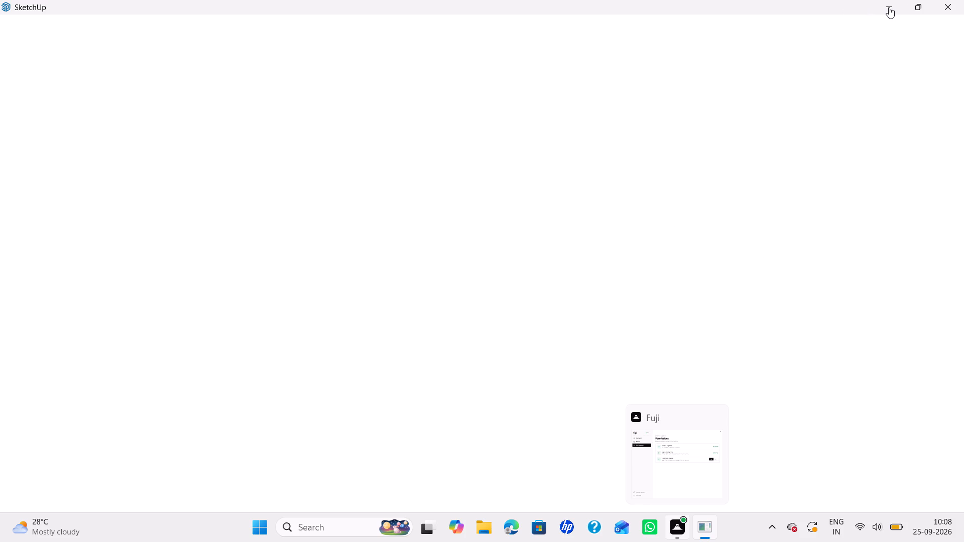
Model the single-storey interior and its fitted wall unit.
Close the unresponsive SketchUp program instead of waiting for it to respond.
{"action": "left_click", "coordinate": [703, 520]}
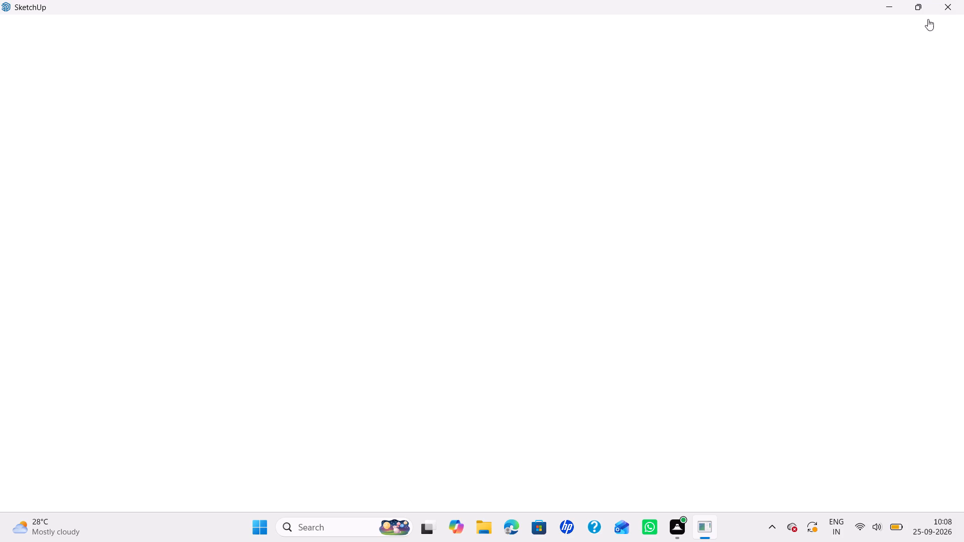
{"action": "left_click", "coordinate": [904, 42]}
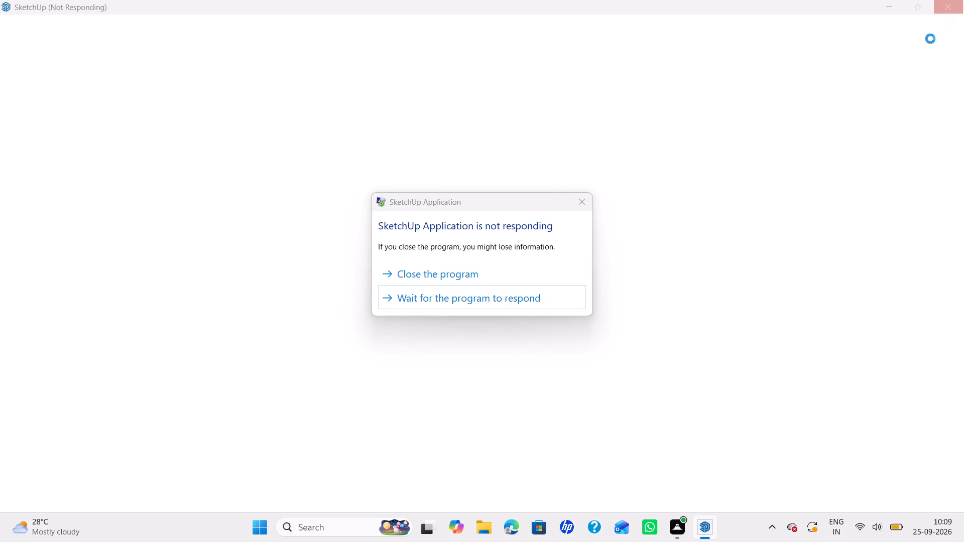
{"action": "left_click", "coordinate": [487, 282]}
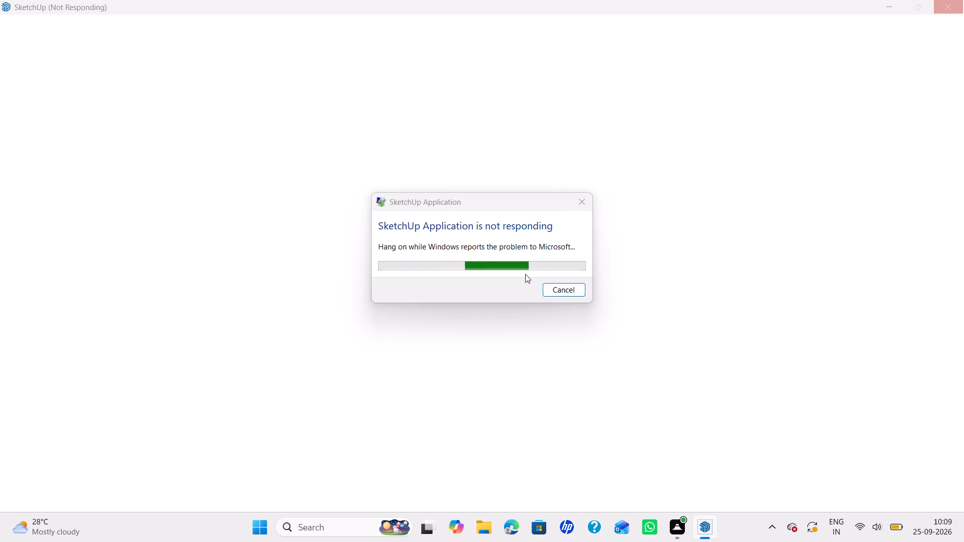
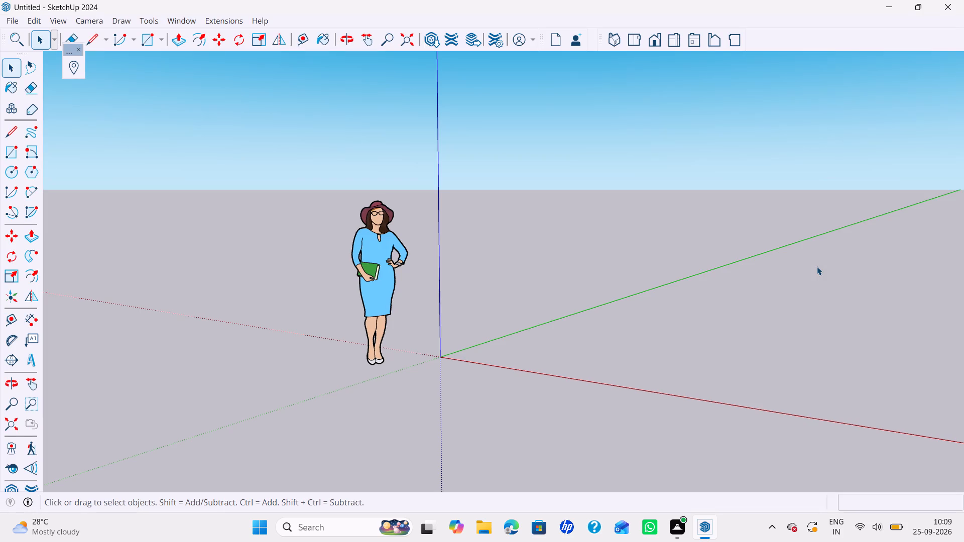
Delete the default woman scale figure from the model.
{"action": "left_click", "coordinate": [401, 259]}
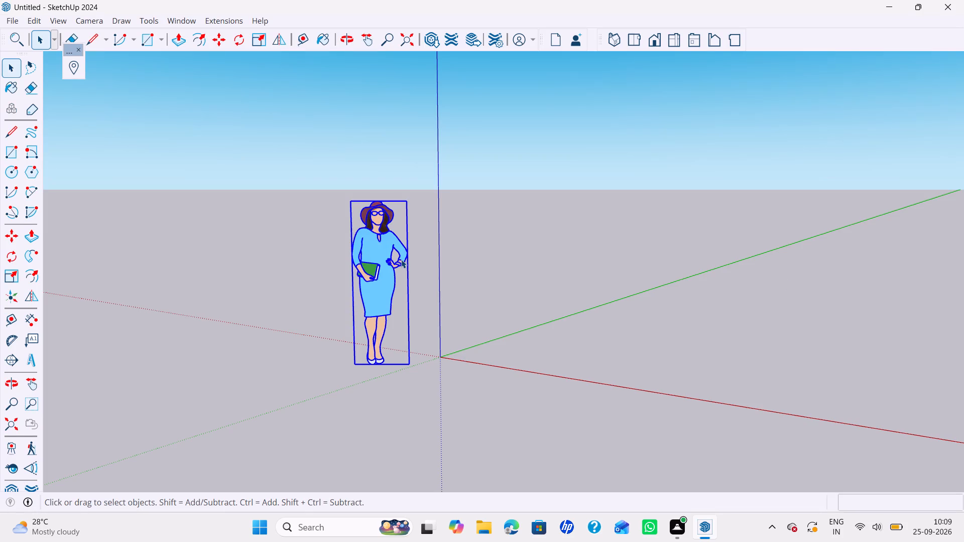
{"action": "key", "text": "Delete"}
Draw the first two edges of a floor outline on the ground: 11' along the red axis and 12' along the green axis.
{"action": "scroll", "coordinate": [400, 262], "scroll_direction": "down", "scroll_amount": 4}
{"action": "middle_click_drag", "start_coordinate": [401, 264], "coordinate": [404, 265]}
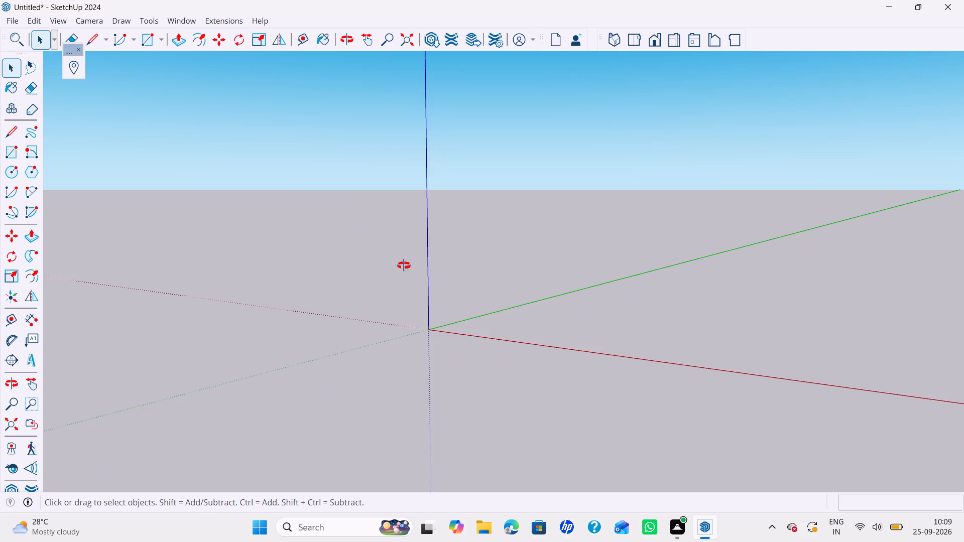
{"action": "middle_click_drag", "start_coordinate": [404, 265], "coordinate": [799, 347]}
{"action": "middle_click_drag", "start_coordinate": [799, 343], "coordinate": [581, 344]}
{"action": "scroll", "coordinate": [680, 347], "scroll_direction": "down", "scroll_amount": 8}
{"action": "middle_click_drag", "start_coordinate": [736, 344], "coordinate": [422, 323]}
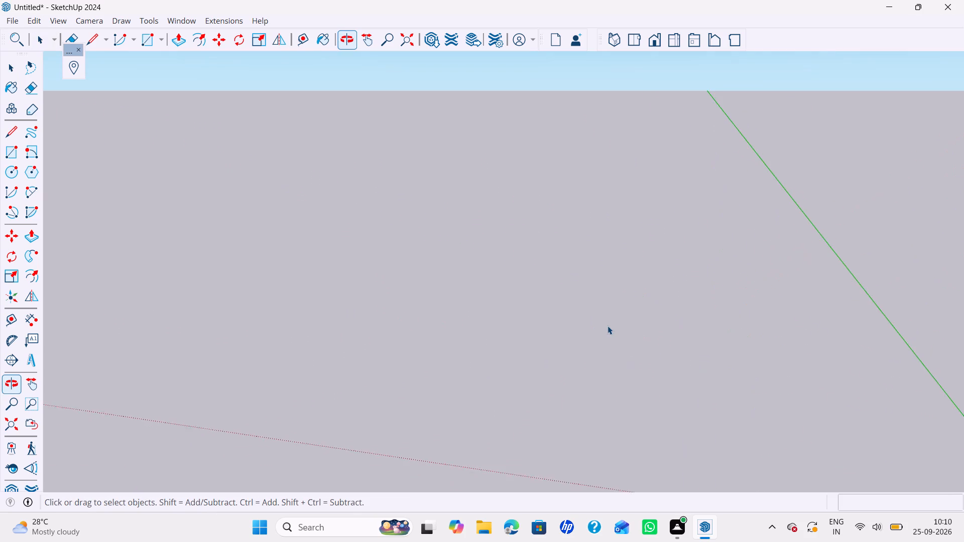
{"action": "scroll", "coordinate": [608, 326], "scroll_direction": "down", "scroll_amount": 18}
{"action": "middle_click_drag", "start_coordinate": [710, 357], "coordinate": [469, 310], "text": "shift"}
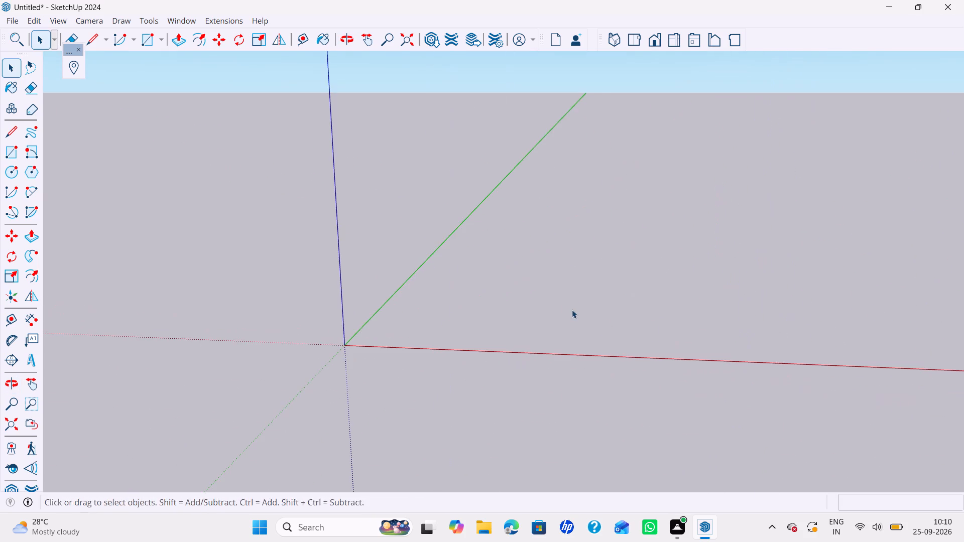
{"action": "middle_click_drag", "start_coordinate": [572, 310], "coordinate": [531, 309]}
{"action": "middle_click_drag", "start_coordinate": [560, 307], "coordinate": [606, 351]}
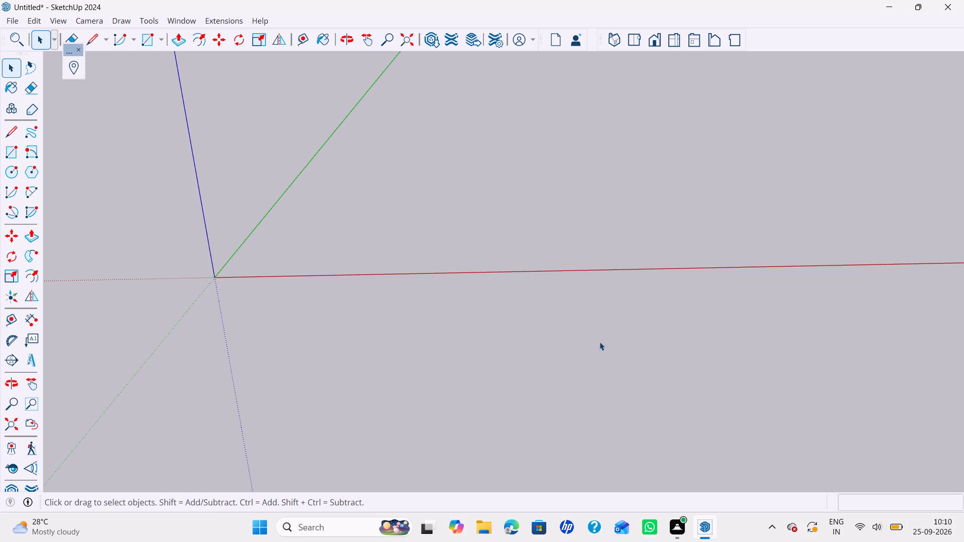
{"action": "key", "text": "l"}
{"action": "key", "text": "Return"}
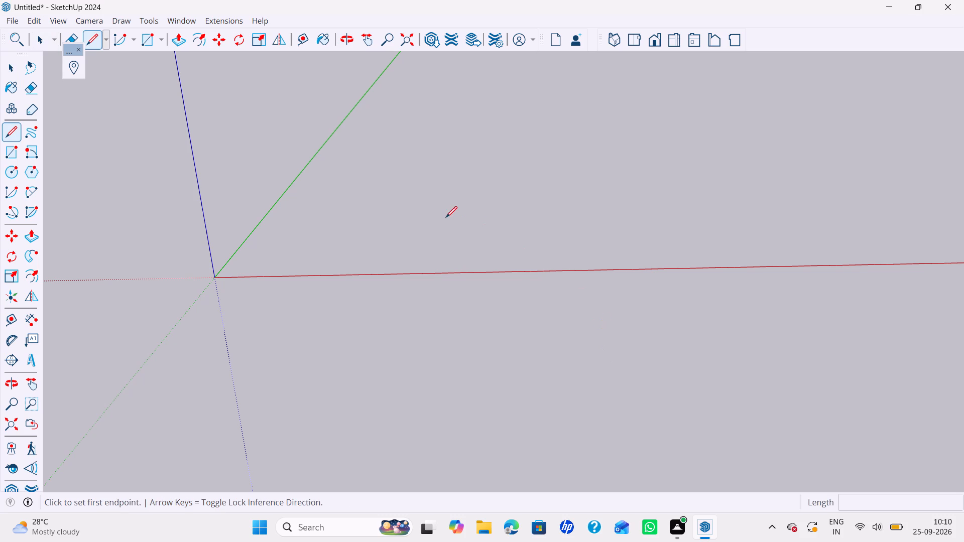
{"action": "middle_click_drag", "start_coordinate": [453, 224], "coordinate": [464, 395], "text": "shift"}
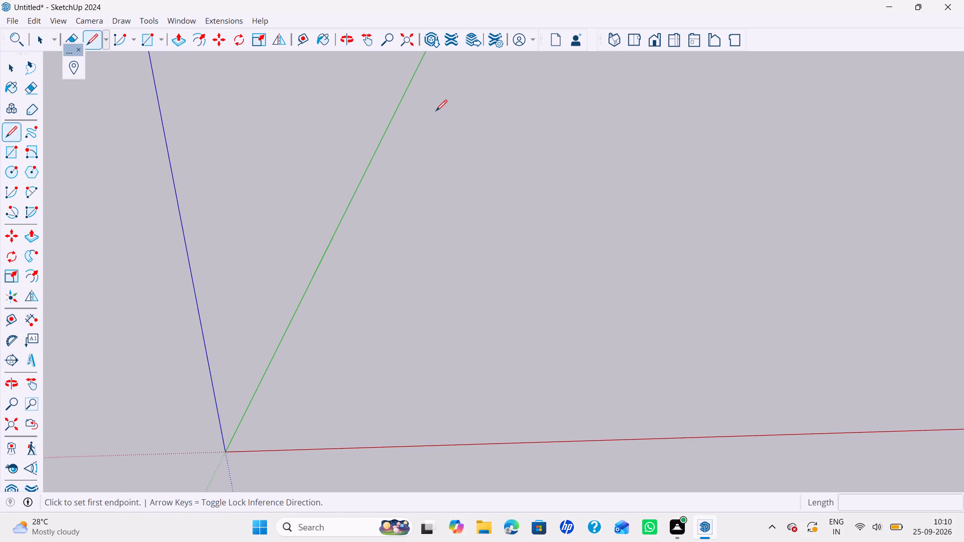
{"action": "left_click", "coordinate": [434, 111]}
{"action": "key", "text": "Left"}
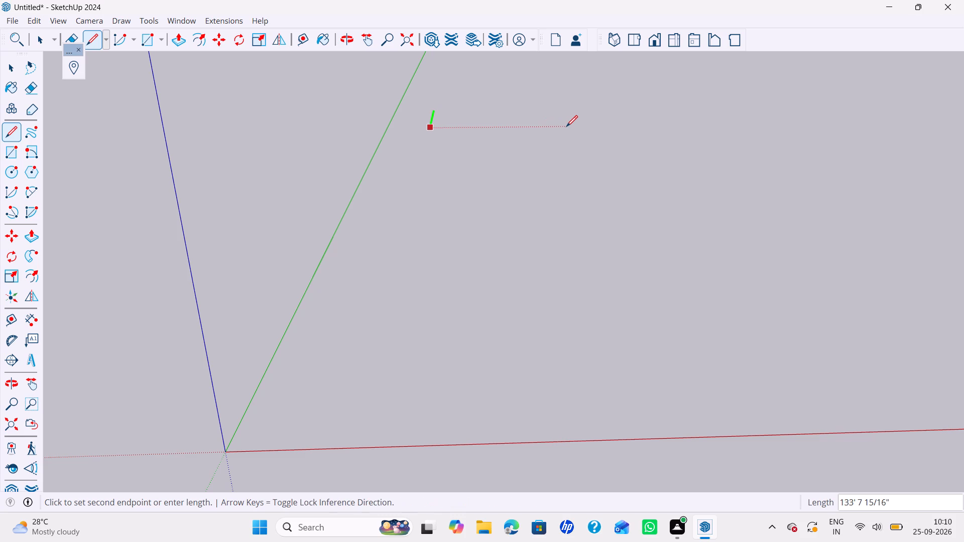
{"action": "scroll", "coordinate": [566, 126], "scroll_direction": "up", "scroll_amount": 1}
{"action": "key", "text": "Right"}
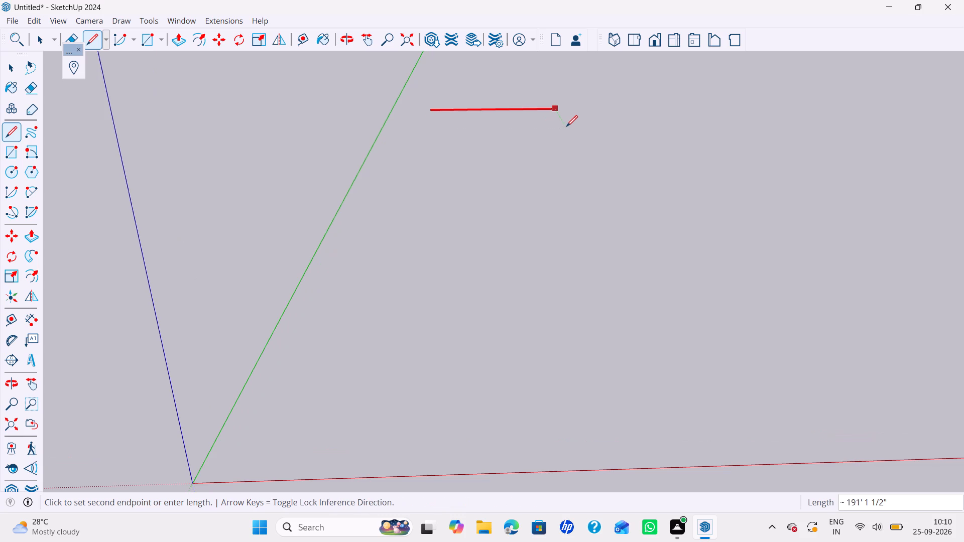
{"action": "type", "text": "11'"}
{"action": "key", "text": "Return"}
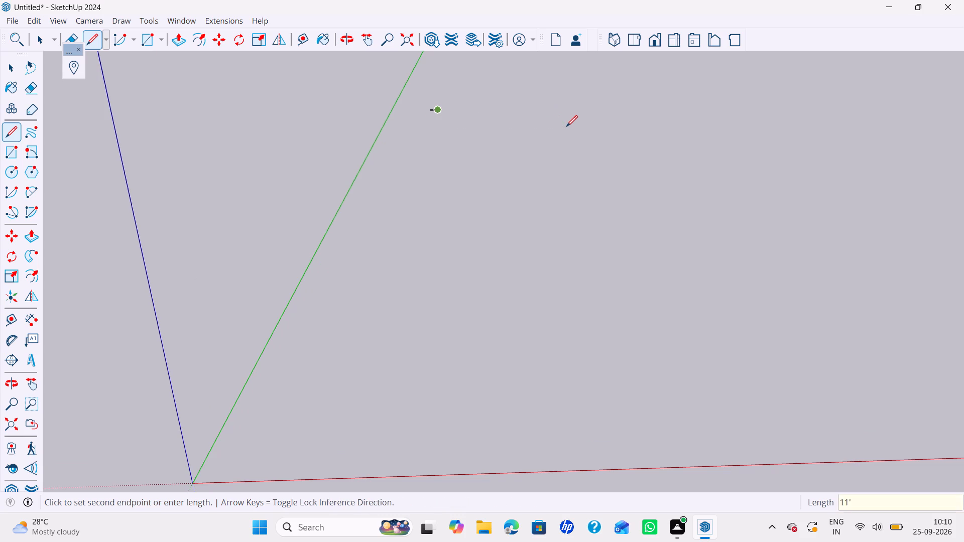
{"action": "key", "text": "Left"}
{"action": "type", "text": "12'"}
{"action": "key", "text": "Return"}
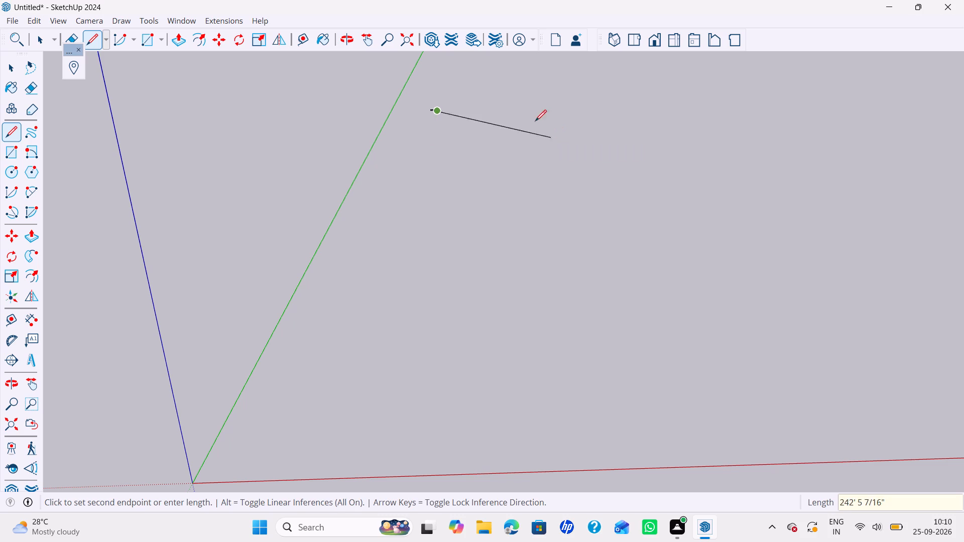
Complete the rectangular face with an 11' edge parallel to the red axis and a closing edge to the starting corner.
{"action": "scroll", "coordinate": [351, 124], "scroll_direction": "up", "scroll_amount": 3}
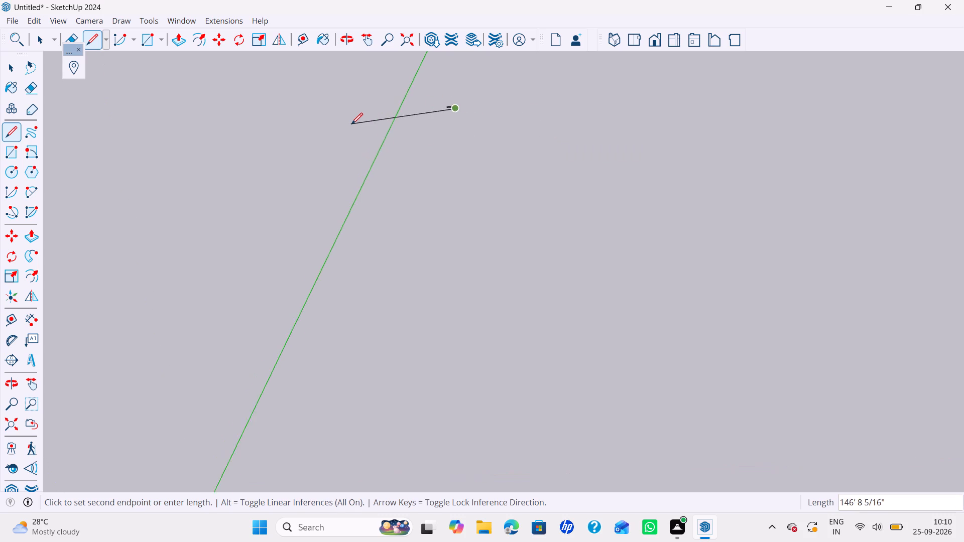
{"action": "scroll", "coordinate": [507, 121], "scroll_direction": "up", "scroll_amount": 8}
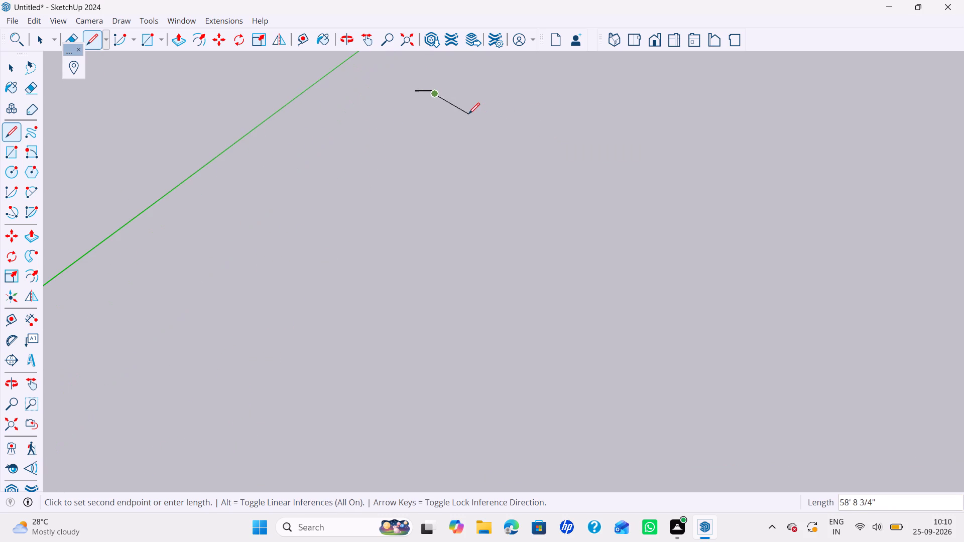
{"action": "middle_click_drag", "start_coordinate": [455, 114], "coordinate": [617, 147]}
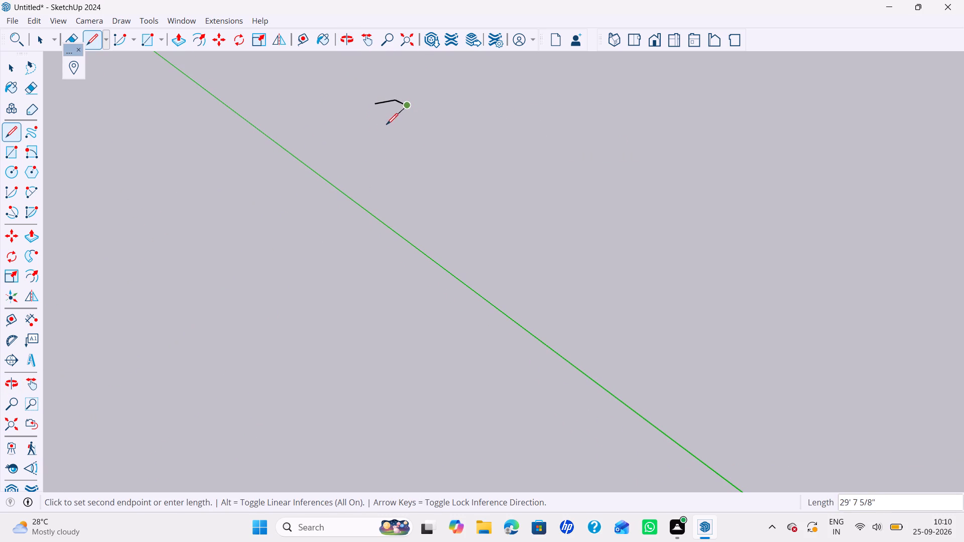
{"action": "key", "text": "Right"}
{"action": "type", "text": "11'"}
{"action": "key", "text": "Return"}
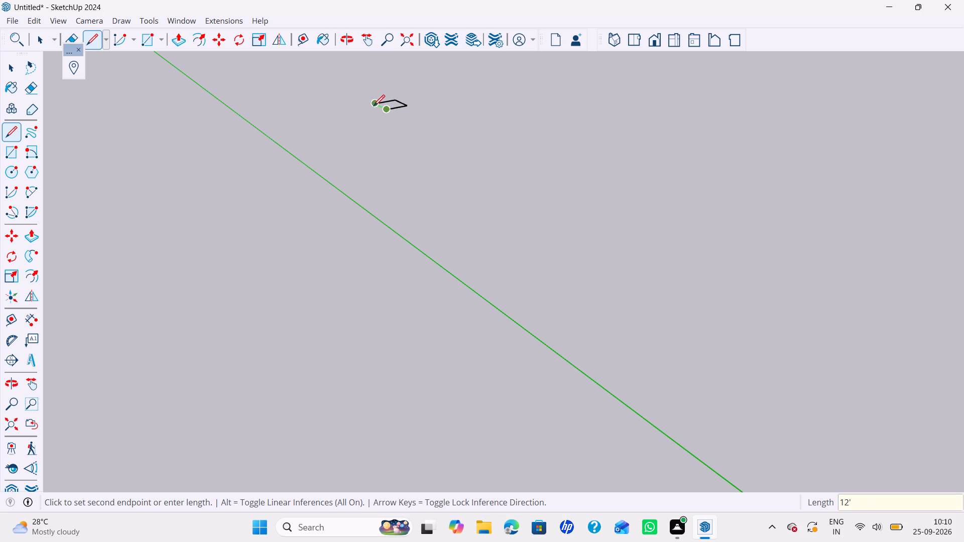
{"action": "left_click", "coordinate": [374, 106]}
Move the whole rectangle by its corner about 770' 10" toward the origin, placing it just beside the green axis.
{"action": "middle_click_drag", "start_coordinate": [465, 130], "coordinate": [402, 219]}
{"action": "scroll", "coordinate": [424, 179], "scroll_direction": "down", "scroll_amount": 6}
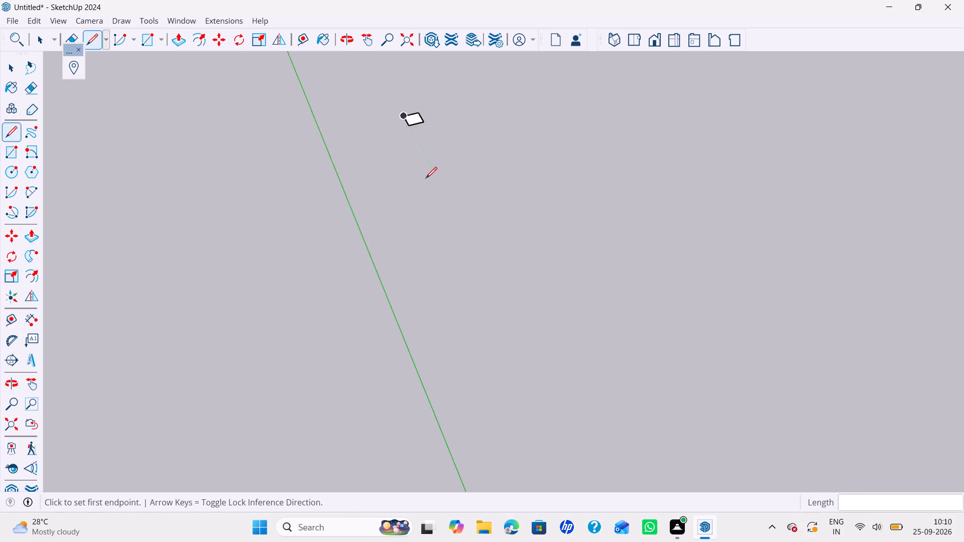
{"action": "middle_click_drag", "start_coordinate": [413, 182], "coordinate": [360, 216]}
{"action": "middle_click_drag", "start_coordinate": [454, 154], "coordinate": [425, 223]}
{"action": "key", "text": "space"}
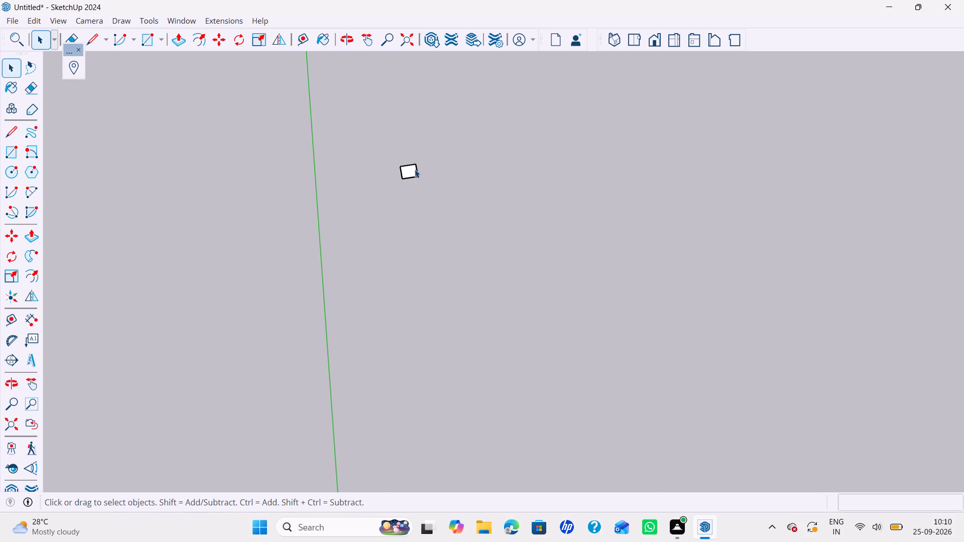
{"action": "double_click", "coordinate": [412, 176]}
{"action": "key", "text": "m"}
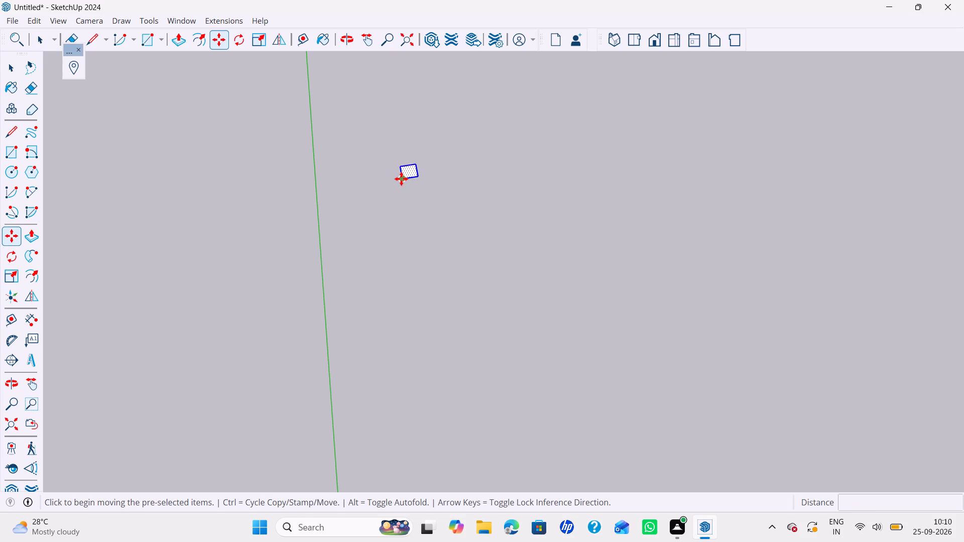
{"action": "left_click", "coordinate": [401, 179]}
{"action": "scroll", "coordinate": [381, 290], "scroll_direction": "down", "scroll_amount": 19}
{"action": "middle_click_drag", "start_coordinate": [417, 346], "coordinate": [385, 212], "text": "shift"}
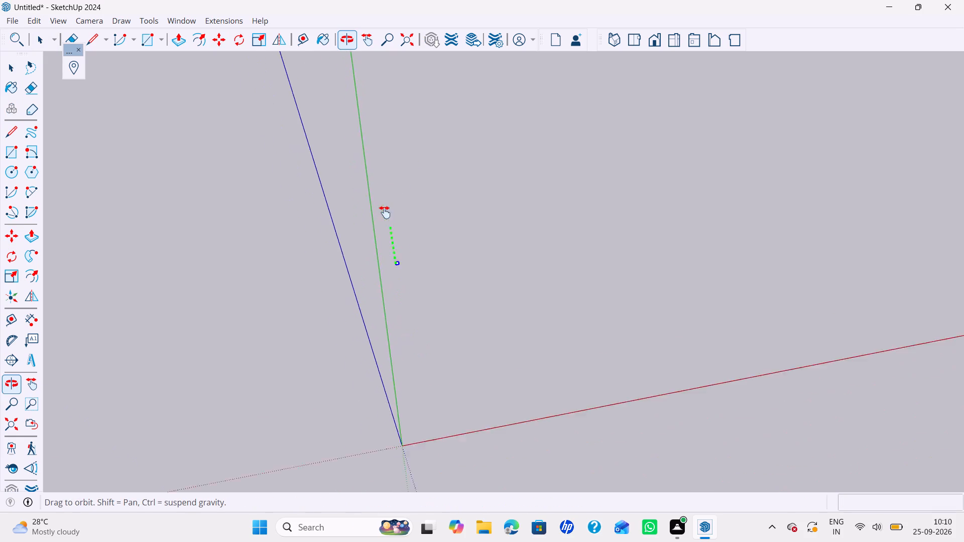
{"action": "middle_click_drag", "start_coordinate": [385, 212], "coordinate": [385, 211], "text": "shift"}
{"action": "middle_click_drag", "start_coordinate": [383, 258], "coordinate": [383, 235]}
{"action": "middle_click", "coordinate": [428, 287]}
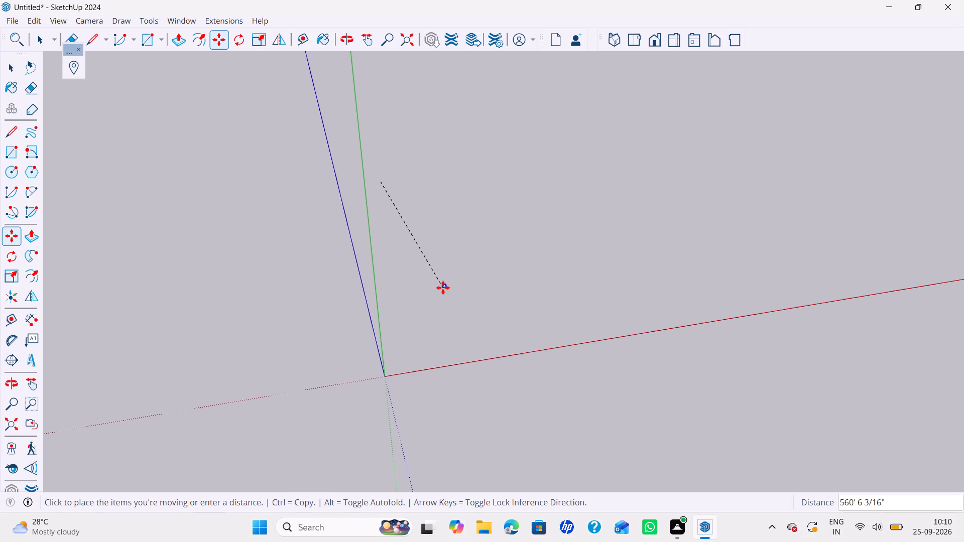
{"action": "scroll", "coordinate": [384, 305], "scroll_direction": "up", "scroll_amount": 3}
{"action": "scroll", "coordinate": [384, 372], "scroll_direction": "up", "scroll_amount": 2}
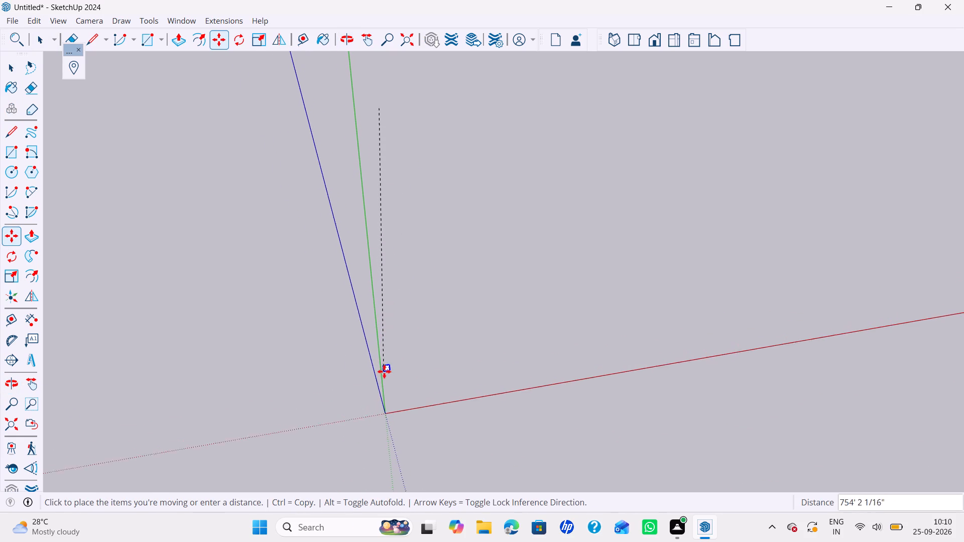
{"action": "scroll", "coordinate": [384, 371], "scroll_direction": "up", "scroll_amount": 7}
{"action": "middle_click_drag", "start_coordinate": [395, 392], "coordinate": [389, 290], "text": "shift"}
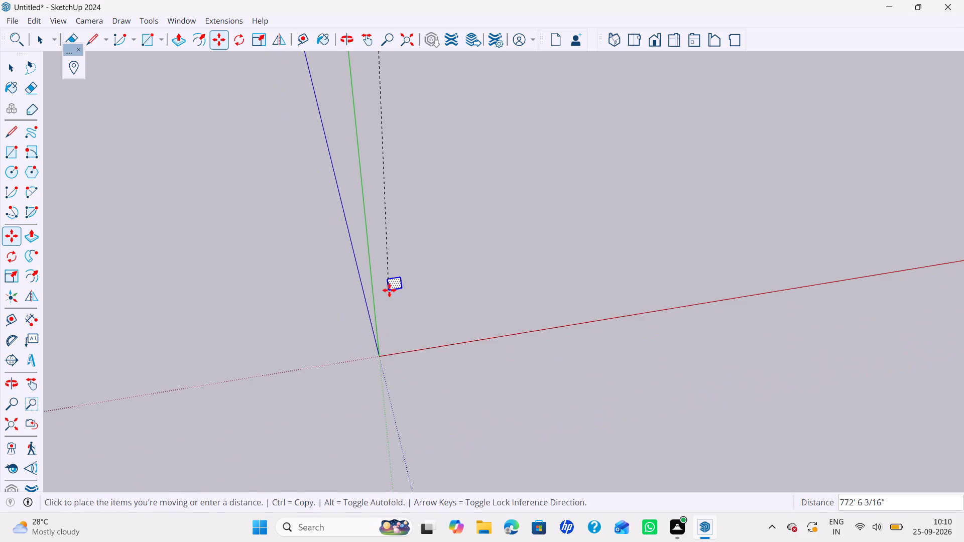
{"action": "scroll", "coordinate": [385, 292], "scroll_direction": "up", "scroll_amount": 1}
{"action": "middle_click_drag", "start_coordinate": [380, 296], "coordinate": [316, 305]}
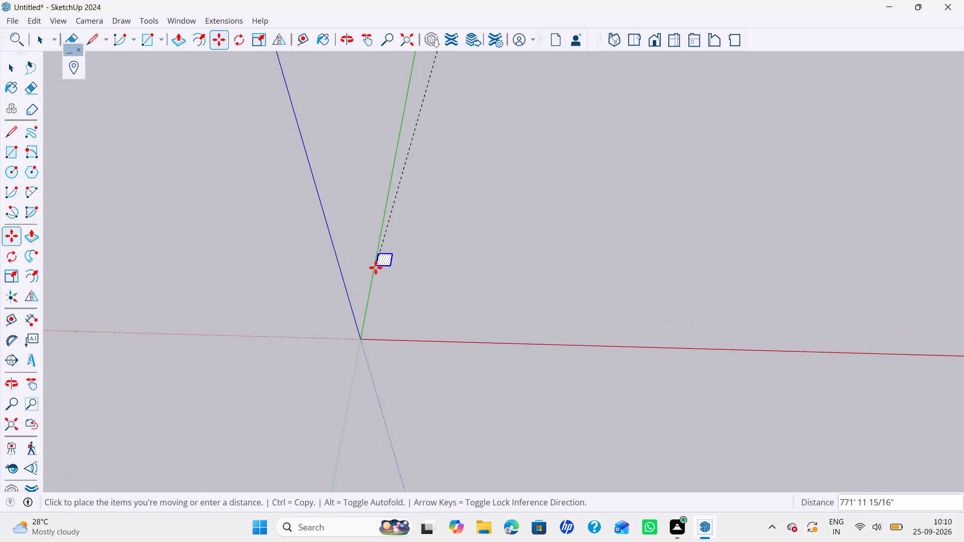
{"action": "left_click", "coordinate": [390, 267]}
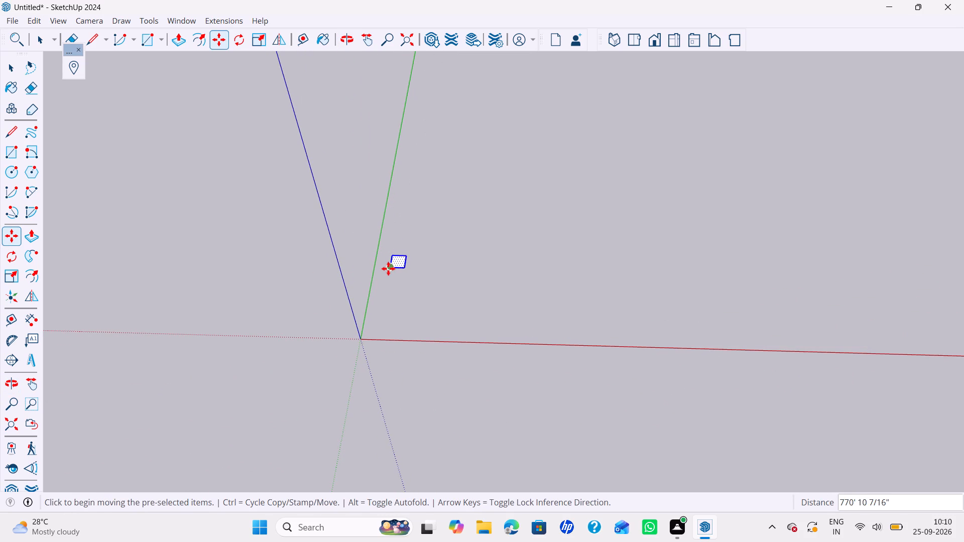
Draw a 6" wide wall strip along the full 12' side of the rectangle that lies away from the green axis.
{"action": "scroll", "coordinate": [388, 268], "scroll_direction": "up", "scroll_amount": 9}
{"action": "middle_click_drag", "start_coordinate": [419, 264], "coordinate": [453, 270]}
{"action": "key", "text": "space"}
{"action": "key", "text": "l"}
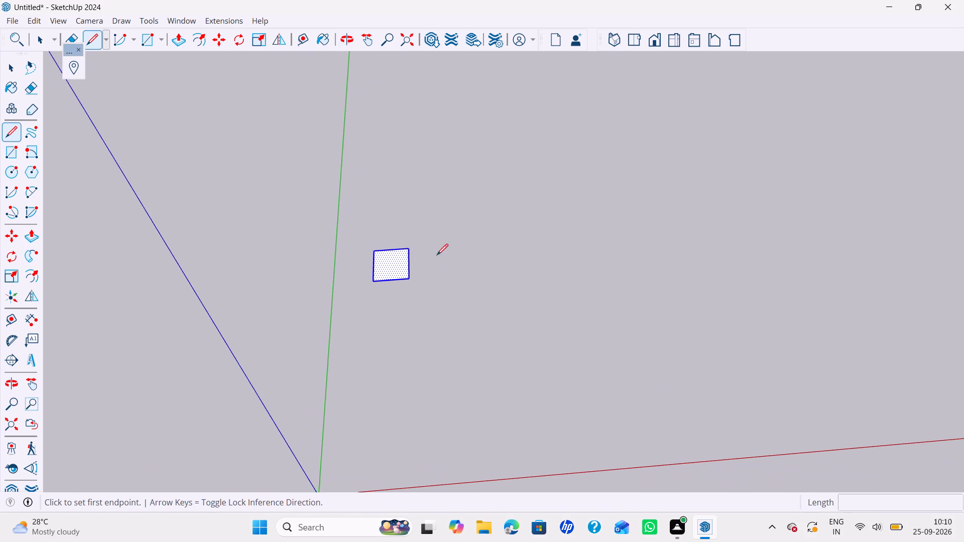
{"action": "key", "text": "Return"}
{"action": "left_click", "coordinate": [410, 251]}
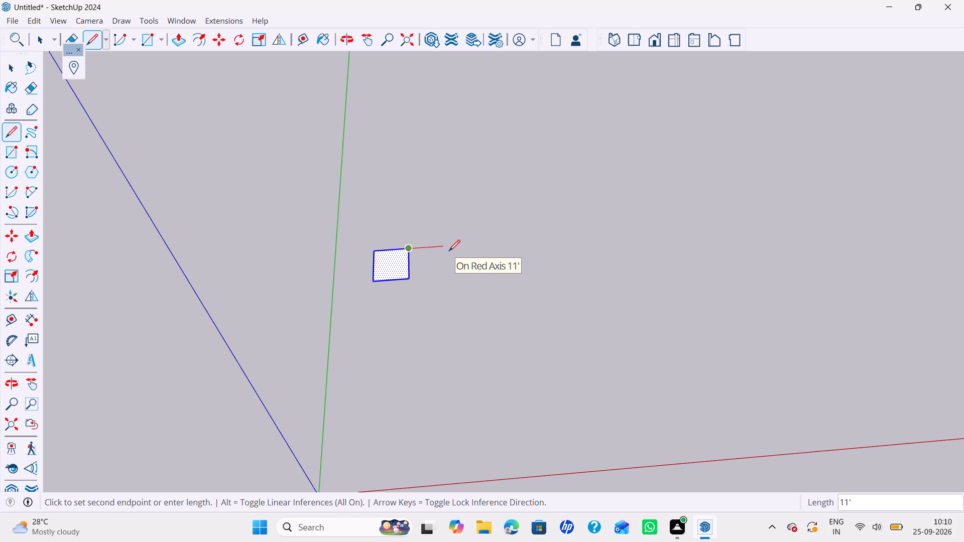
{"action": "key", "text": "6"}
{"action": "key", "text": "shift+quotedbl"}
{"action": "key", "text": "Return"}
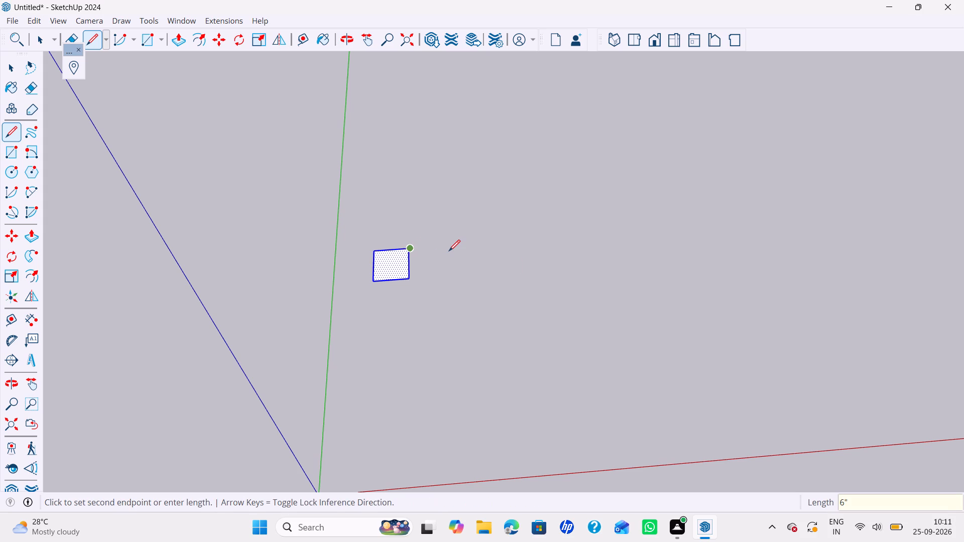
{"action": "key", "text": "Left"}
{"action": "left_click", "coordinate": [408, 280]}
{"action": "scroll", "coordinate": [408, 280], "scroll_direction": "up", "scroll_amount": 6}
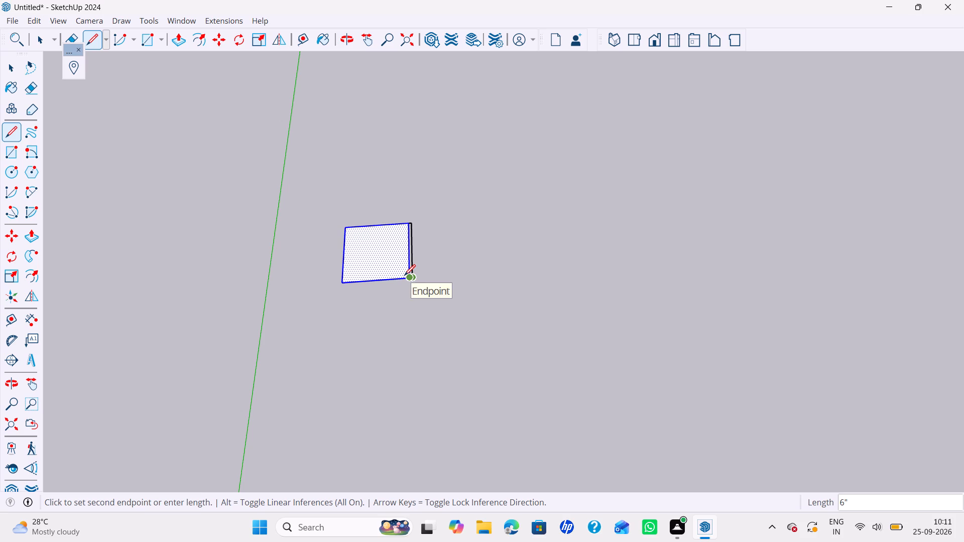
{"action": "scroll", "coordinate": [404, 276], "scroll_direction": "up", "scroll_amount": 3}
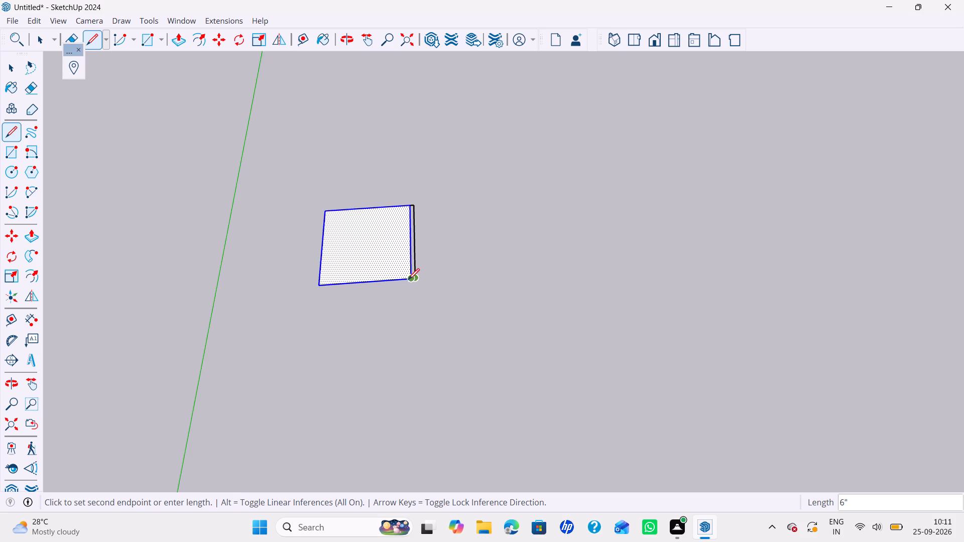
{"action": "left_click", "coordinate": [408, 280]}
{"action": "left_click", "coordinate": [409, 279]}
Draw the adjoining 6' by 8' room against the outer edge of the 6" wall strip, starting at its far corner.
{"action": "left_click", "coordinate": [416, 207]}
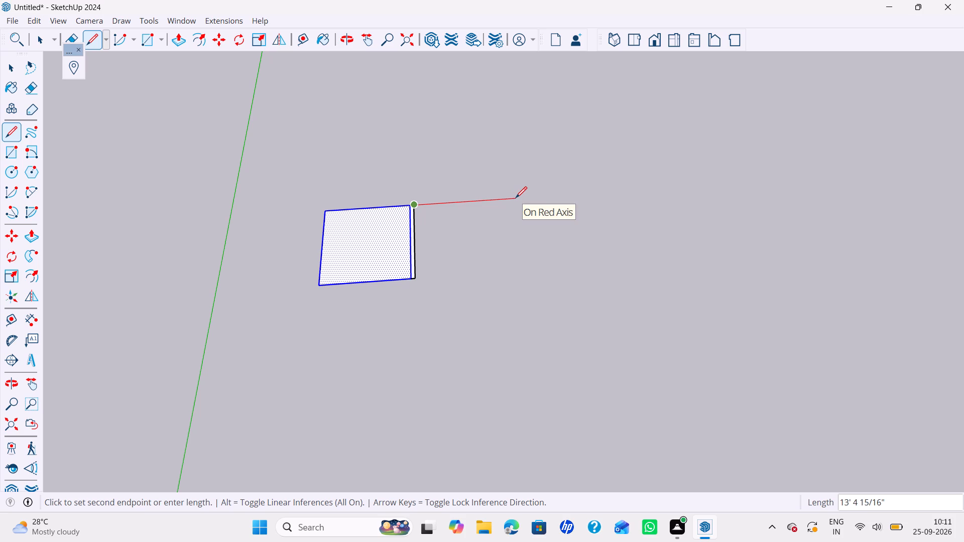
{"action": "type", "text": "6'"}
{"action": "key", "text": "Return"}
{"action": "key", "text": "Left"}
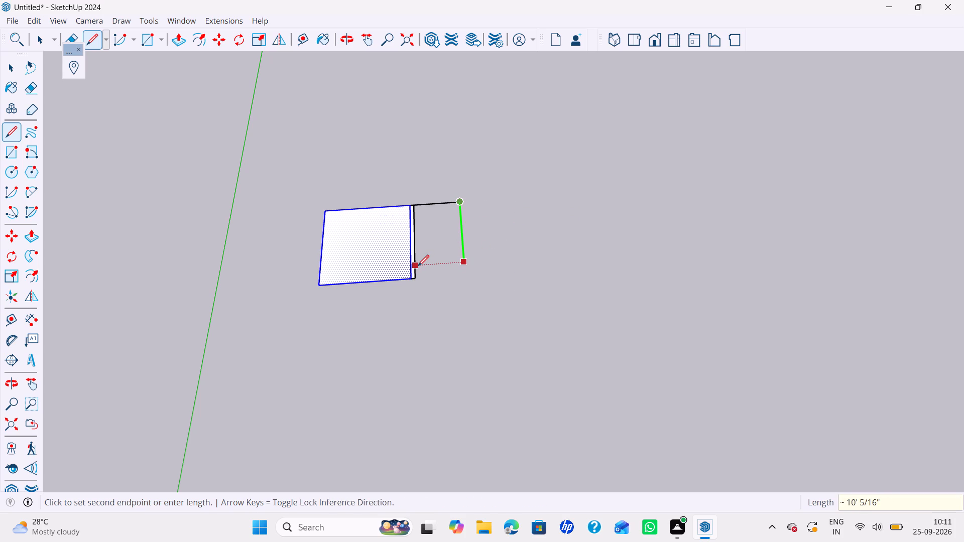
{"action": "type", "text": "8'"}
{"action": "key", "text": "Return"}
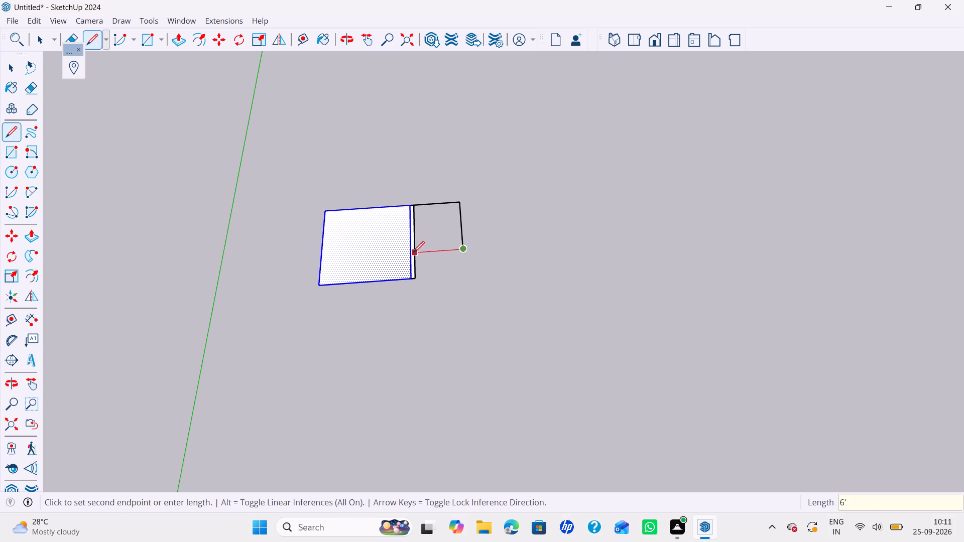
{"action": "left_click", "coordinate": [414, 253]}
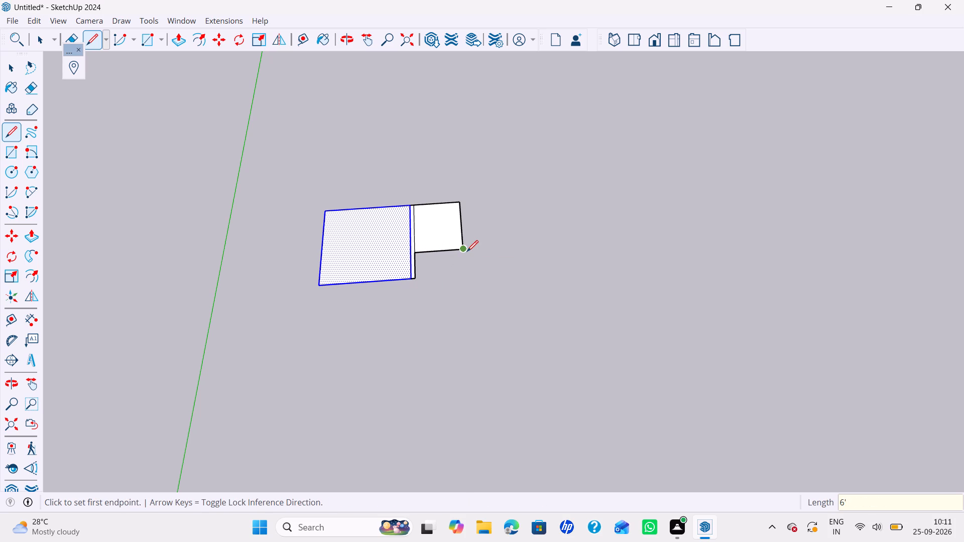
Draw a 6" wide wall strip along the outside of the small room's near 6' side, ending at the existing wall.
{"action": "left_click_drag", "start_coordinate": [467, 251], "coordinate": [466, 256]}
{"action": "key", "text": "6"}
{"action": "key", "text": "shift+quotedbl"}
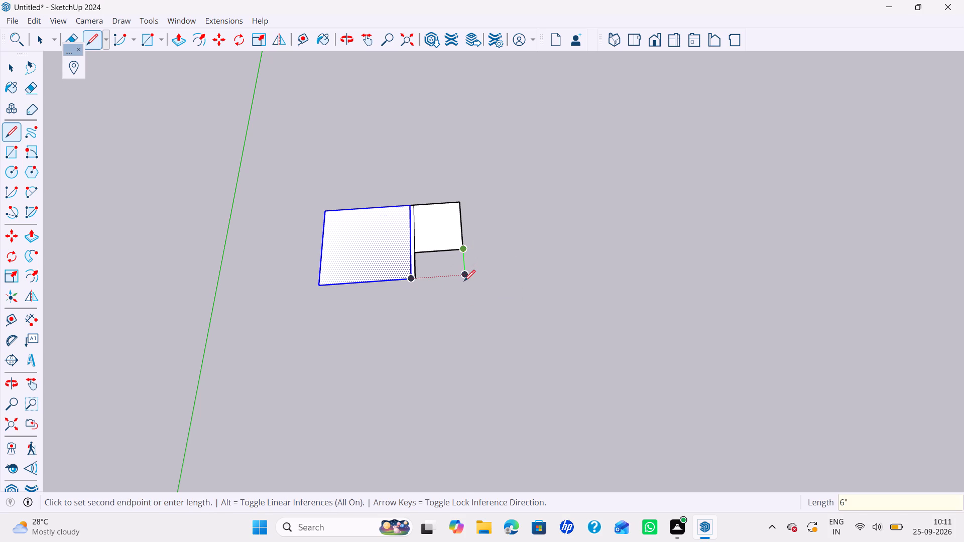
{"action": "key", "text": "Return"}
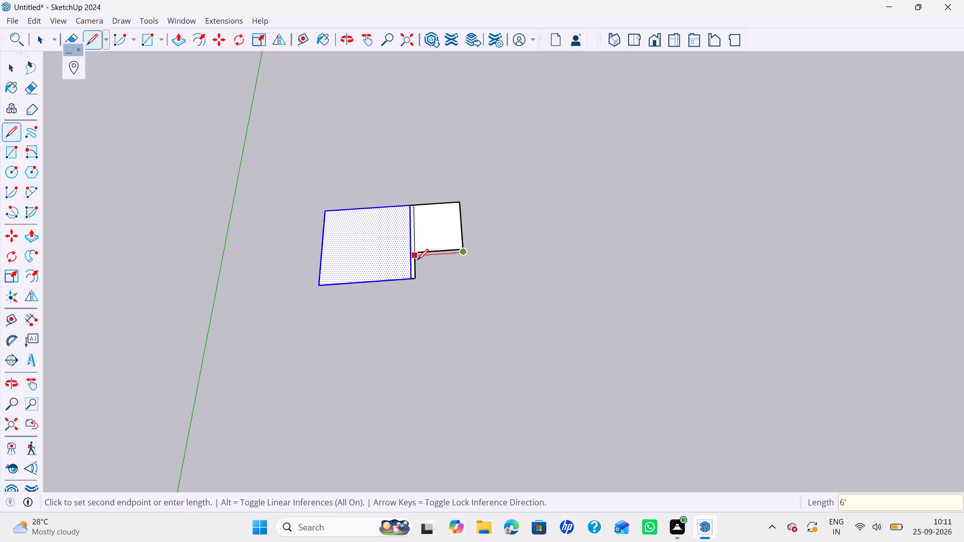
{"action": "left_click", "coordinate": [416, 260]}
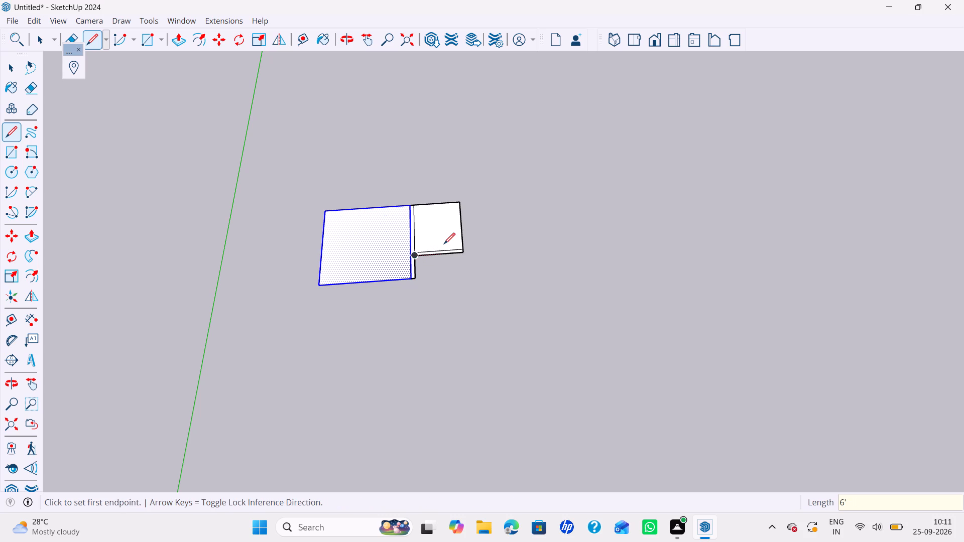
Draw a 6" wide wall strip along the small room's outer 8' side, extending it past the end of the adjoining wall strip.
{"action": "left_click", "coordinate": [462, 202]}
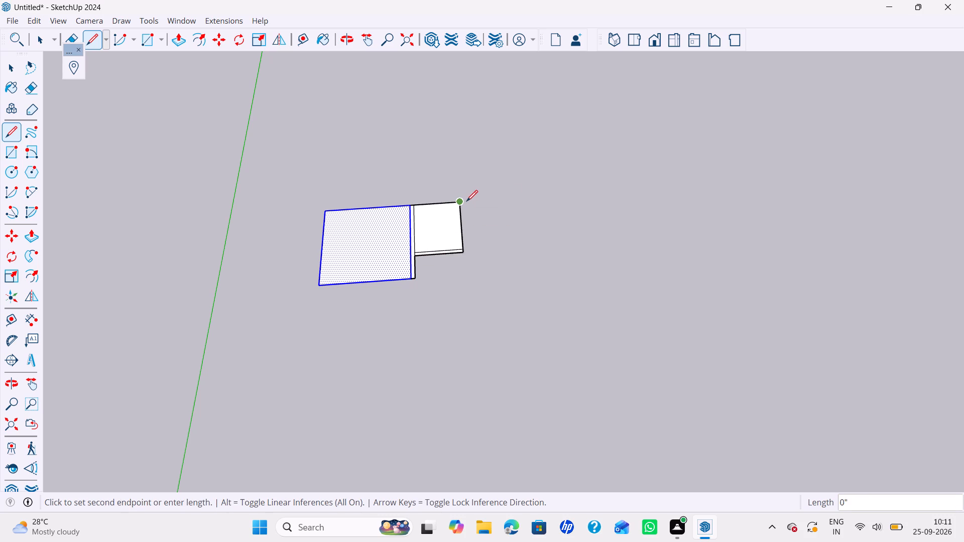
{"action": "key", "text": "6"}
{"action": "key", "text": "shift+quotedbl"}
{"action": "key", "text": "Return"}
{"action": "key", "text": "Left"}
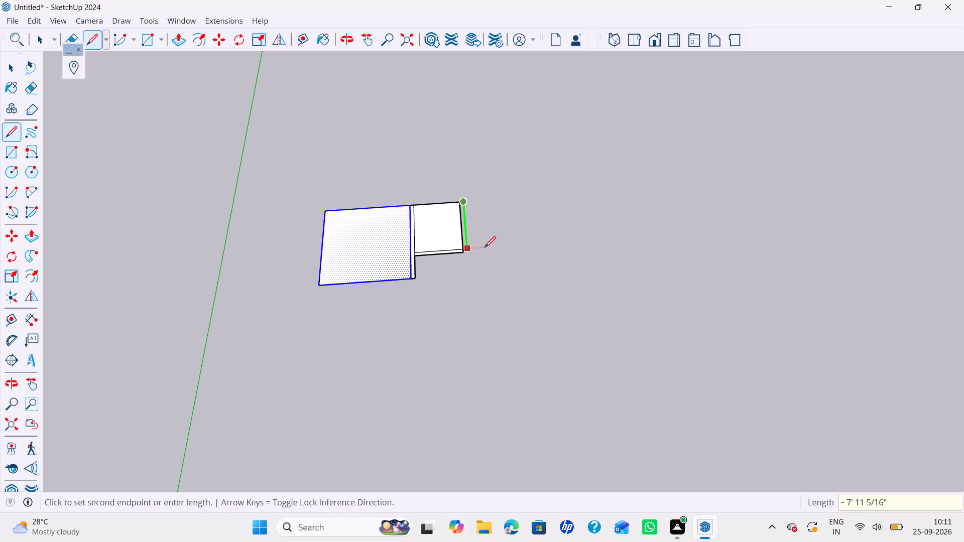
{"action": "left_click", "coordinate": [460, 251]}
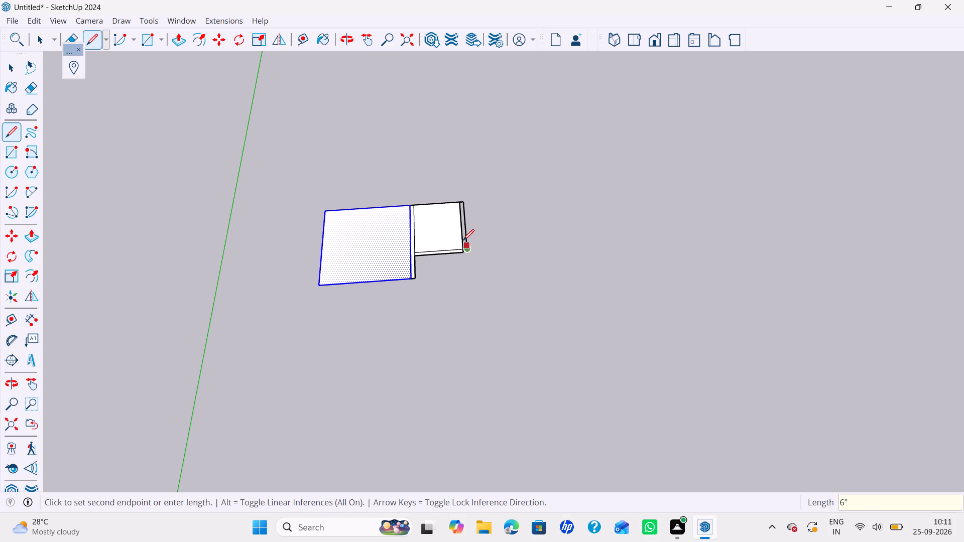
{"action": "scroll", "coordinate": [464, 267], "scroll_direction": "up", "scroll_amount": 11}
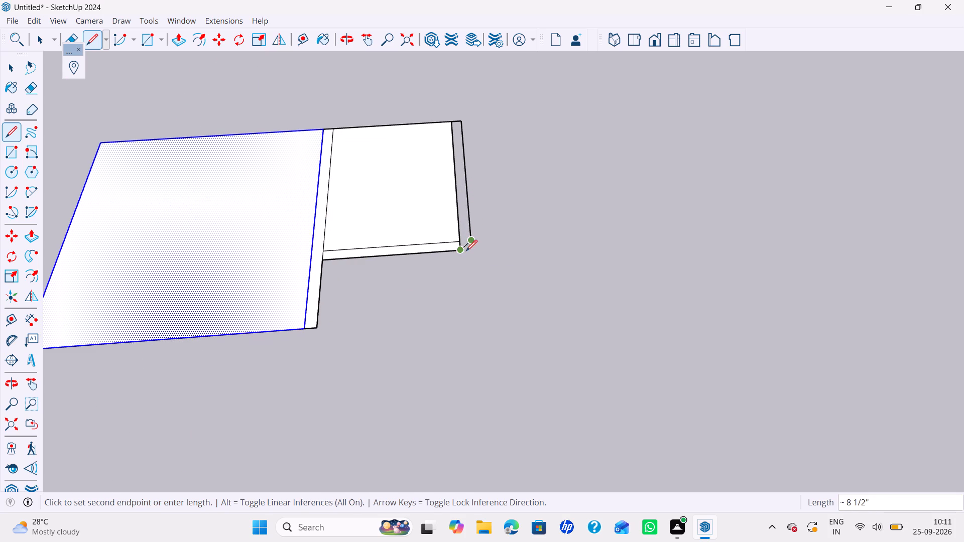
{"action": "left_click", "coordinate": [473, 250]}
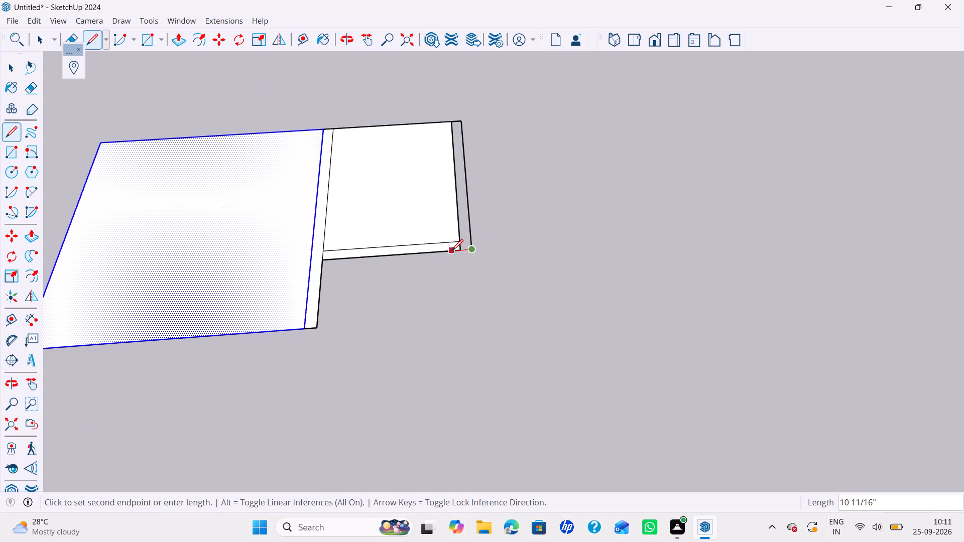
{"action": "left_click", "coordinate": [460, 251]}
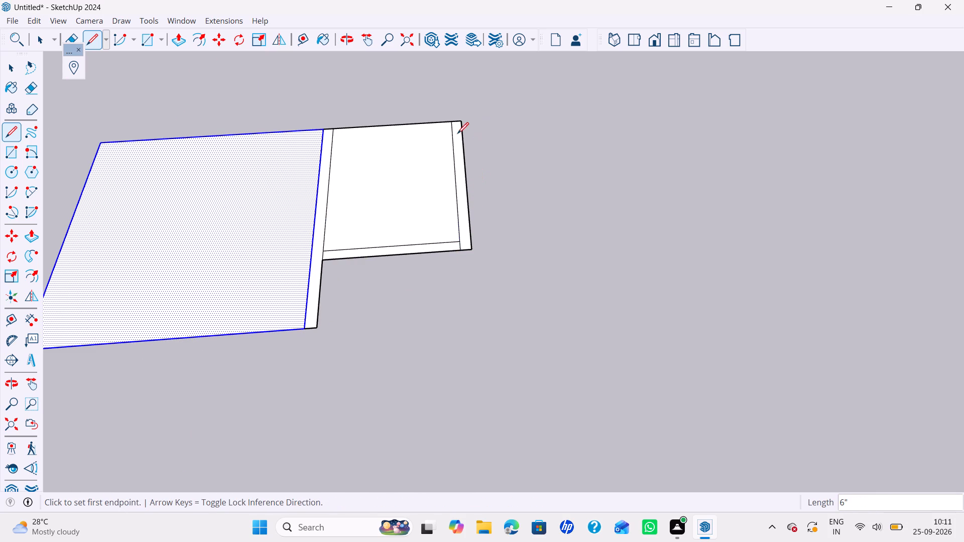
Draw a second 11' by 12' room from the new wall strip's far outer corner, with 11' sides parallel to the red axis.
{"action": "left_click", "coordinate": [458, 123]}
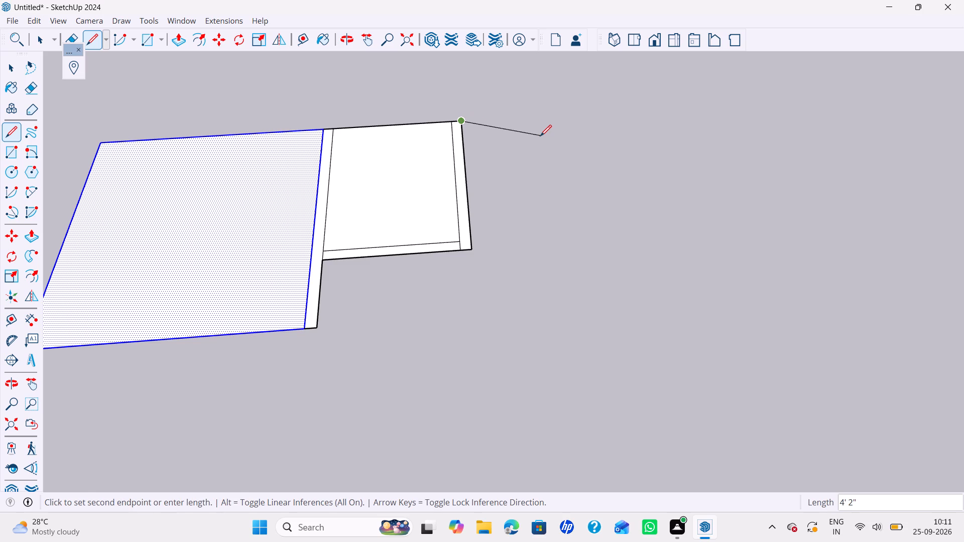
{"action": "key", "text": "Right"}
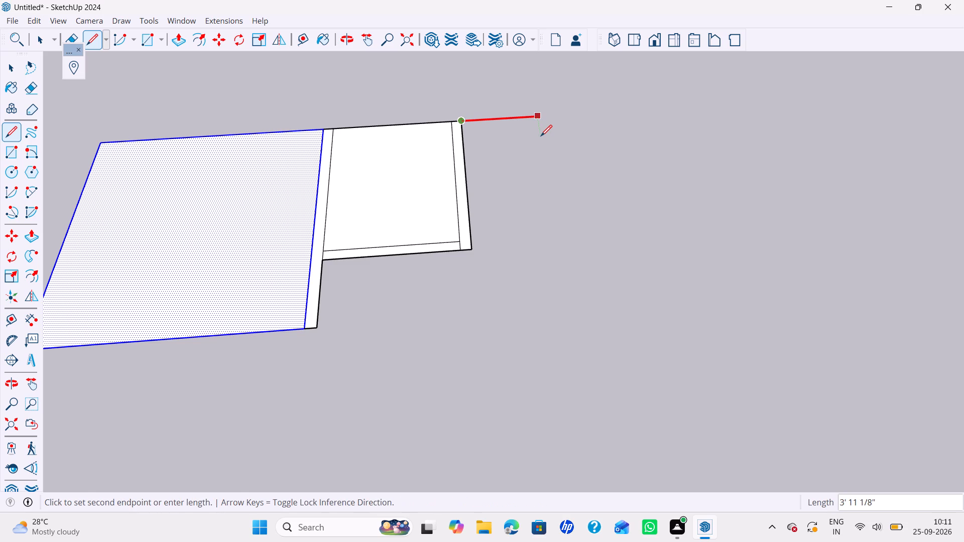
{"action": "type", "text": "11'"}
{"action": "key", "text": "Return"}
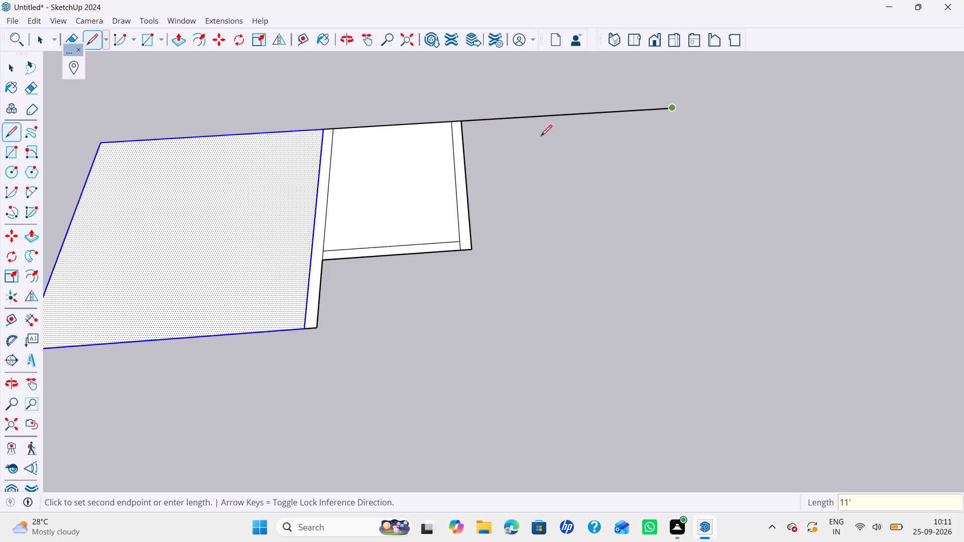
{"action": "key", "text": "Left"}
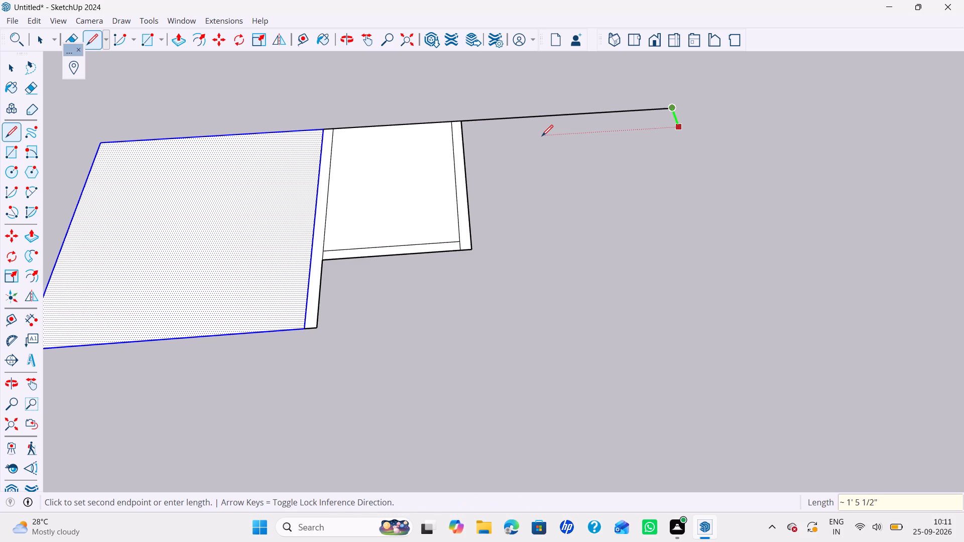
{"action": "key", "text": "2"}
{"action": "key", "text": "BackSpace"}
{"action": "type", "text": "12'"}
{"action": "key", "text": "Return"}
{"action": "key", "text": "Left"}
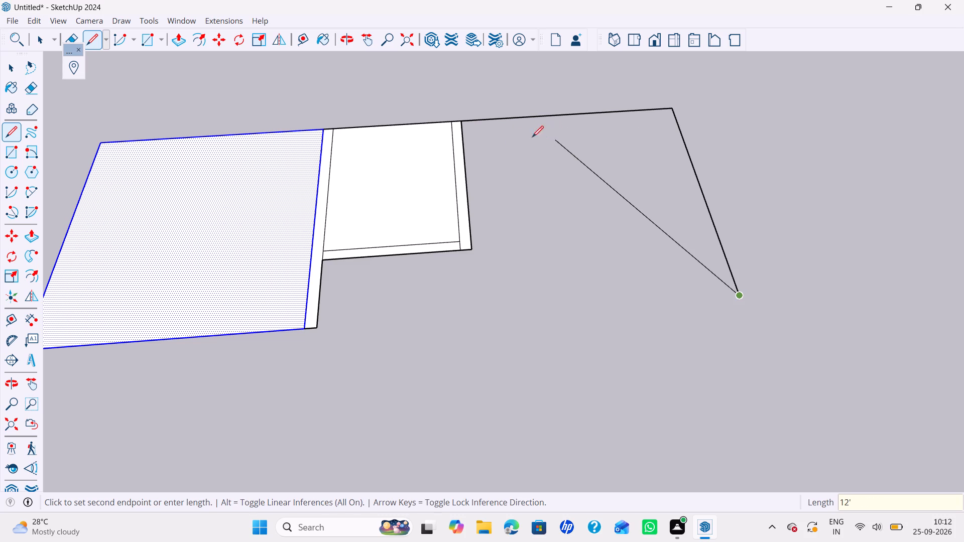
{"action": "key", "text": "Right"}
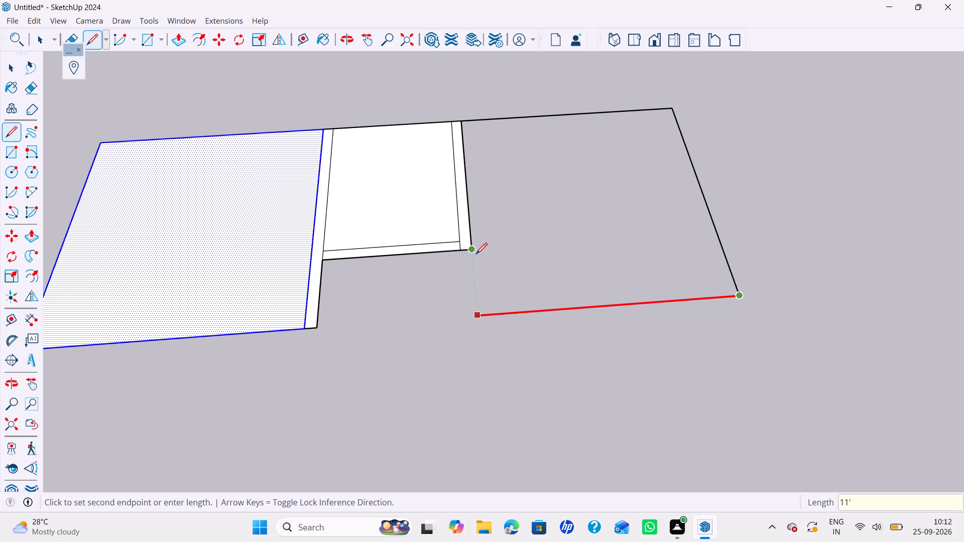
{"action": "left_click", "coordinate": [476, 254]}
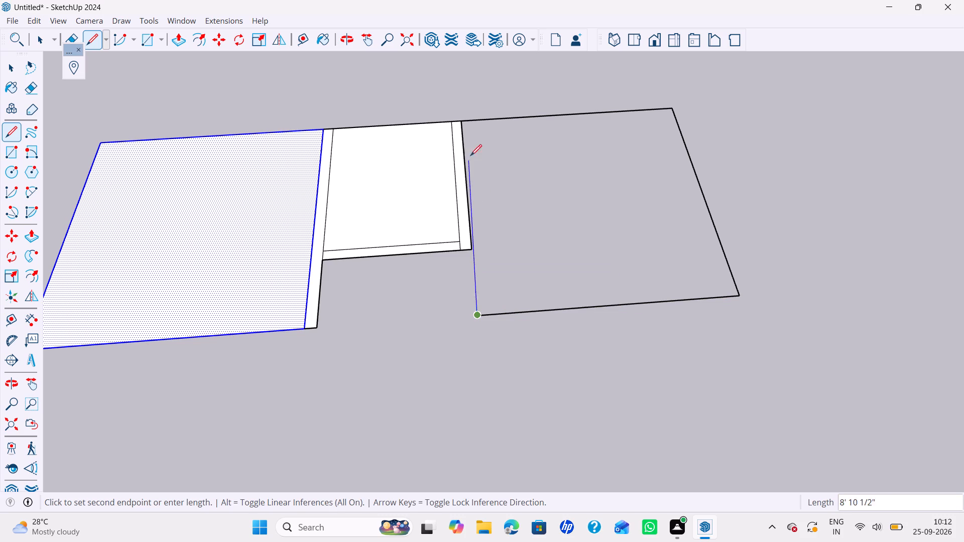
{"action": "left_click", "coordinate": [469, 253]}
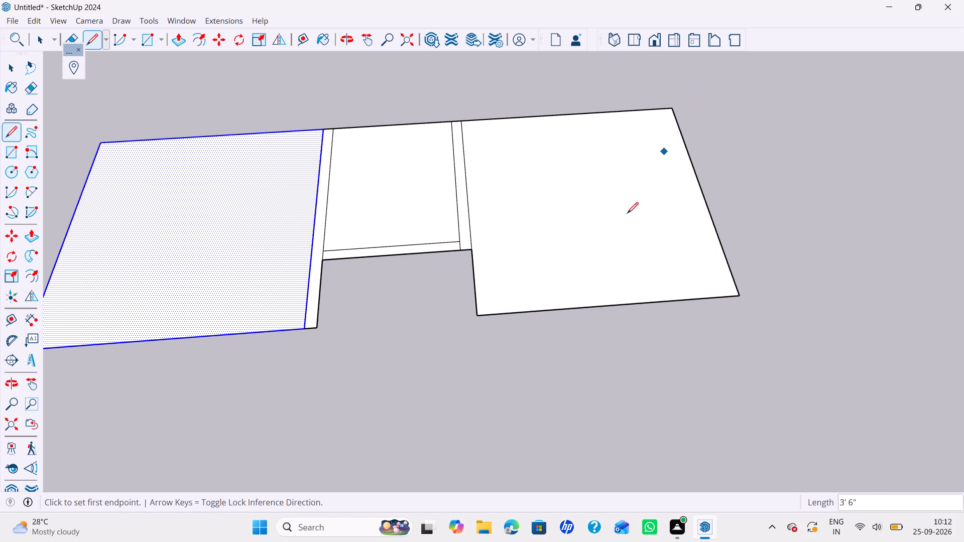
Draw a 6" wide wall strip along the second large room's near 11' side, wrapping around its corner to meet the small room's wall.
{"action": "scroll", "coordinate": [684, 293], "scroll_direction": "down", "scroll_amount": 4}
{"action": "middle_click_drag", "start_coordinate": [682, 293], "coordinate": [658, 203], "text": "shift"}
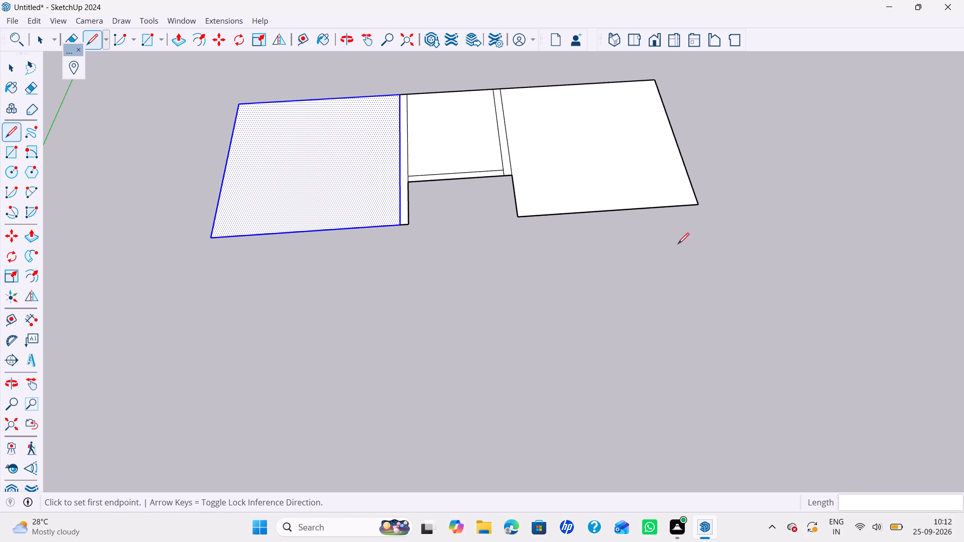
{"action": "left_click", "coordinate": [698, 208]}
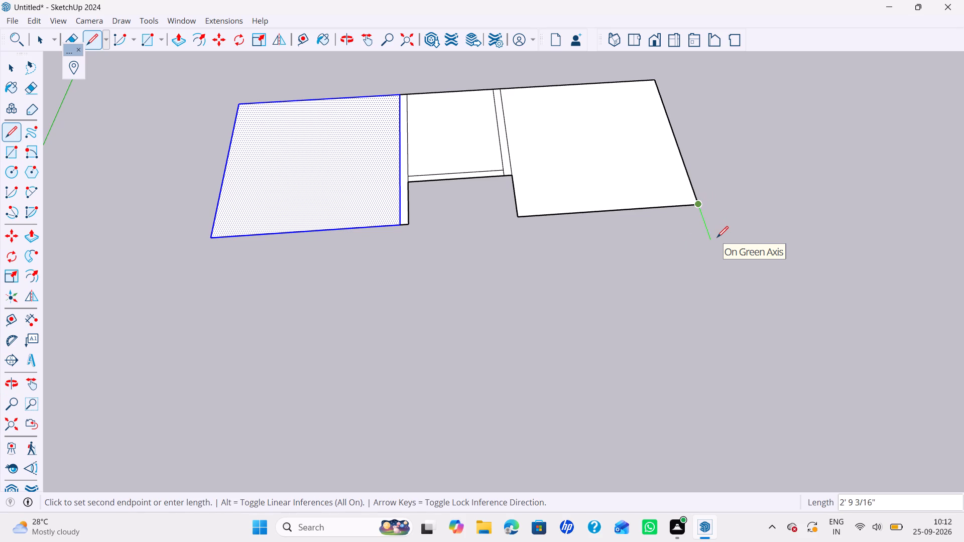
{"action": "type", "text": "6\""}
{"action": "key", "text": "Return"}
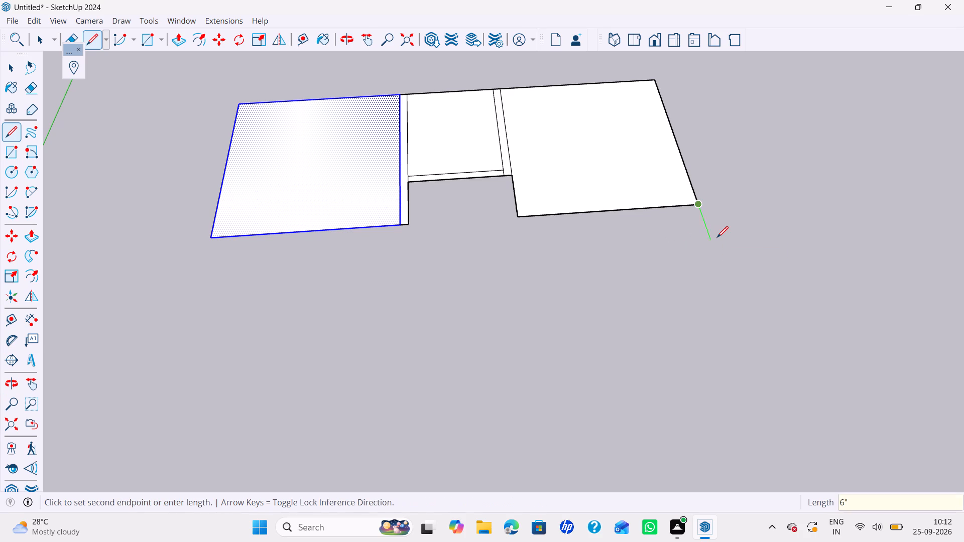
{"action": "key", "text": "Left"}
{"action": "key", "text": "Right"}
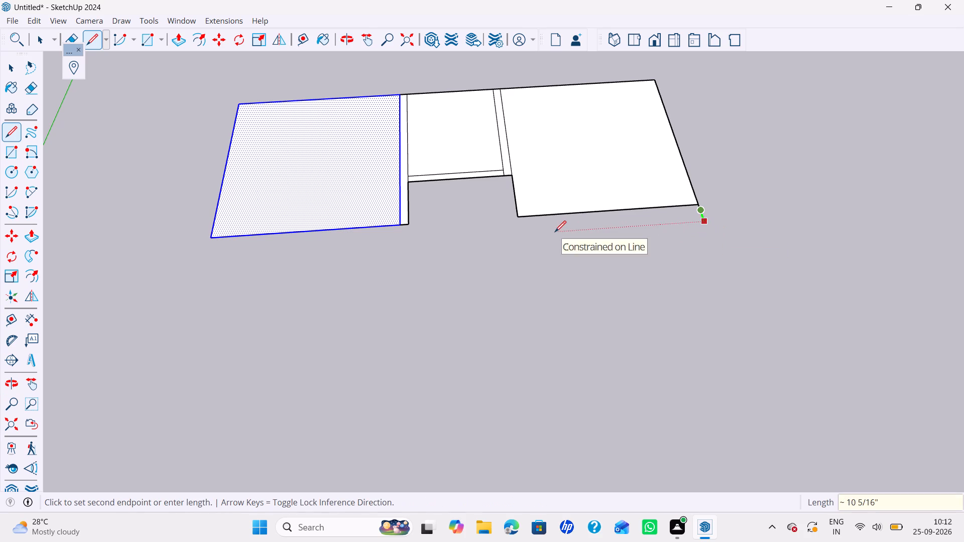
{"action": "left_click", "coordinate": [503, 178]}
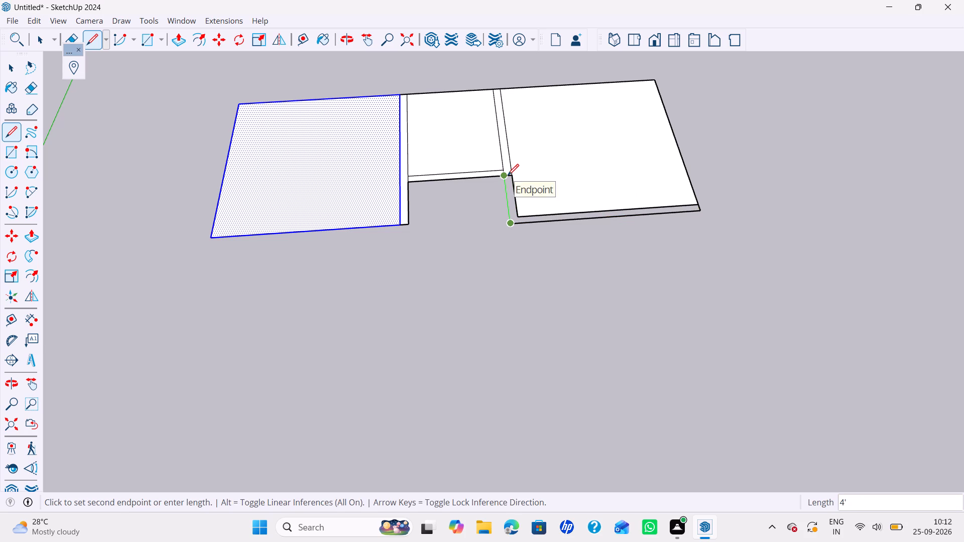
{"action": "left_click", "coordinate": [508, 175]}
Draw a 6" wide wall strip along the first room's near 11' side, extending it across the end of the 12' wall strip.
{"action": "scroll", "coordinate": [514, 225], "scroll_direction": "down", "scroll_amount": 2}
{"action": "middle_click_drag", "start_coordinate": [516, 228], "coordinate": [535, 297]}
{"action": "scroll", "coordinate": [526, 285], "scroll_direction": "down", "scroll_amount": 3}
{"action": "middle_click_drag", "start_coordinate": [525, 287], "coordinate": [565, 258], "text": "shift"}
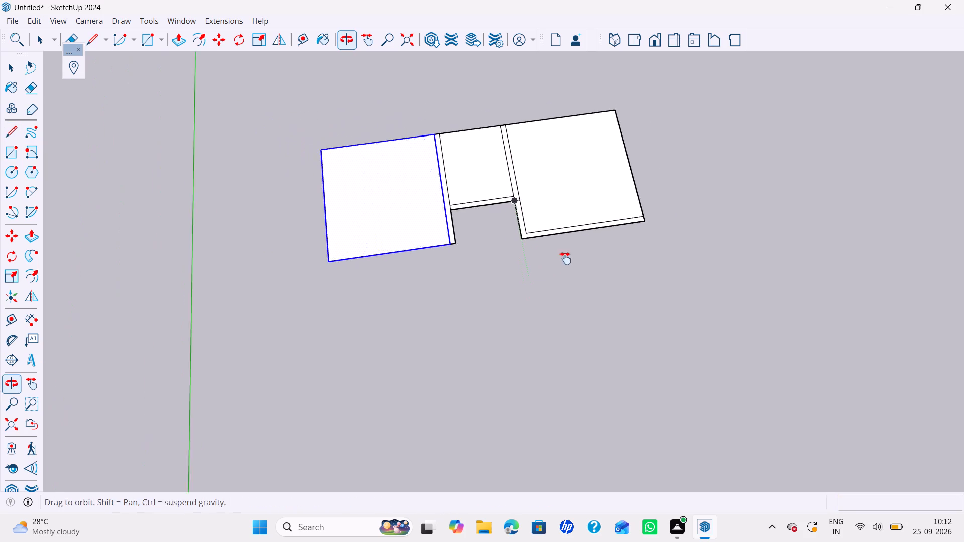
{"action": "middle_click_drag", "start_coordinate": [565, 258], "coordinate": [566, 258], "text": "shift"}
{"action": "left_click", "coordinate": [367, 242]}
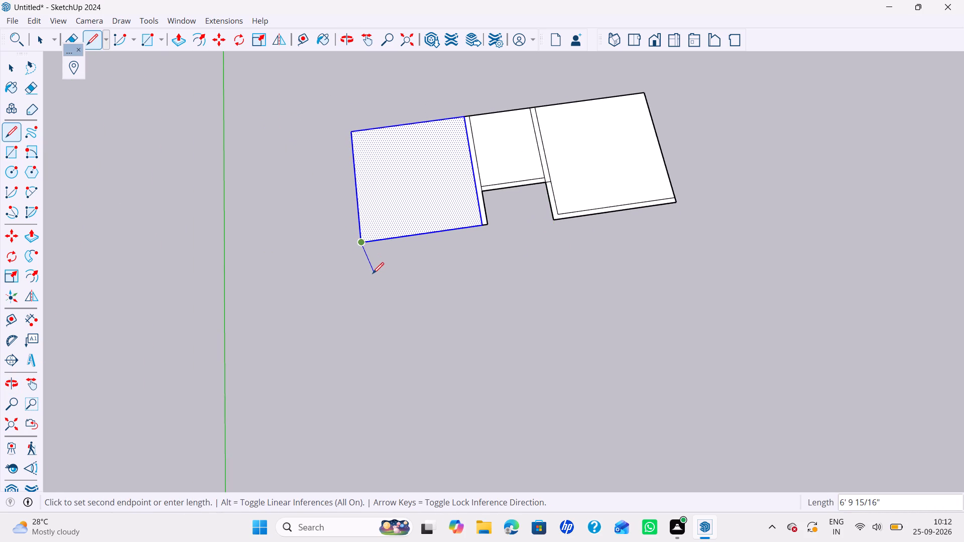
{"action": "type", "text": "6\"'"}
{"action": "key", "text": "BackSpace"}
{"action": "key", "text": "Return"}
{"action": "key", "text": "Left"}
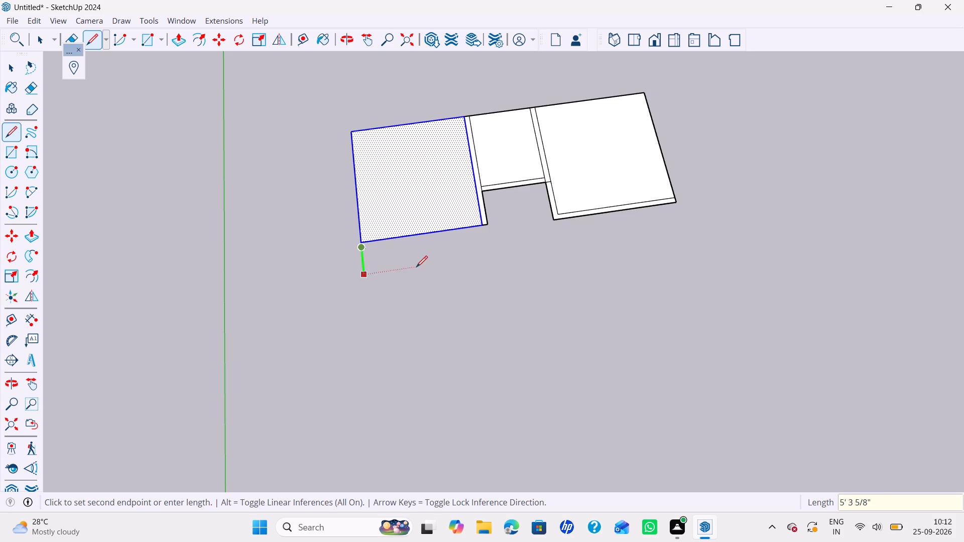
{"action": "key", "text": "Right"}
{"action": "left_click", "coordinate": [487, 224]}
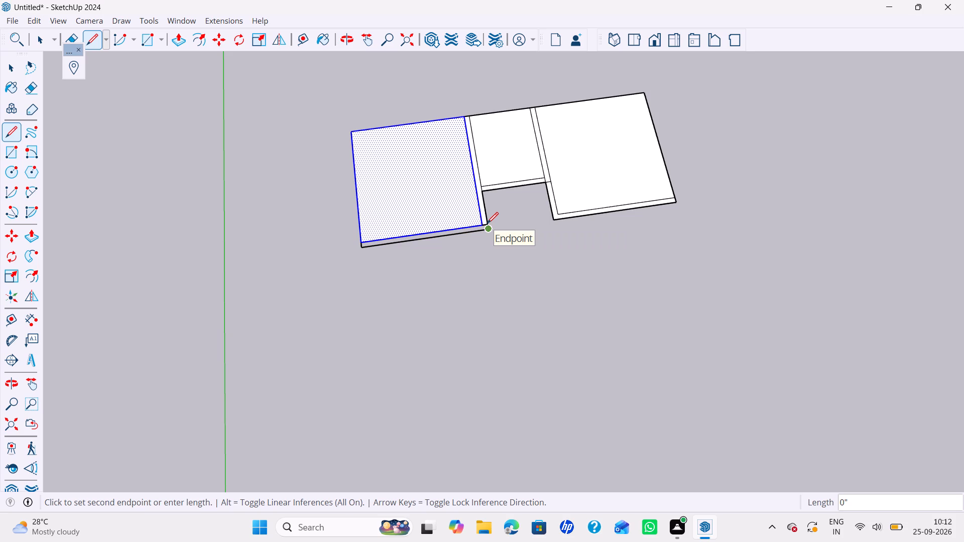
{"action": "scroll", "coordinate": [487, 223], "scroll_direction": "up", "scroll_amount": 3}
{"action": "left_click", "coordinate": [486, 223]}
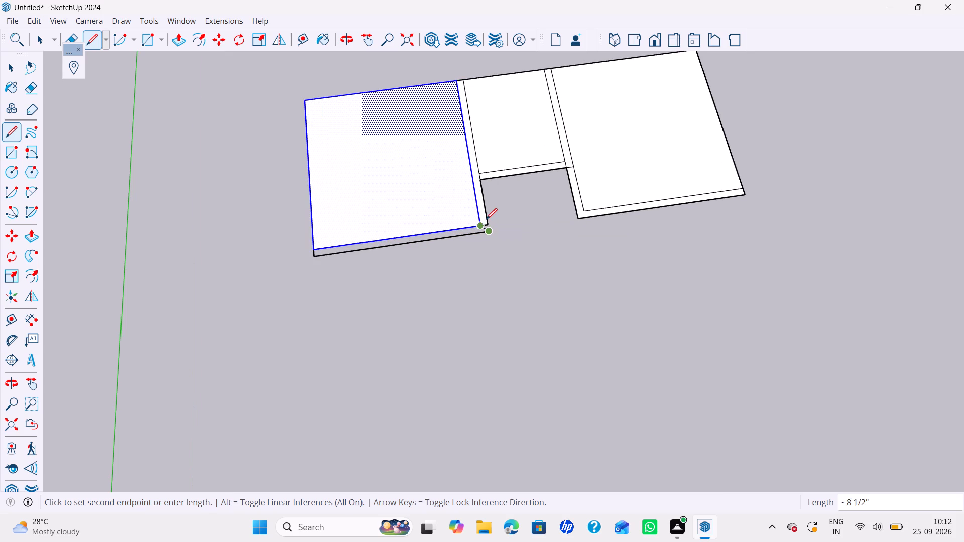
{"action": "scroll", "coordinate": [486, 219], "scroll_direction": "up", "scroll_amount": 3}
{"action": "left_click", "coordinate": [486, 222]}
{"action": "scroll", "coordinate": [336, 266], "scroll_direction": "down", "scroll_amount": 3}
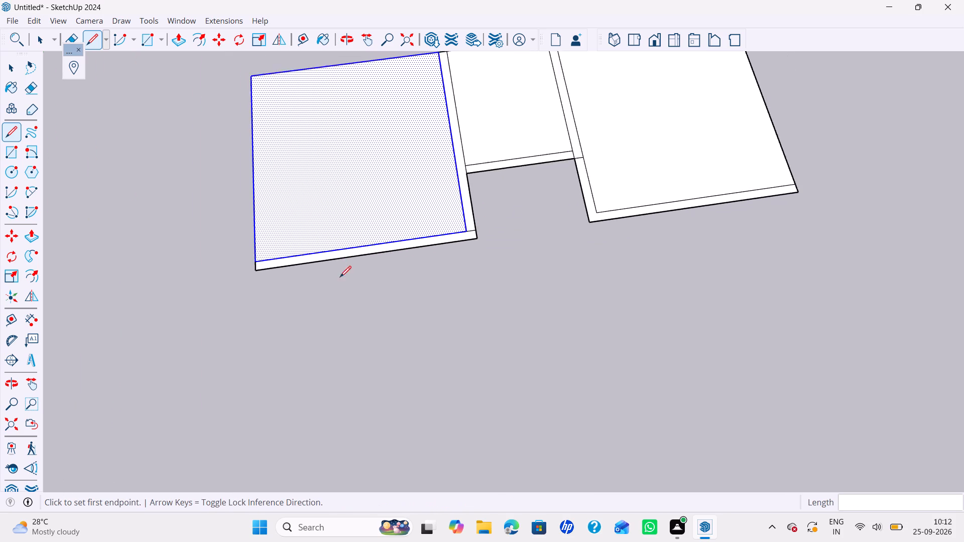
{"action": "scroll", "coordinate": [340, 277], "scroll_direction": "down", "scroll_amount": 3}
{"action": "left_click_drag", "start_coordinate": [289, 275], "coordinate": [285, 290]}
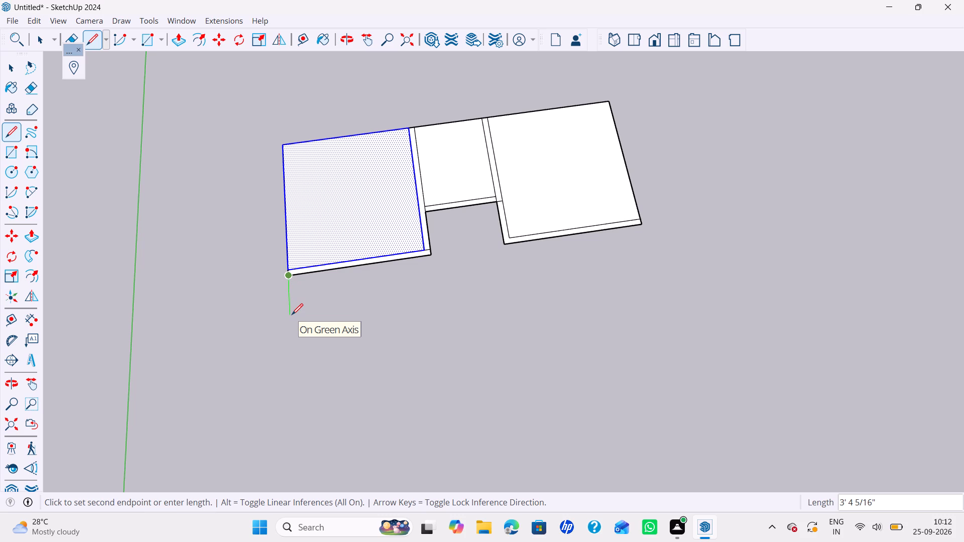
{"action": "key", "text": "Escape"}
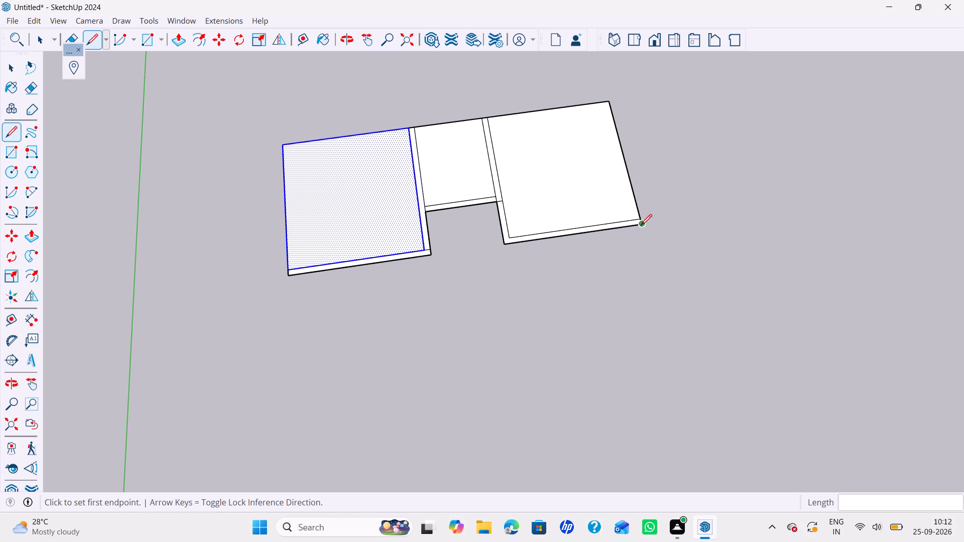
Draw an 11' line along the green axis from the second large room's outer corner, continuing the line of its outer 12' side.
{"action": "left_click_drag", "start_coordinate": [641, 225], "coordinate": [642, 230]}
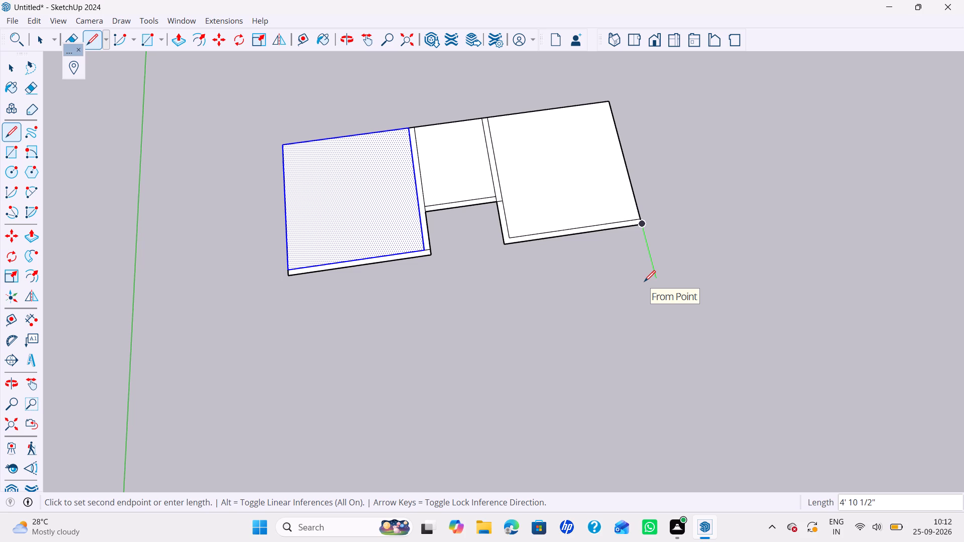
{"action": "key", "text": "2"}
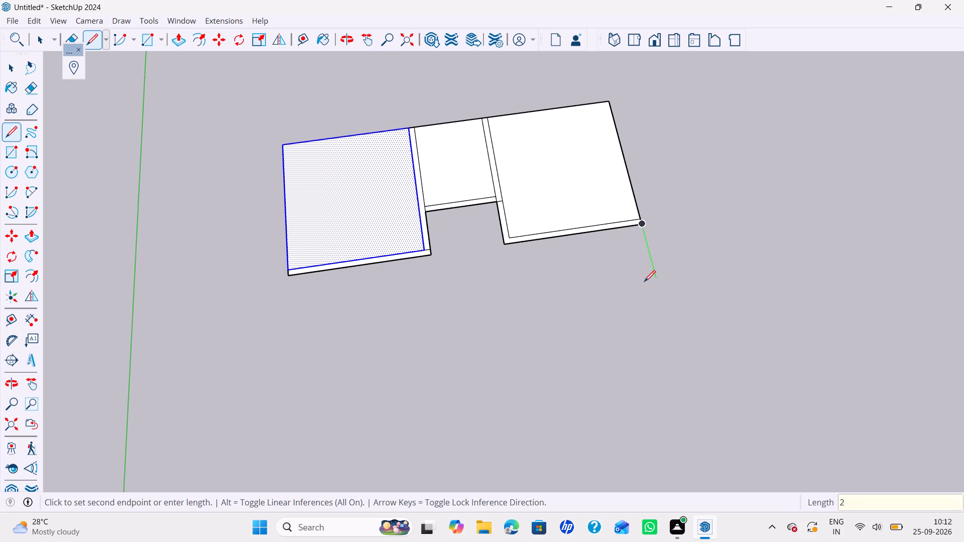
{"action": "key", "text": "BackSpace"}
{"action": "type", "text": "11"}
{"action": "key", "text": "apostrophe"}
{"action": "key", "text": "Return"}
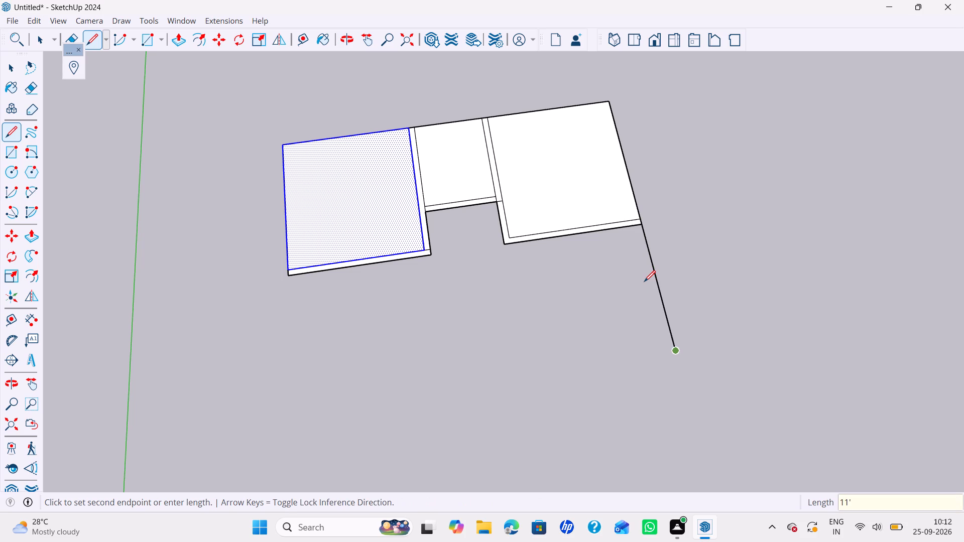
Draw an 11'8" long, 6" wide wall strip parallel to the red axis from the end of the 11' line, heading inward.
{"action": "key", "text": "Left"}
{"action": "key", "text": "Right"}
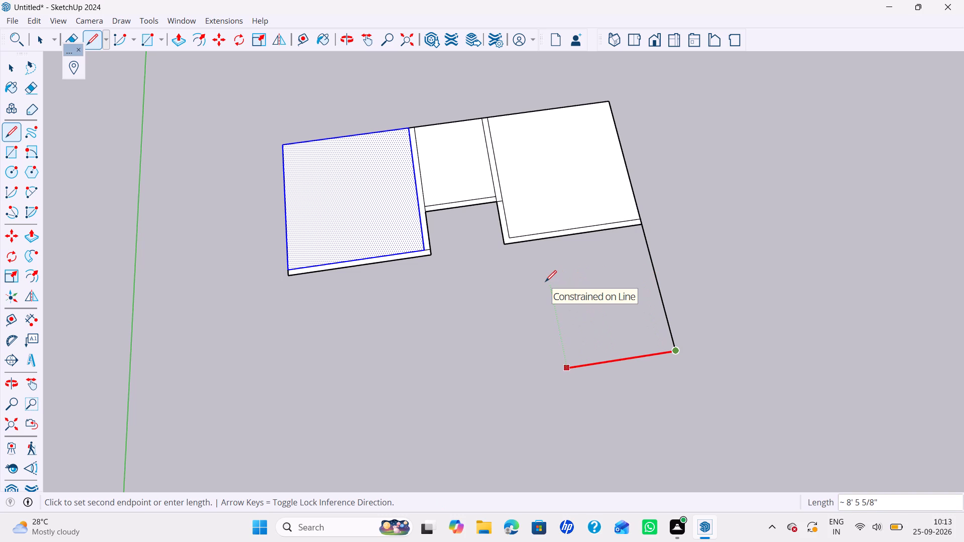
{"action": "type", "text": "11'"}
{"action": "type", "text": "8\""}
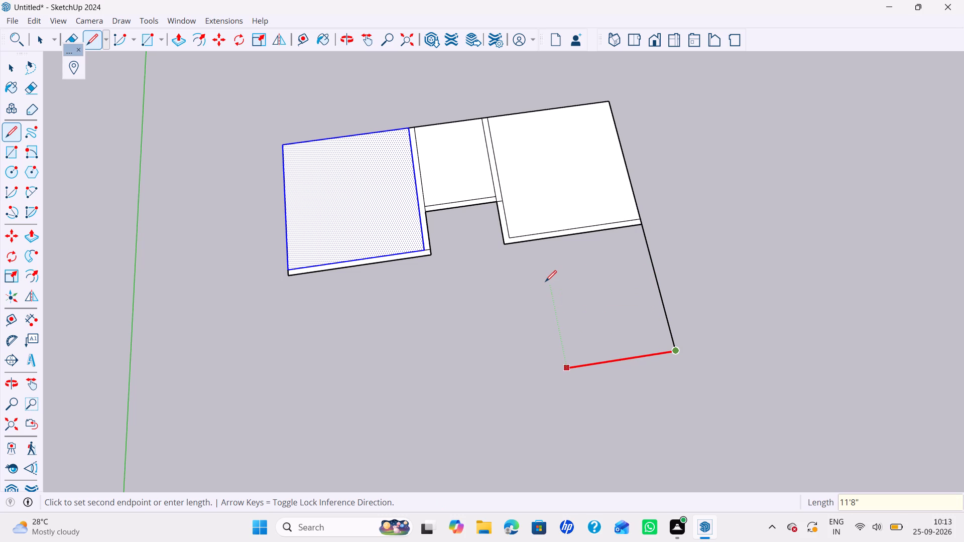
{"action": "key", "text": "Return"}
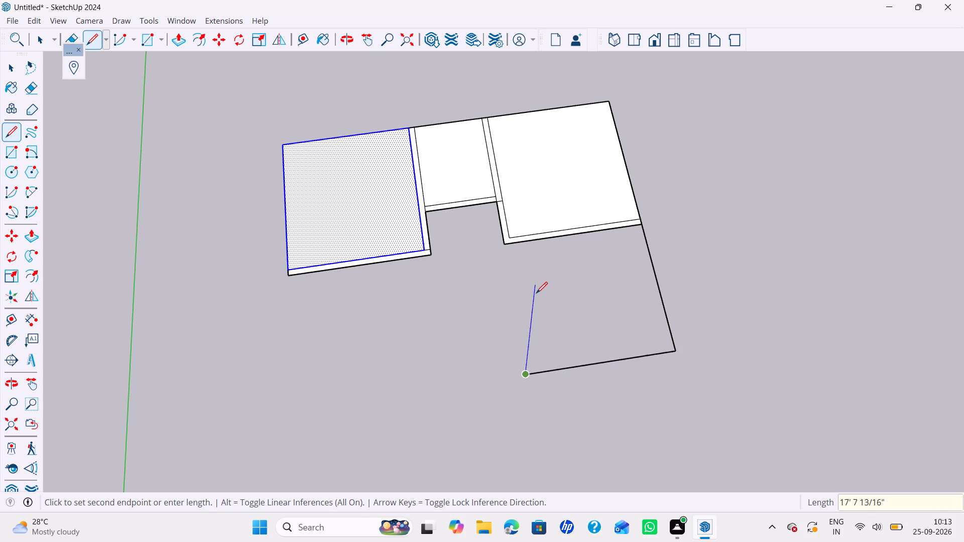
{"action": "type", "text": "6\""}
{"action": "key", "text": "Return"}
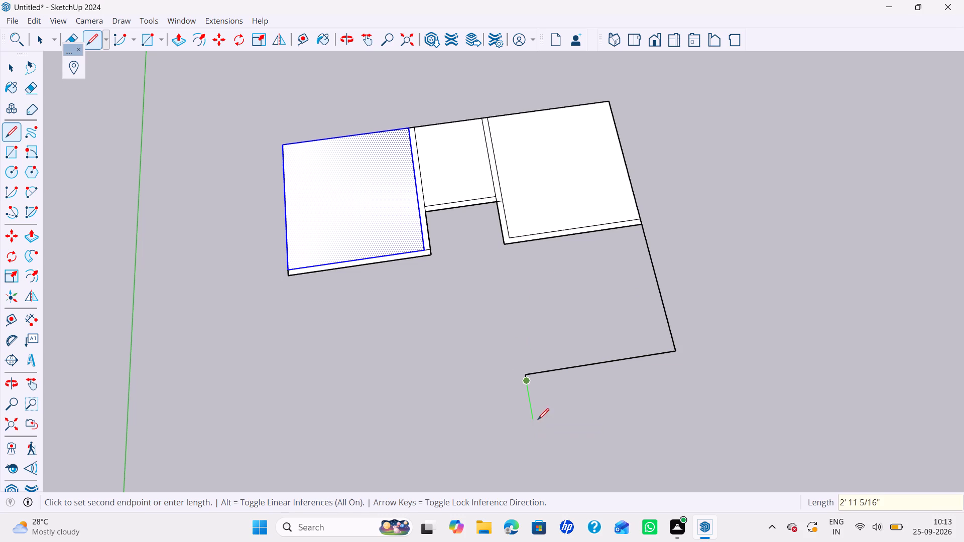
{"action": "left_click", "coordinate": [681, 361]}
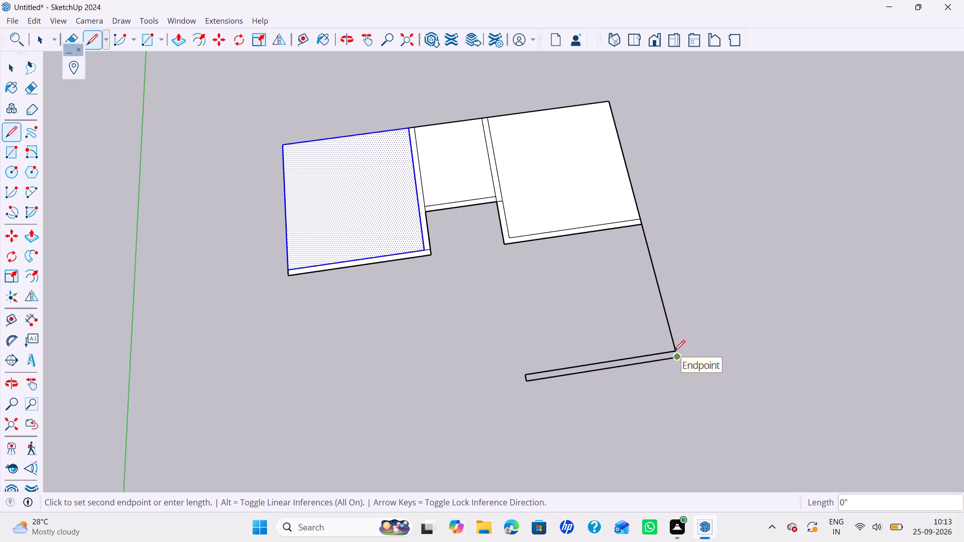
{"action": "scroll", "coordinate": [671, 352], "scroll_direction": "up", "scroll_amount": 2}
{"action": "left_click", "coordinate": [677, 354]}
Draw an 8' by 11'8" room against the new wall strip, with its 8' sides along the green axis.
{"action": "left_click", "coordinate": [679, 363]}
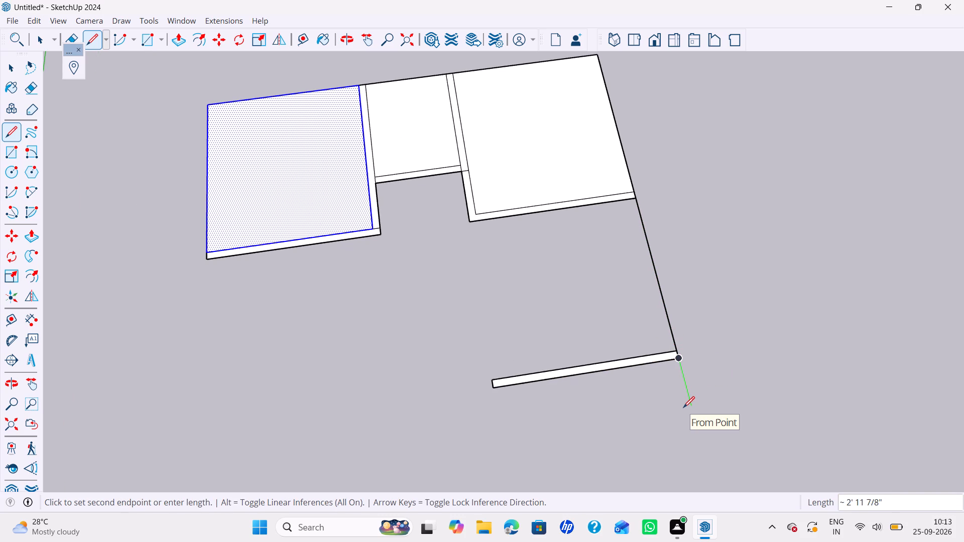
{"action": "type", "text": "8'"}
{"action": "key", "text": "Return"}
{"action": "scroll", "coordinate": [685, 415], "scroll_direction": "down", "scroll_amount": 5}
{"action": "middle_click_drag", "start_coordinate": [687, 418], "coordinate": [675, 333], "text": "shift"}
{"action": "key", "text": "Left"}
{"action": "key", "text": "Right"}
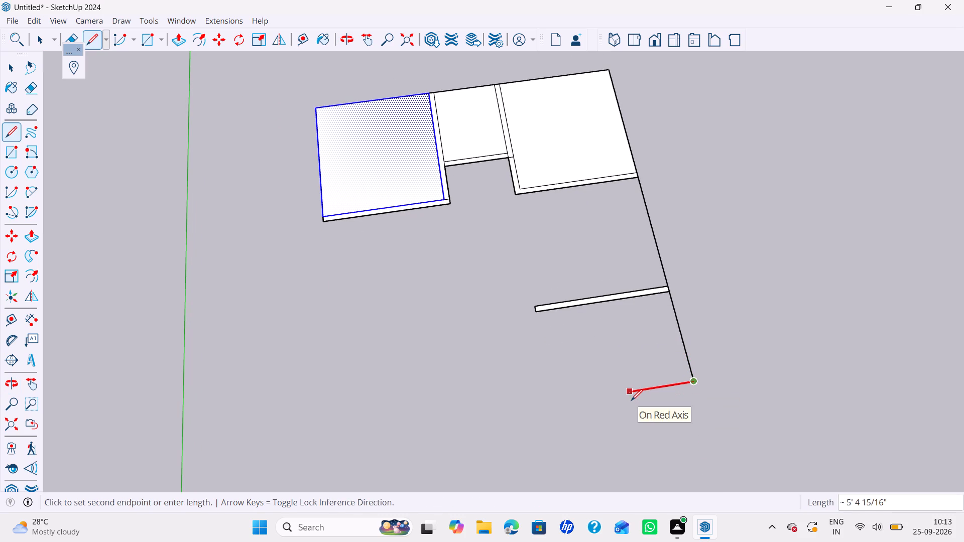
{"action": "type", "text": "11'8\""}
{"action": "key", "text": "Return"}
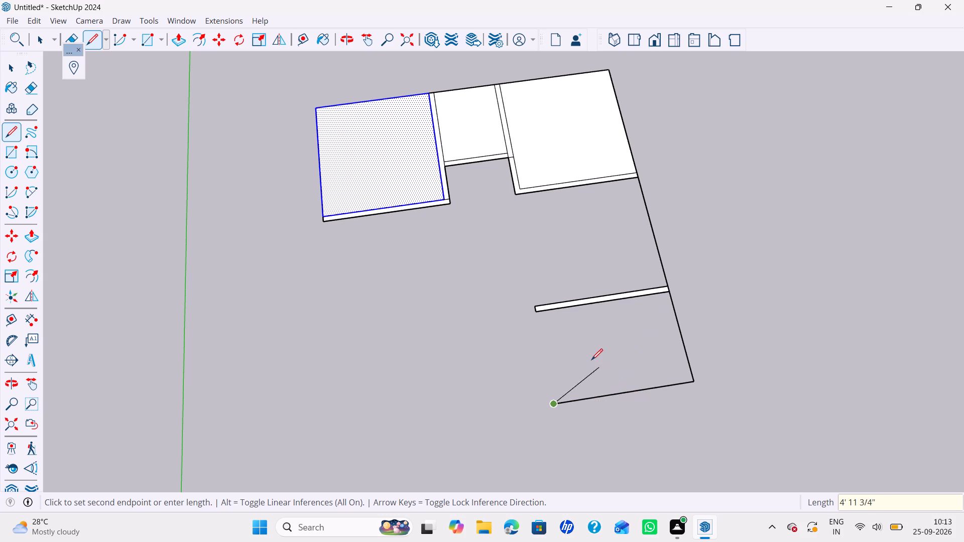
{"action": "left_click", "coordinate": [539, 311]}
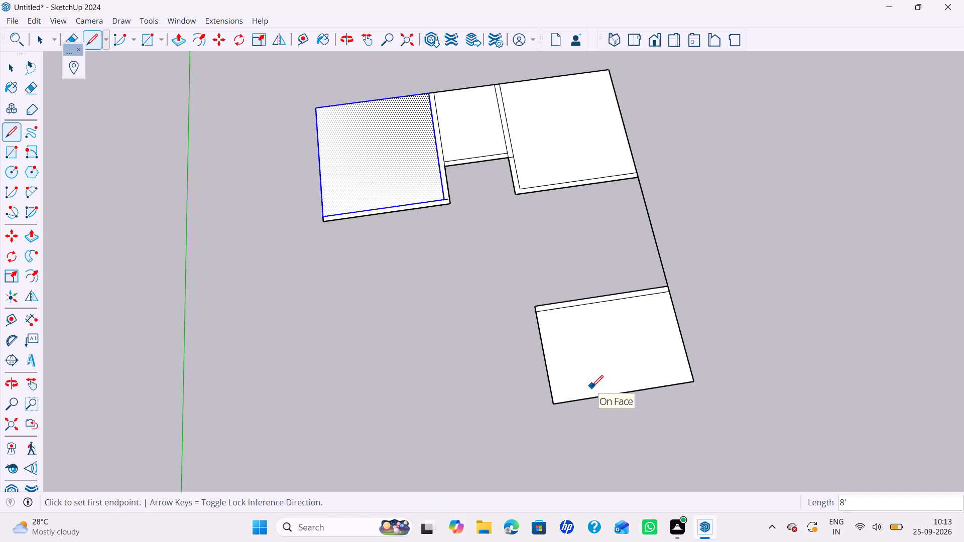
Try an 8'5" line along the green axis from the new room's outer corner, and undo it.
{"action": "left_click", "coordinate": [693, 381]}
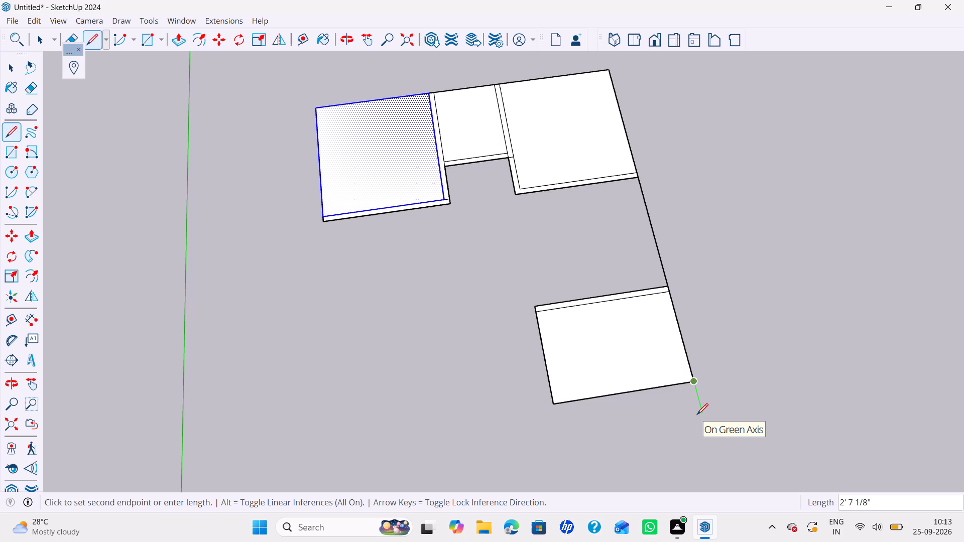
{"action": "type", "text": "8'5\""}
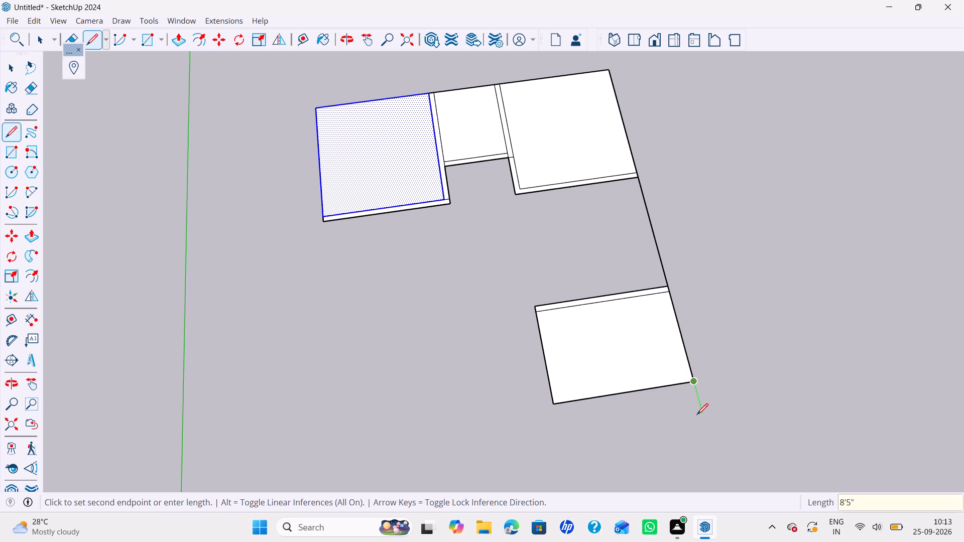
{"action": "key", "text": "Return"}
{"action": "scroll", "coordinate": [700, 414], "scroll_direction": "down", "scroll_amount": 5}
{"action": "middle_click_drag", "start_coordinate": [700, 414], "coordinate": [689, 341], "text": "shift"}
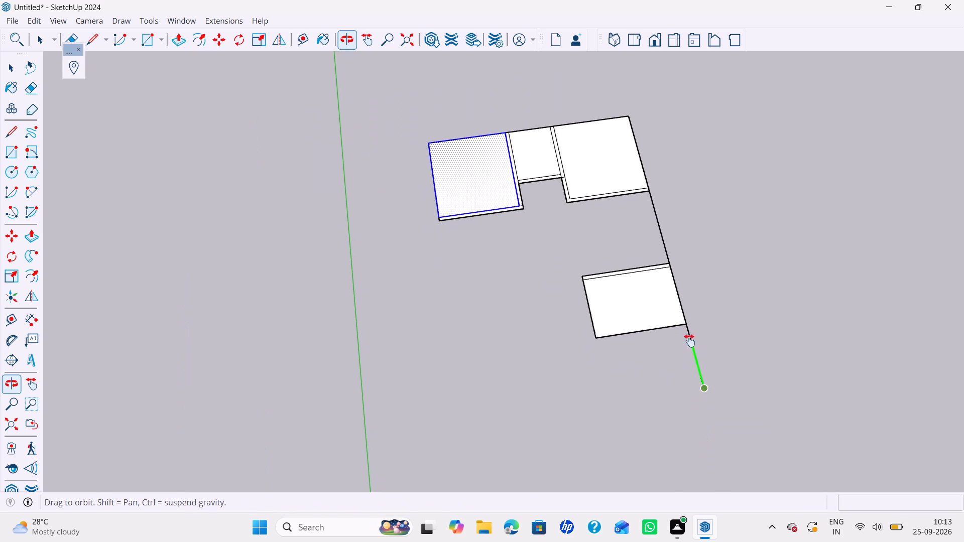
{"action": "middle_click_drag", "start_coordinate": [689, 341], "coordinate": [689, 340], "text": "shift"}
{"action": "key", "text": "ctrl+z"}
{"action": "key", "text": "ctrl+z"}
Draw a 6" wide wall strip along the new room's 11'8" side opposite the existing wall strip.
{"action": "left_click", "coordinate": [689, 321]}
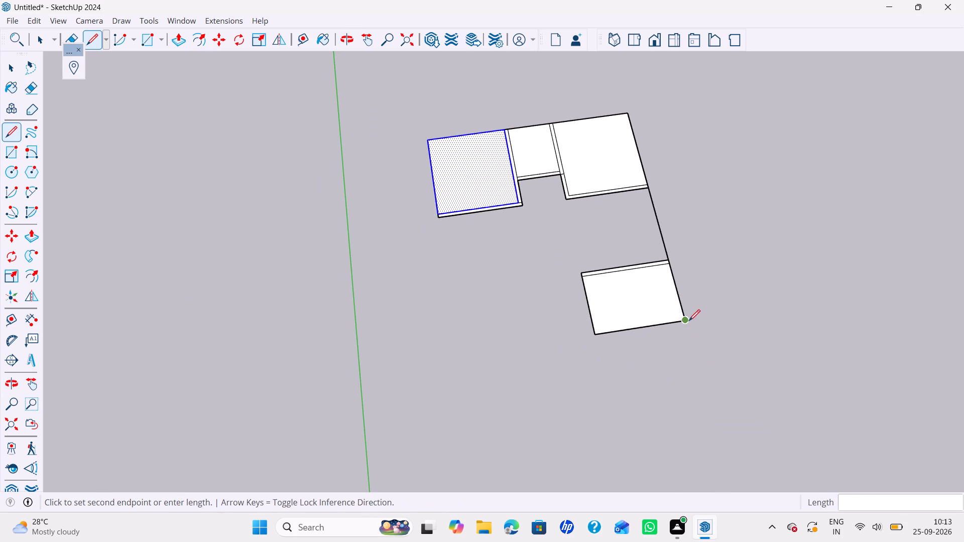
{"action": "type", "text": "6\""}
{"action": "key", "text": "Return"}
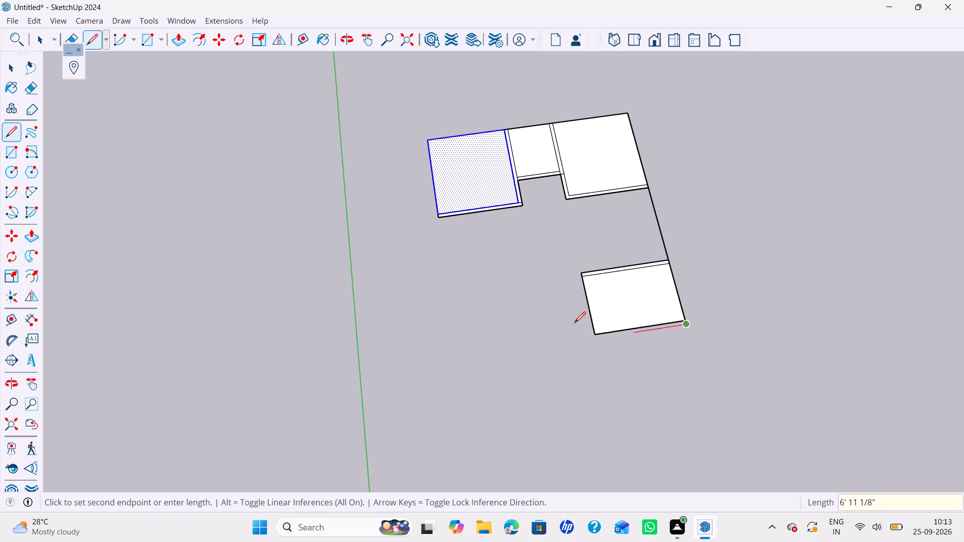
{"action": "scroll", "coordinate": [595, 332], "scroll_direction": "up", "scroll_amount": 2}
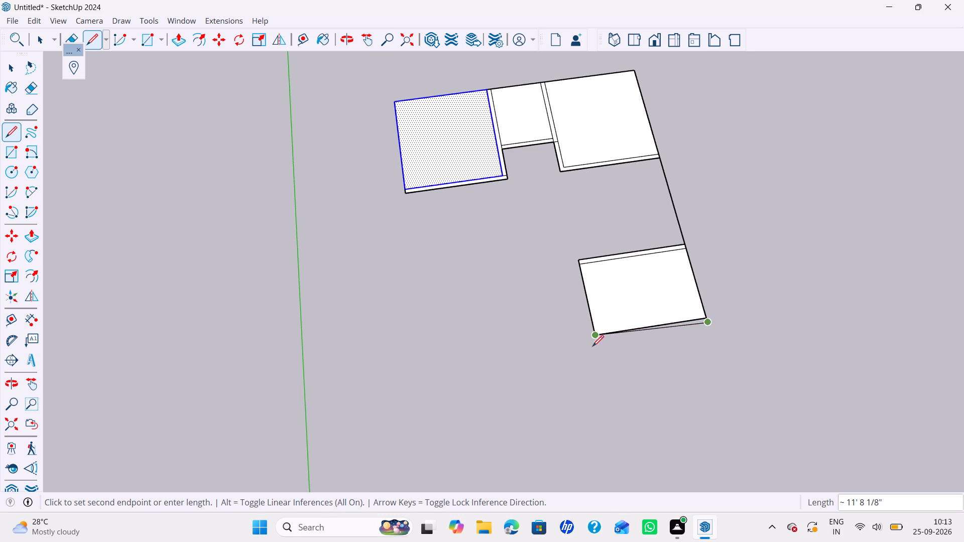
{"action": "left_click", "coordinate": [600, 345]}
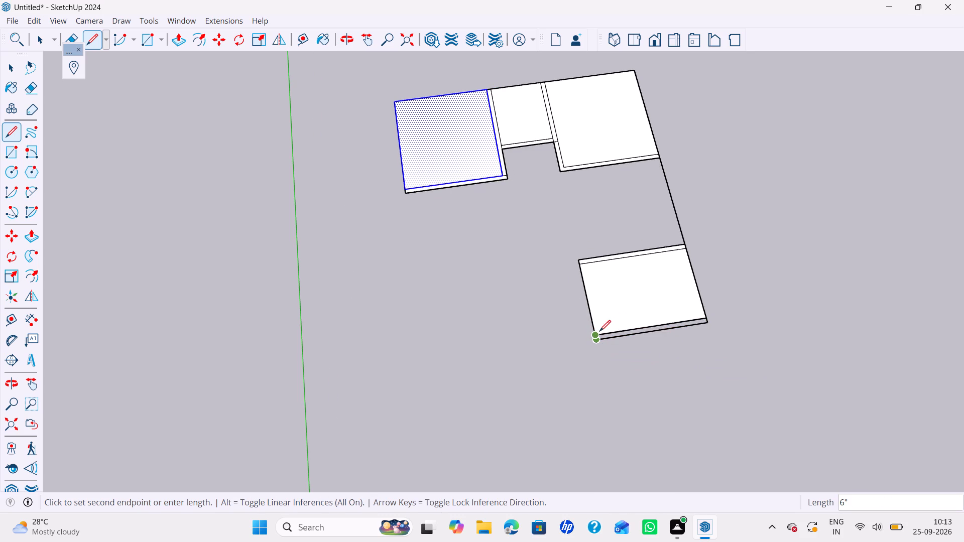
{"action": "left_click", "coordinate": [594, 335]}
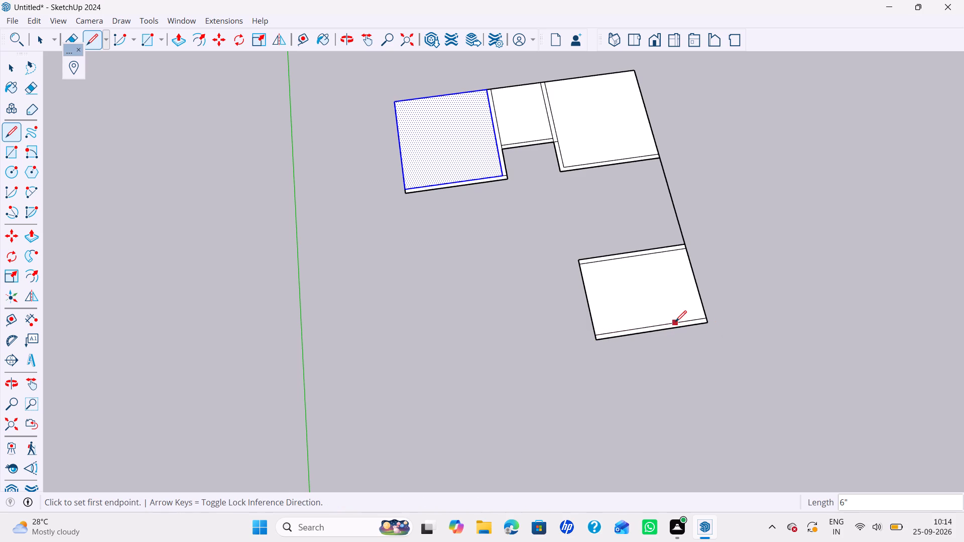
Draw a 5' by 11'8" room against that wall strip, extending 5' along the green axis.
{"action": "left_click", "coordinate": [704, 323]}
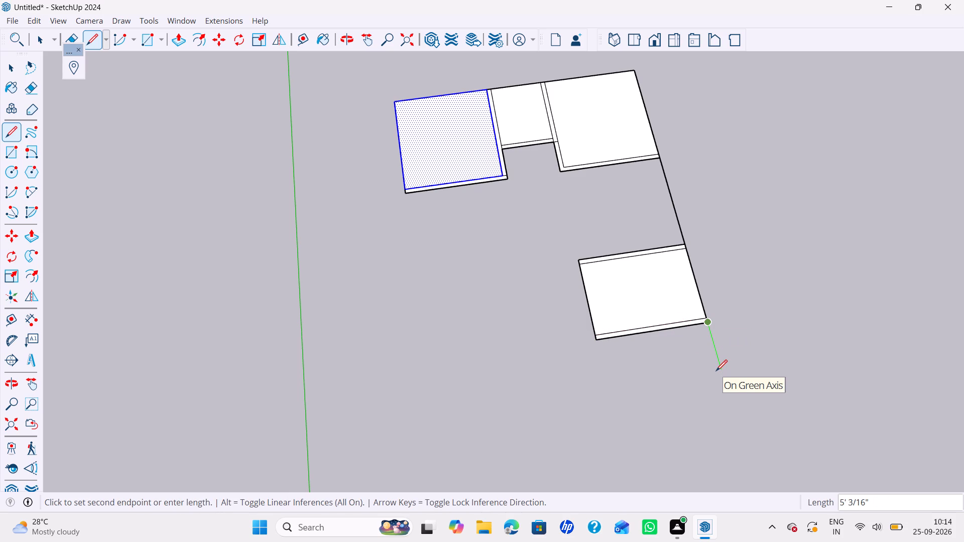
{"action": "type", "text": "5'"}
{"action": "key", "text": "Return"}
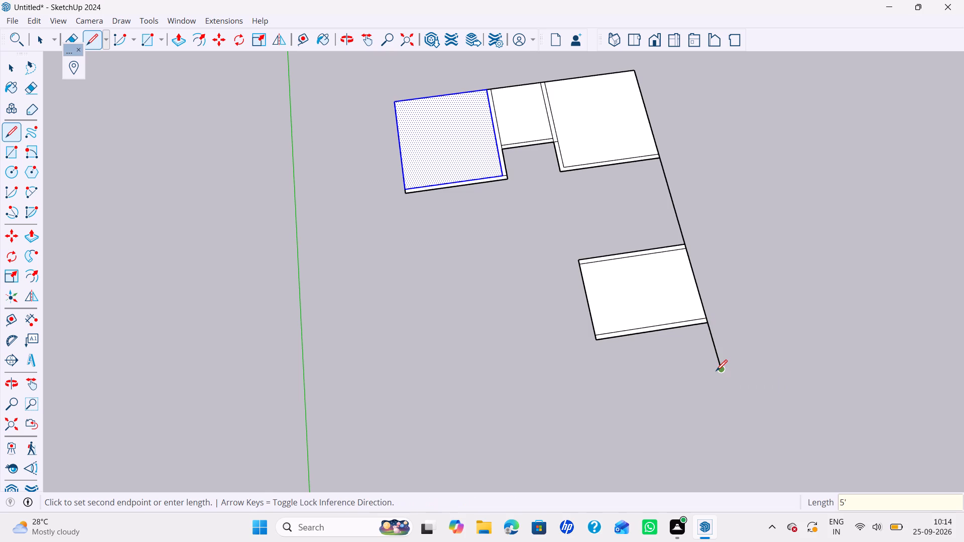
{"action": "key", "text": "Left"}
{"action": "key", "text": "Right"}
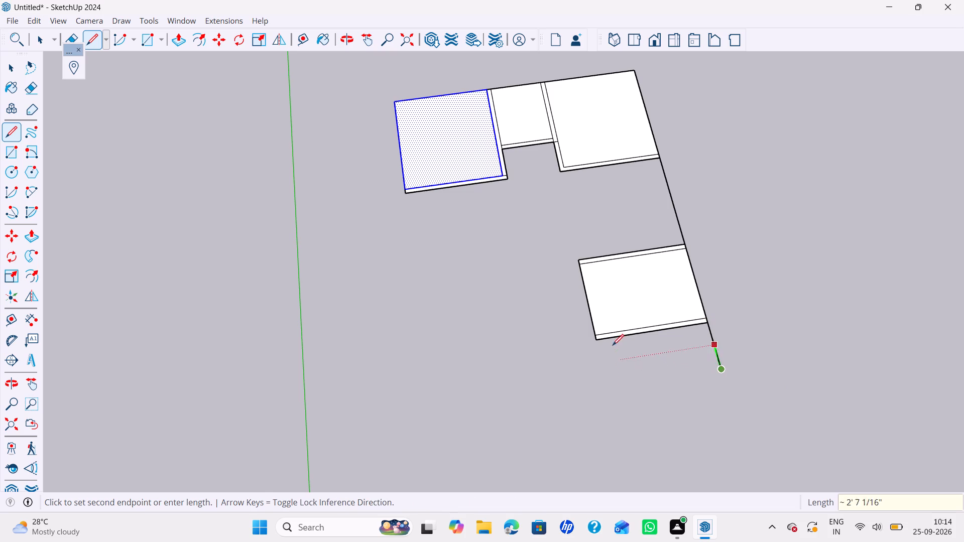
{"action": "left_click", "coordinate": [602, 338]}
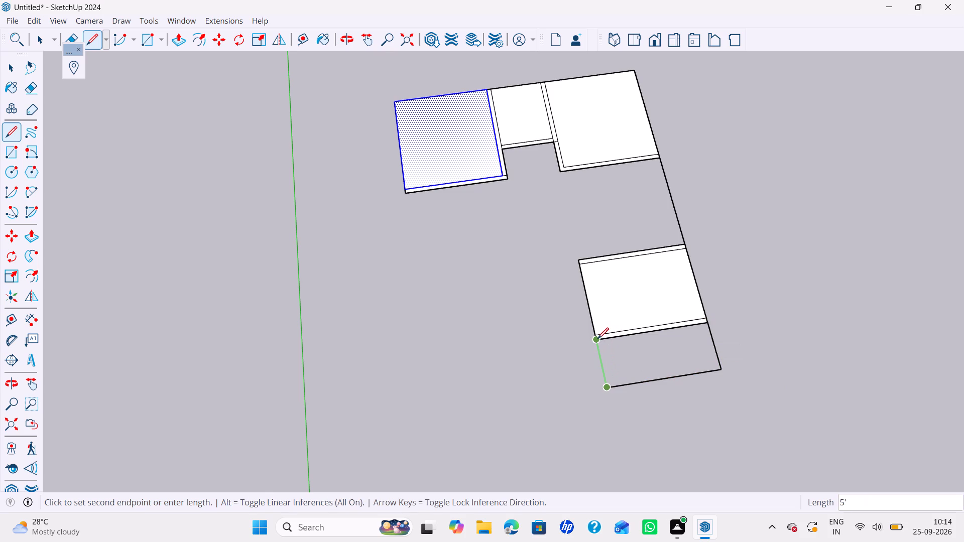
{"action": "left_click", "coordinate": [597, 339]}
Draw a 6" wide wall strip along the outer 11'8" side of the 5' deep room.
{"action": "left_click", "coordinate": [717, 367]}
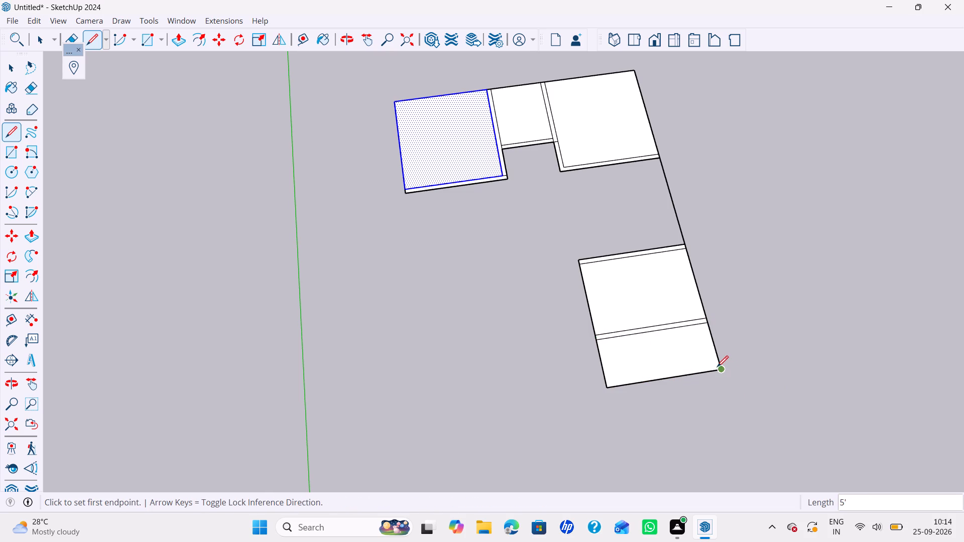
{"action": "type", "text": "6\""}
{"action": "key", "text": "Return"}
{"action": "key", "text": "Left"}
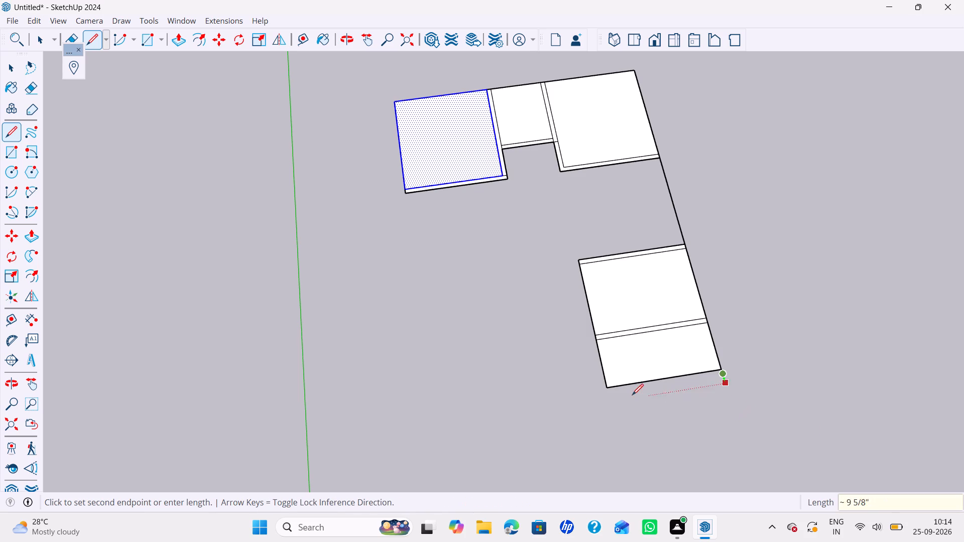
{"action": "key", "text": "Right"}
{"action": "left_click", "coordinate": [606, 384]}
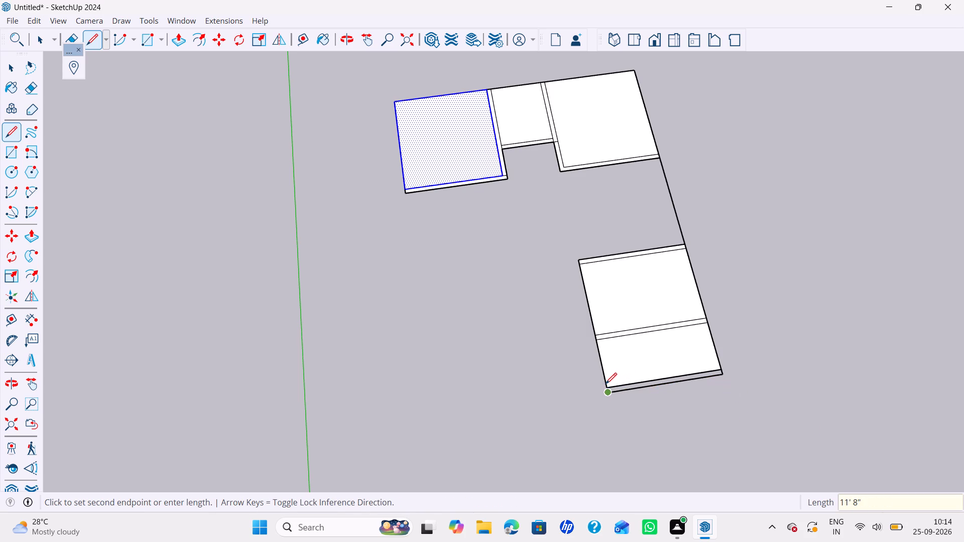
{"action": "left_click", "coordinate": [605, 388]}
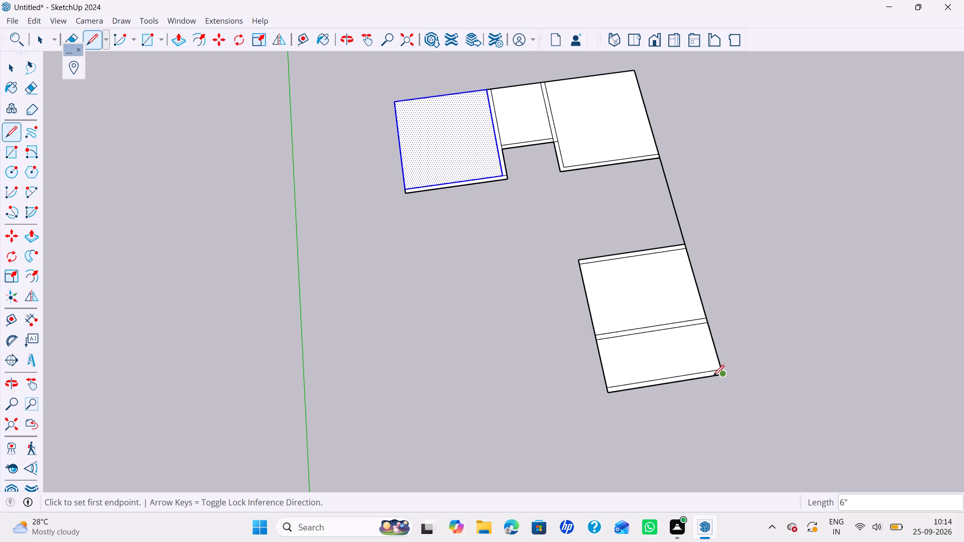
Draw a 6" wide wall strip along the shared inner side of the two 11'8" wide rooms, spanning their full depth.
{"action": "left_click", "coordinate": [583, 257]}
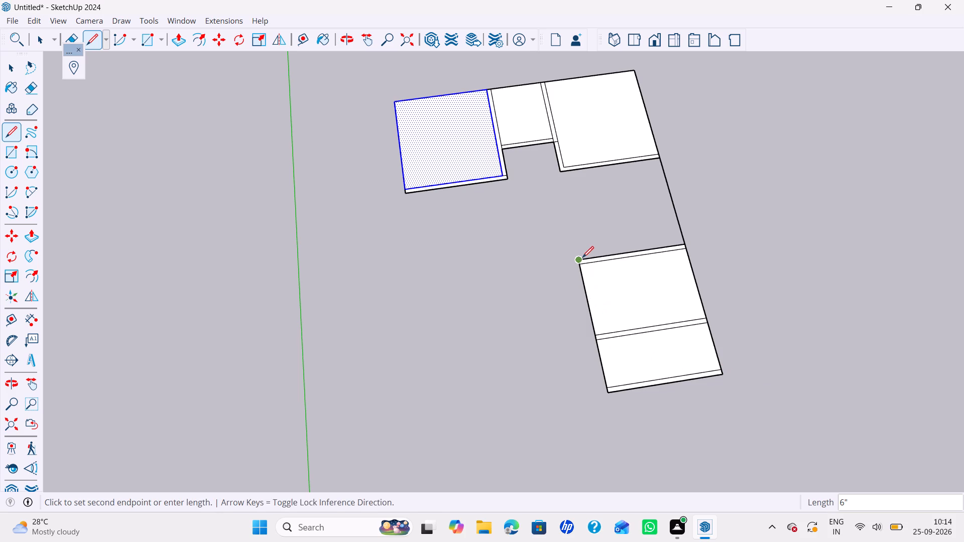
{"action": "type", "text": "6\""}
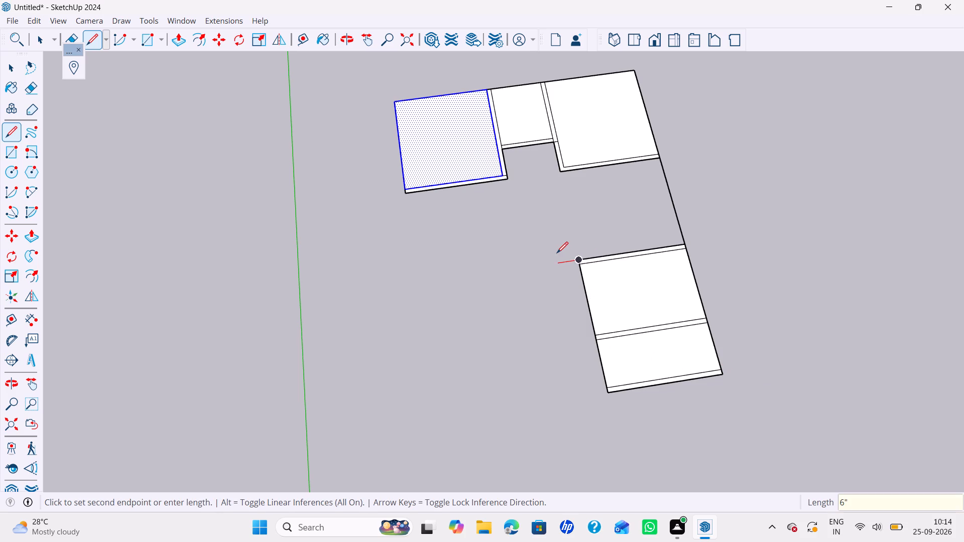
{"action": "key", "text": "Return"}
{"action": "key", "text": "Left"}
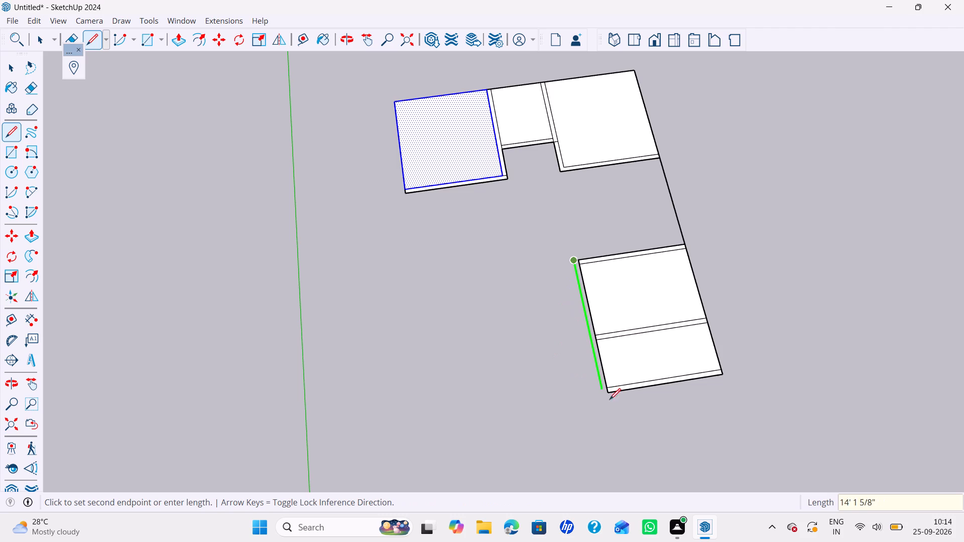
{"action": "left_click", "coordinate": [609, 390]}
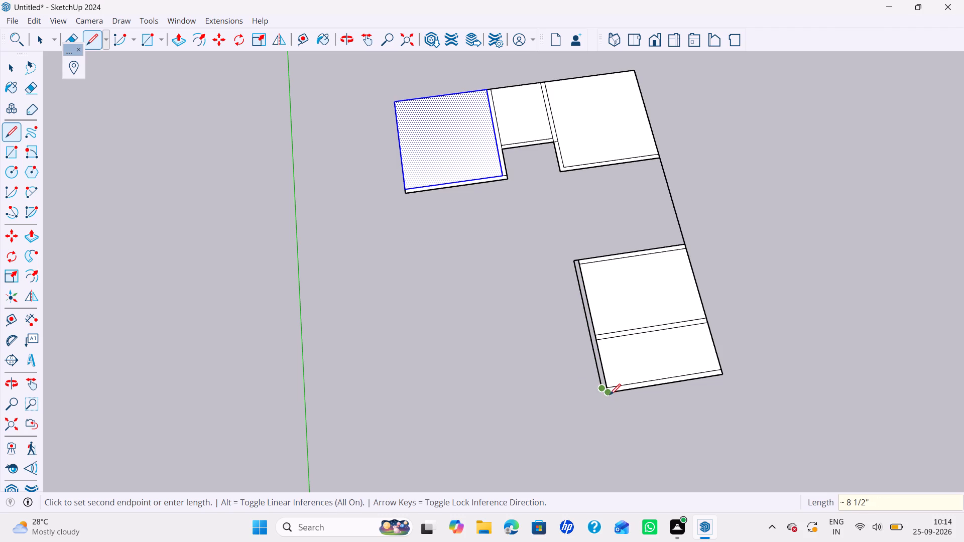
{"action": "scroll", "coordinate": [607, 391], "scroll_direction": "up", "scroll_amount": 5}
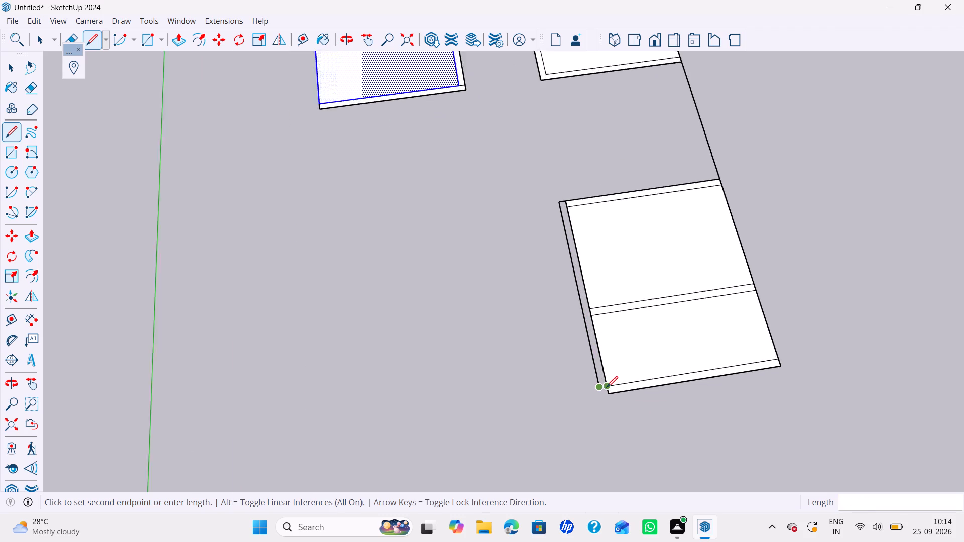
{"action": "scroll", "coordinate": [607, 387], "scroll_direction": "up", "scroll_amount": 1}
{"action": "left_click", "coordinate": [600, 396]}
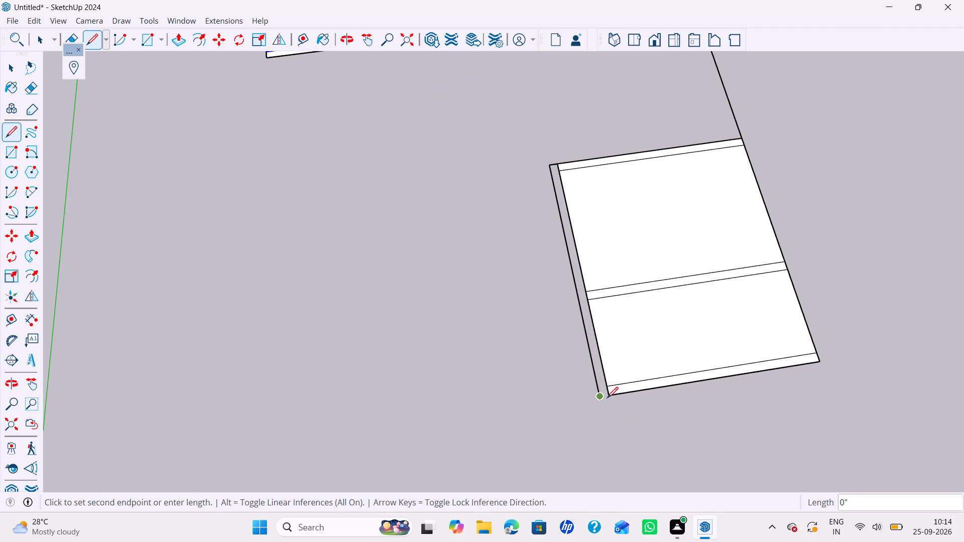
{"action": "left_click", "coordinate": [613, 398]}
{"action": "key", "text": "space"}
Draw an 8'6" by 5' room against that wall strip, starting beside the inner corner of the 5' deep room.
{"action": "scroll", "coordinate": [613, 363], "scroll_direction": "down", "scroll_amount": 5}
{"action": "middle_click_drag", "start_coordinate": [613, 363], "coordinate": [582, 390], "text": "shift"}
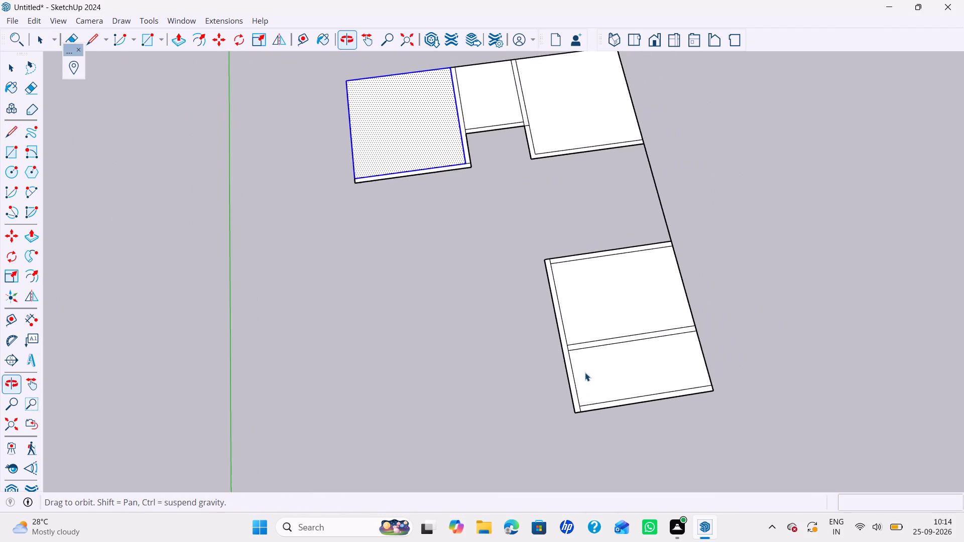
{"action": "middle_click_drag", "start_coordinate": [584, 364], "coordinate": [547, 335]}
{"action": "middle_click_drag", "start_coordinate": [600, 339], "coordinate": [607, 336]}
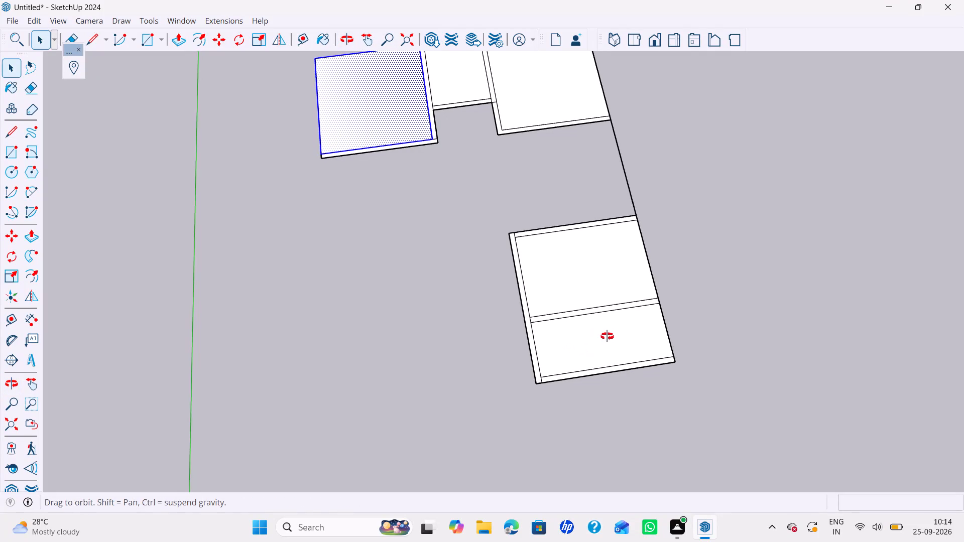
{"action": "middle_click_drag", "start_coordinate": [607, 336], "coordinate": [608, 335]}
{"action": "key", "text": "l"}
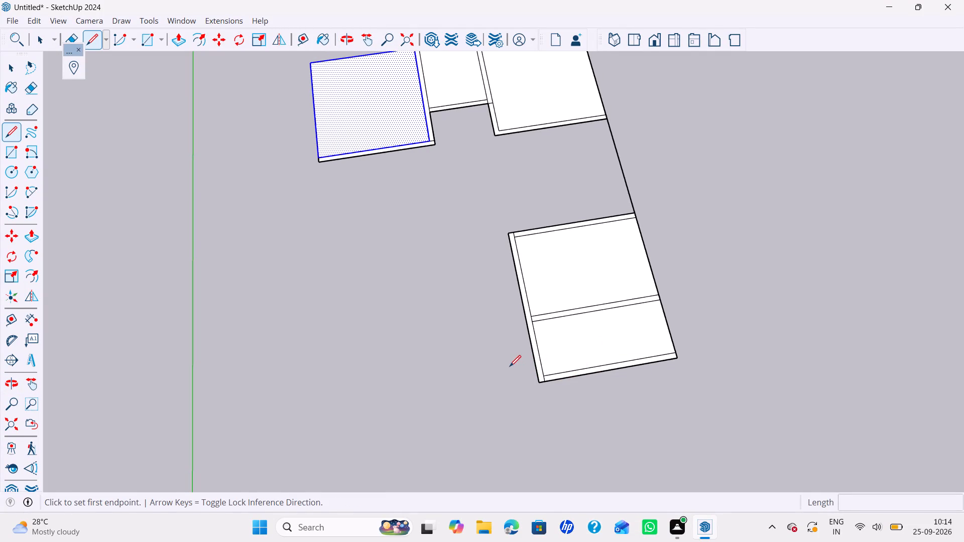
{"action": "scroll", "coordinate": [545, 375], "scroll_direction": "up", "scroll_amount": 2}
{"action": "left_click", "coordinate": [546, 375]}
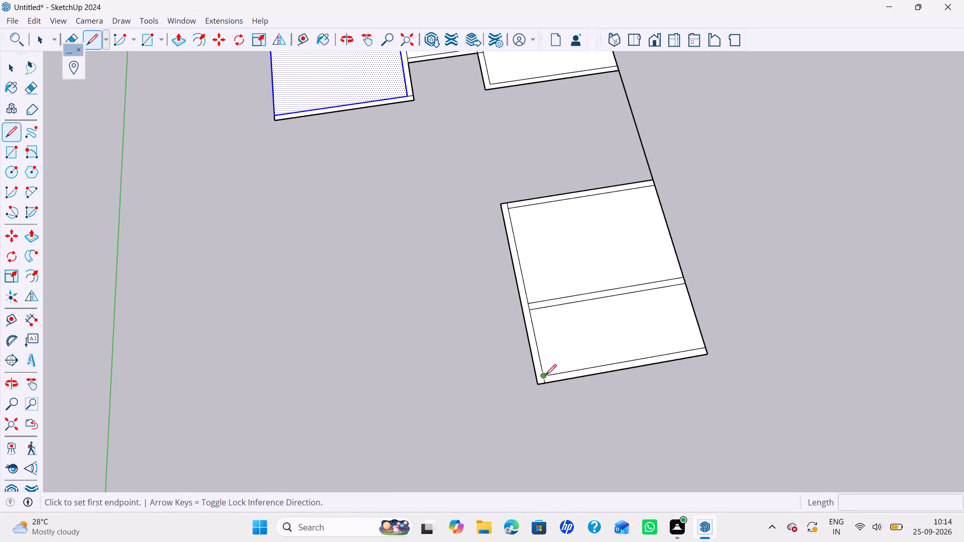
{"action": "left_click", "coordinate": [536, 374]}
{"action": "left_click", "coordinate": [538, 378]}
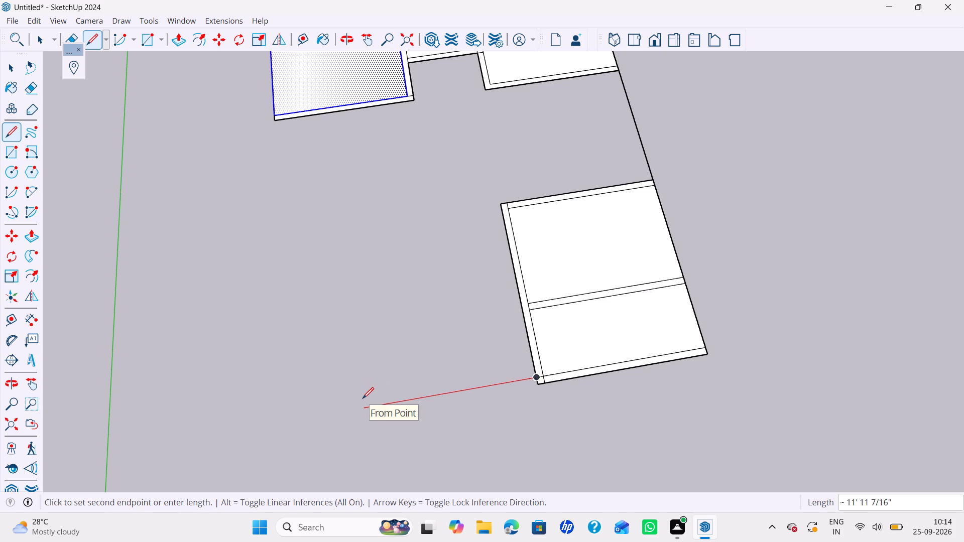
{"action": "type", "text": "8'"}
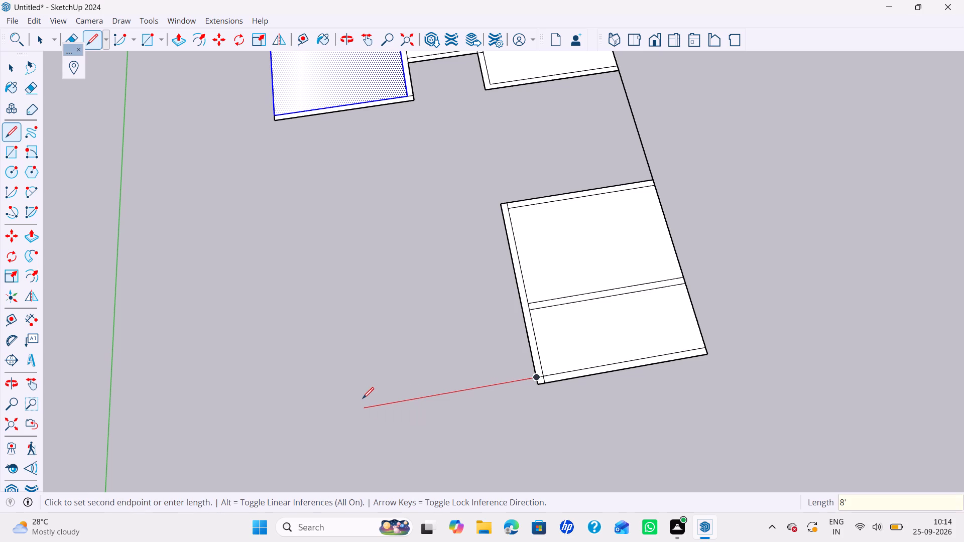
{"action": "type", "text": "6\""}
{"action": "key", "text": "Return"}
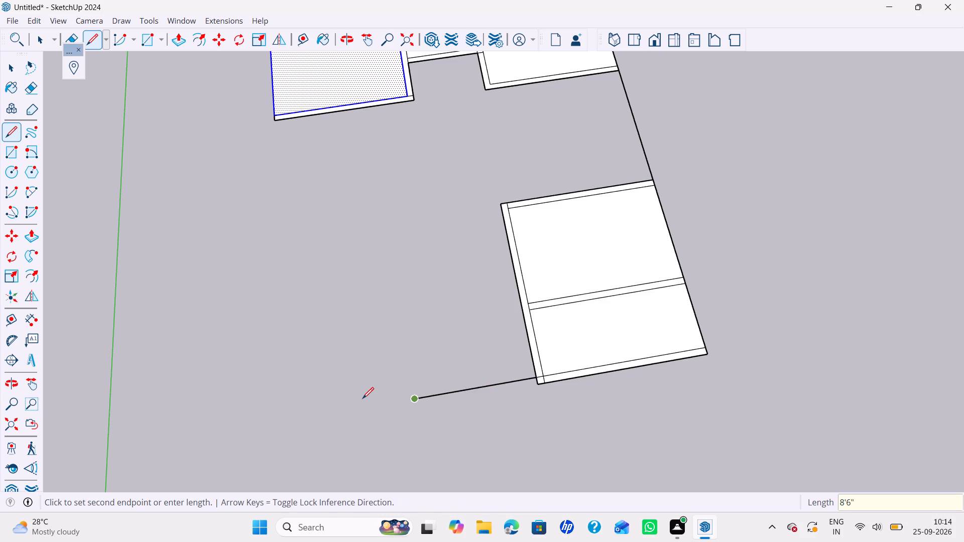
{"action": "key", "text": "Left"}
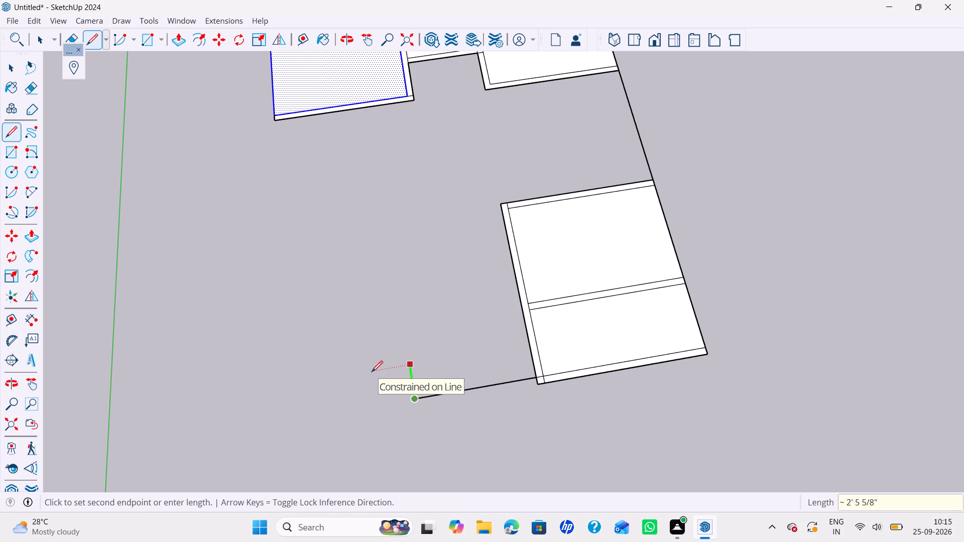
{"action": "type", "text": "5'"}
{"action": "key", "text": "Return"}
{"action": "key", "text": "Left"}
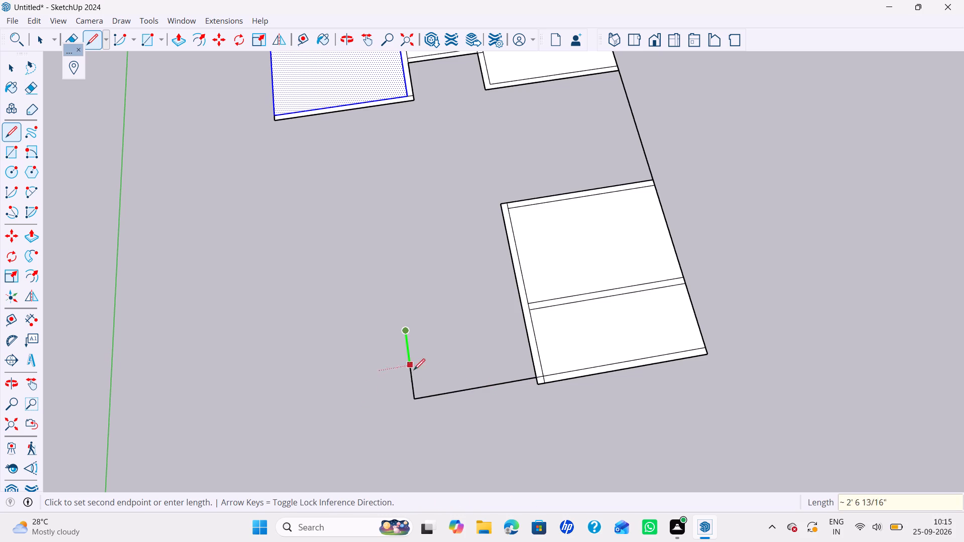
{"action": "key", "text": "Right"}
{"action": "scroll", "coordinate": [522, 303], "scroll_direction": "up", "scroll_amount": 1}
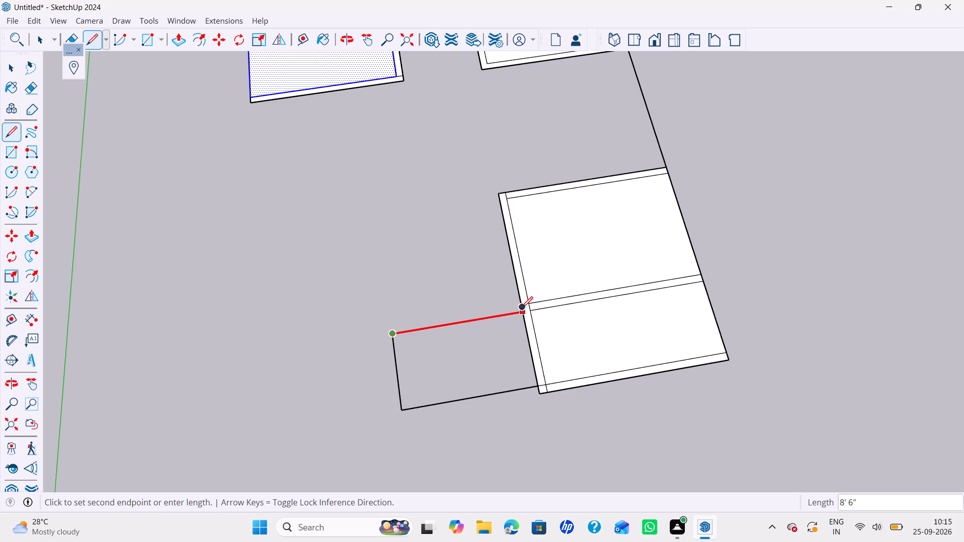
{"action": "left_click", "coordinate": [522, 311]}
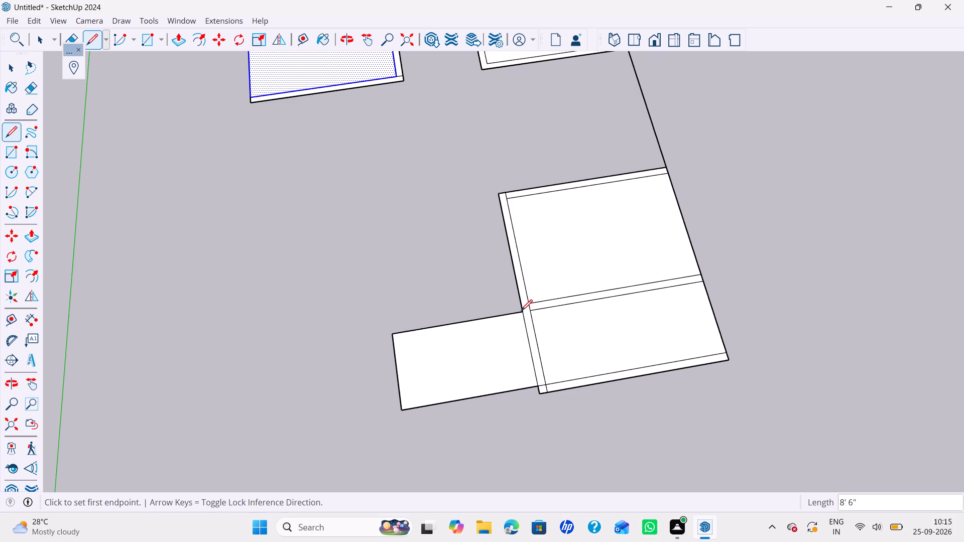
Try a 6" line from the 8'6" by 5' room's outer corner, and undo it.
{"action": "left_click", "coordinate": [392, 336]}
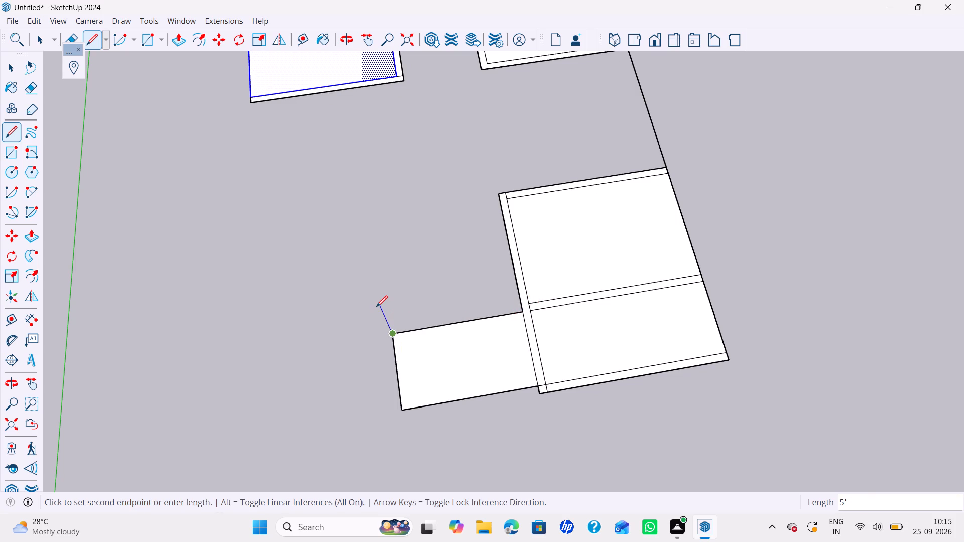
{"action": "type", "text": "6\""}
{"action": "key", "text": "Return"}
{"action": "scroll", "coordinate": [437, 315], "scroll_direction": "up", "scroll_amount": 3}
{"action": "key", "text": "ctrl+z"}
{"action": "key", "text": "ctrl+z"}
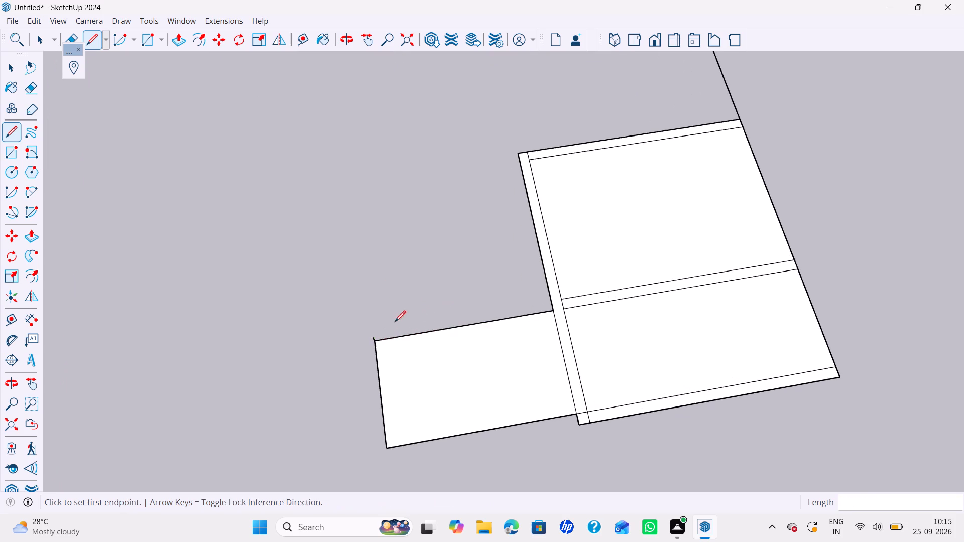
Draw a 6" wide wall strip along the 8'6" side of the new room, ending at the existing wall strip.
{"action": "left_click", "coordinate": [374, 340]}
{"action": "type", "text": "6\""}
{"action": "key", "text": "Return"}
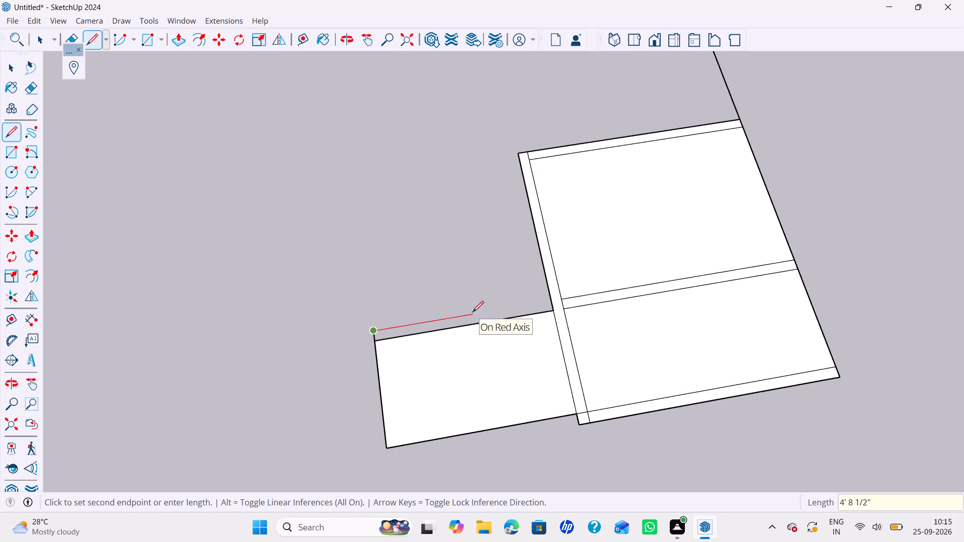
{"action": "left_click", "coordinate": [552, 303]}
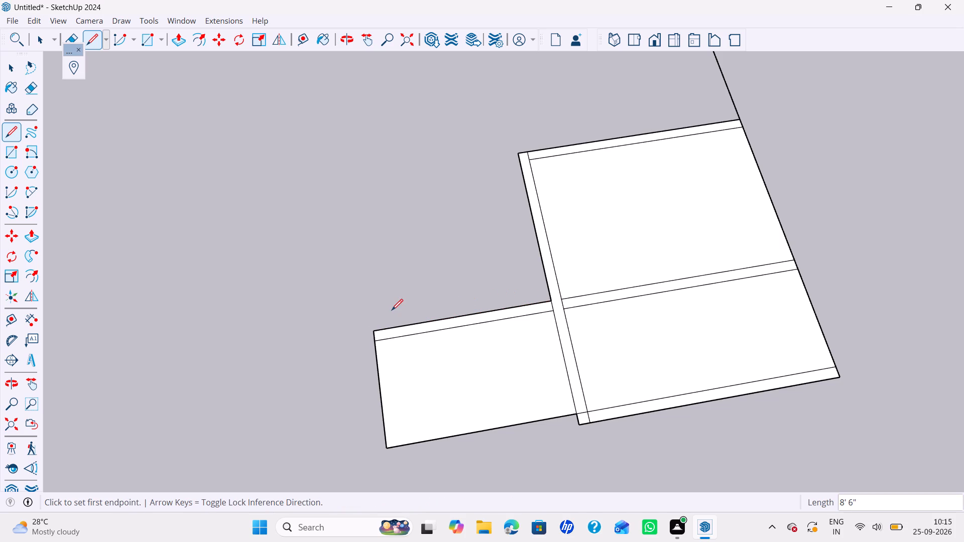
Draw a 4'6" by 5'4" room on that wall strip, flush with its outer end and extending 4'6" along the green axis.
{"action": "left_click", "coordinate": [376, 329]}
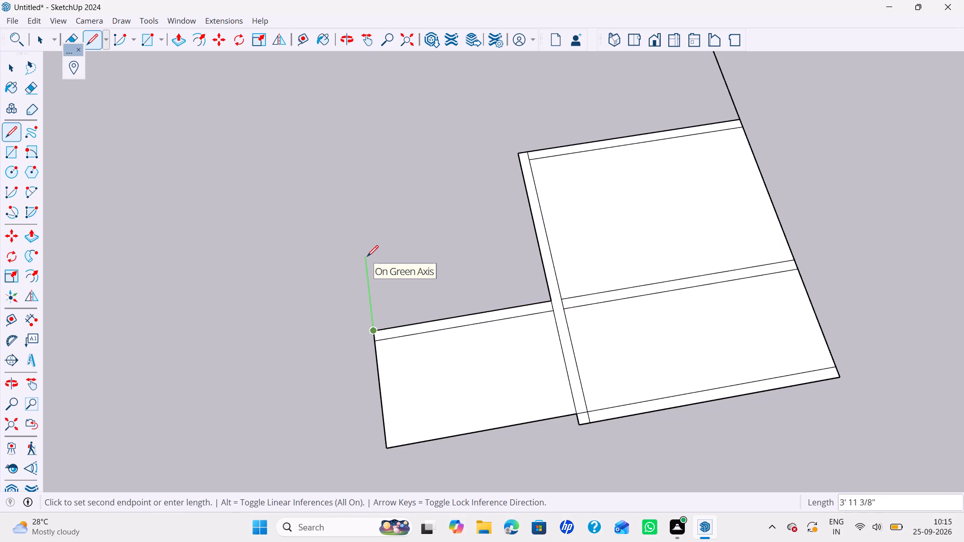
{"action": "type", "text": "4'6\""}
{"action": "key", "text": "Return"}
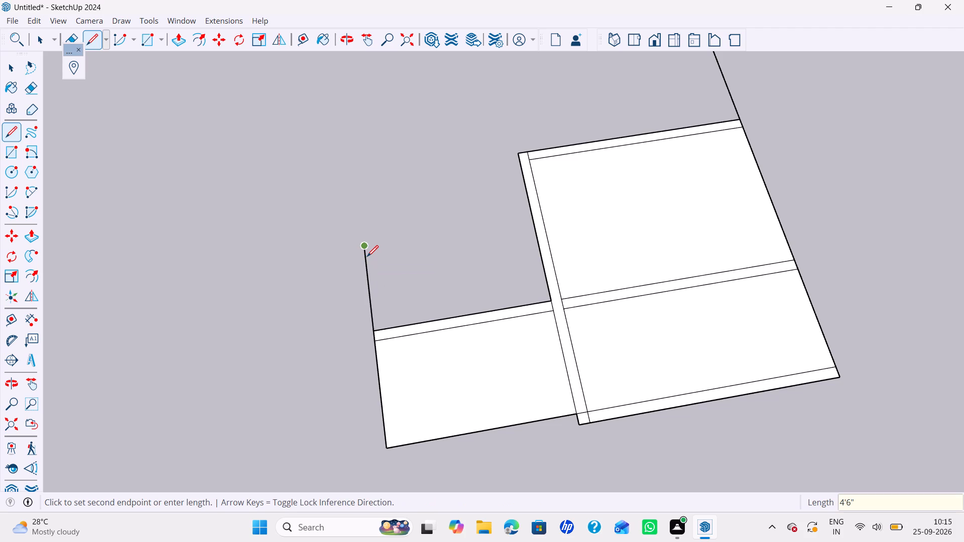
{"action": "key", "text": "Left"}
{"action": "key", "text": "Right"}
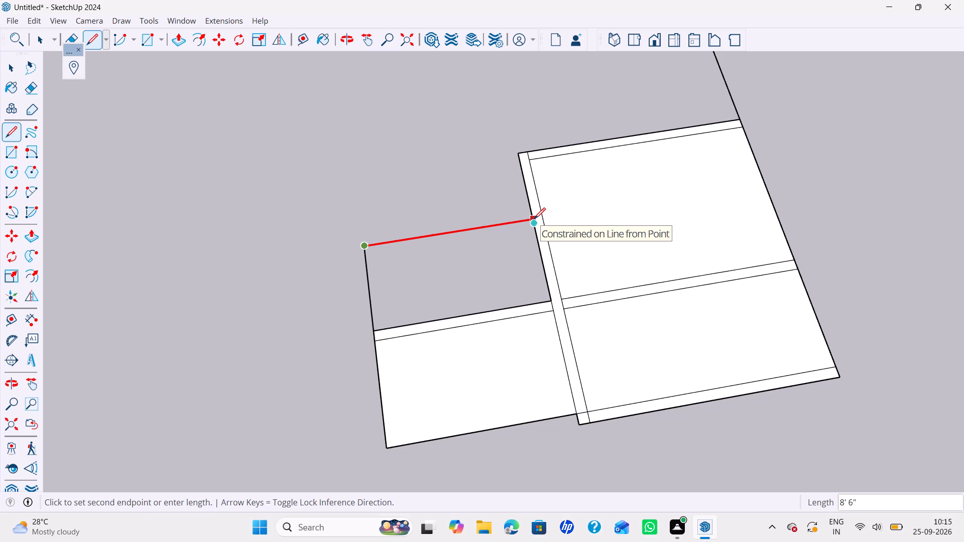
{"action": "type", "text": "5'4"}
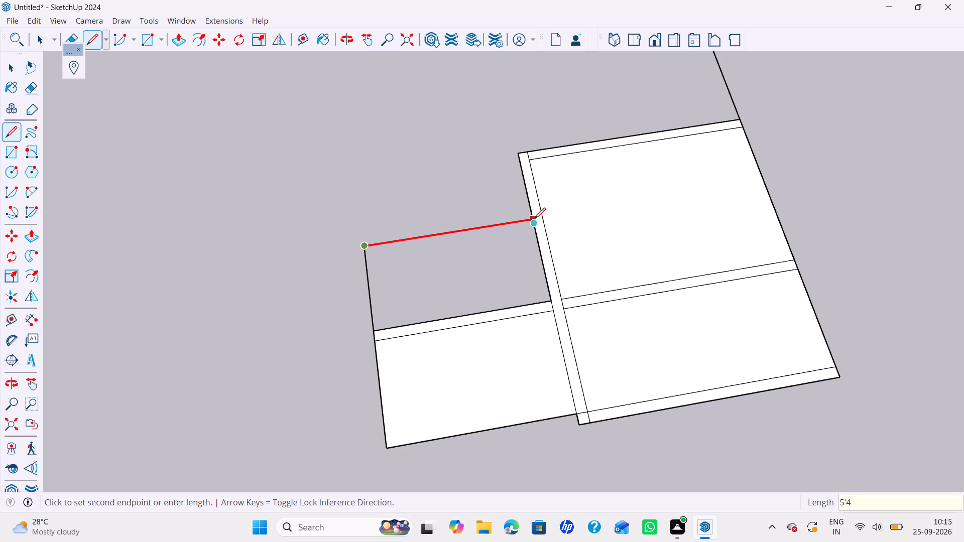
{"action": "key", "text": "apostrophe"}
{"action": "key", "text": "Return"}
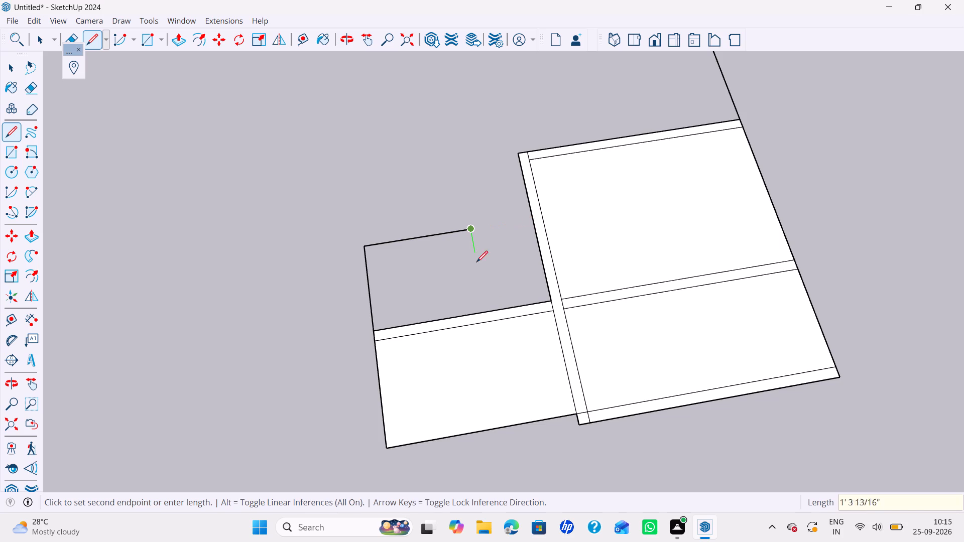
{"action": "left_click", "coordinate": [484, 305]}
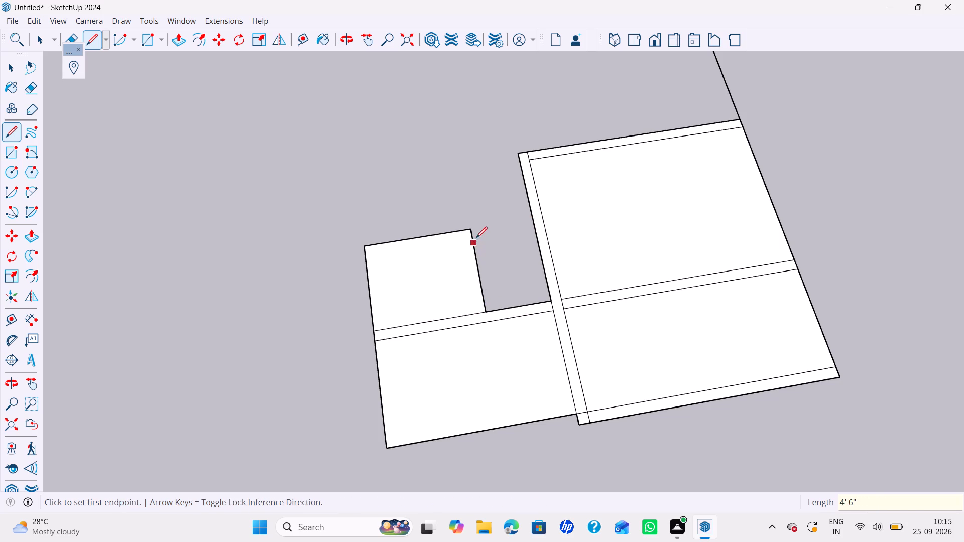
Draw a 6" wide wall strip along the small room's 4'6" side facing the 11'8" wide rooms.
{"action": "left_click", "coordinate": [472, 232]}
{"action": "type", "text": "6\""}
{"action": "key", "text": "Return"}
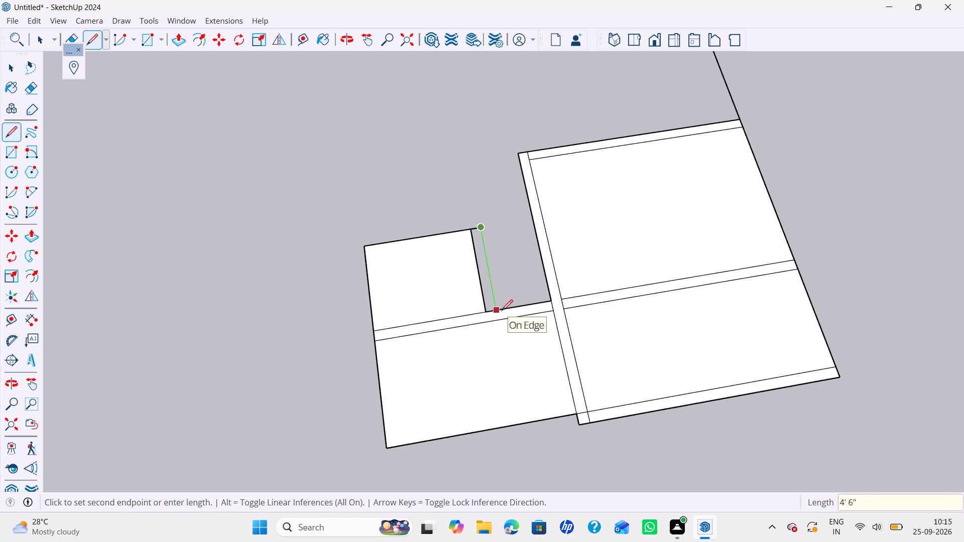
{"action": "left_click", "coordinate": [502, 311]}
Draw a 6" wide wall strip around the open outer sides of the 4'6" by 5'4" and 8'6" by 5' rooms, ending at the existing wall.
{"action": "left_click", "coordinate": [478, 226]}
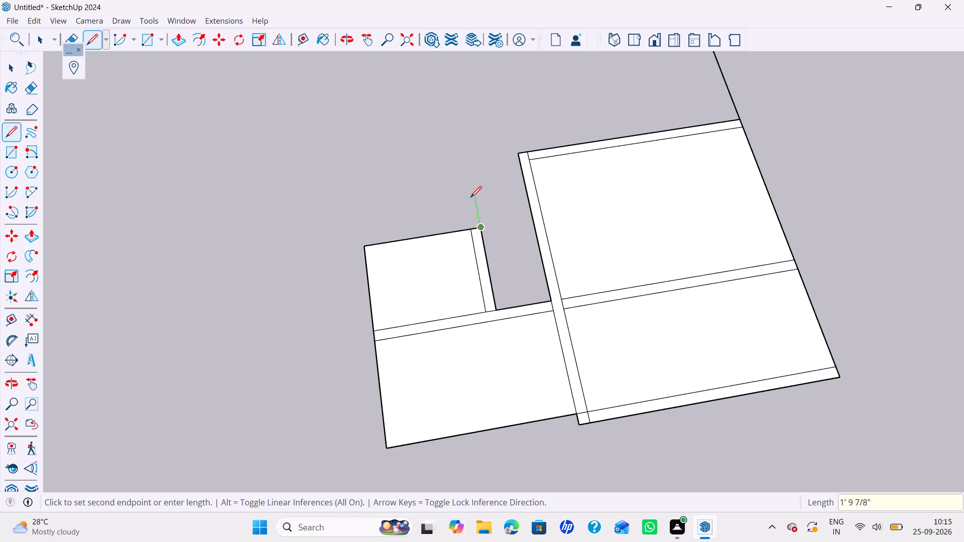
{"action": "type", "text": "6\""}
{"action": "key", "text": "Return"}
{"action": "left_click", "coordinate": [362, 232]}
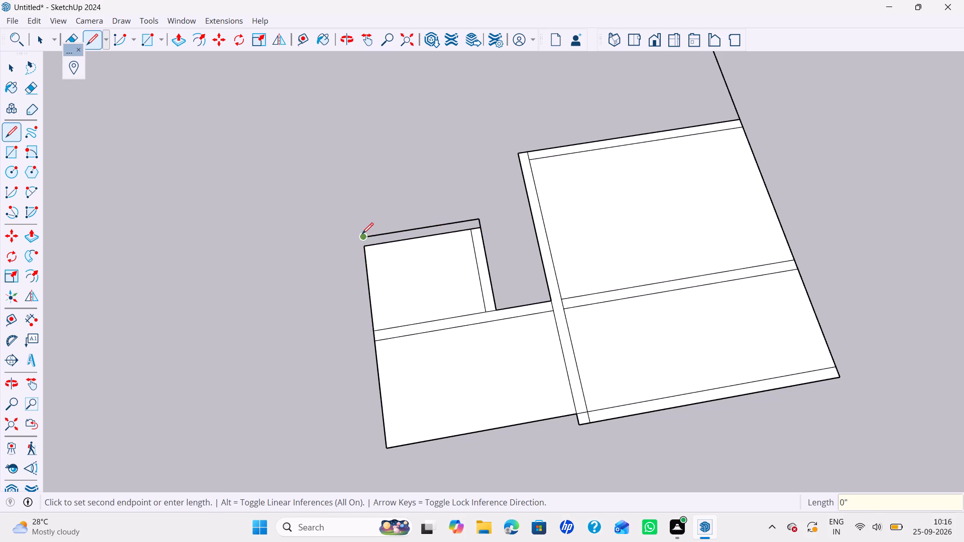
{"action": "type", "text": "6\""}
{"action": "key", "text": "Return"}
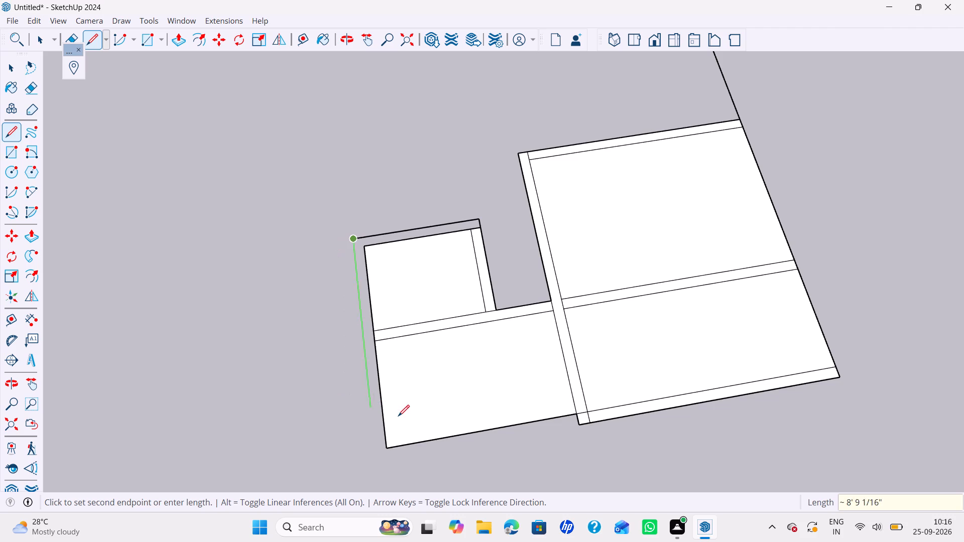
{"action": "left_click", "coordinate": [374, 451]}
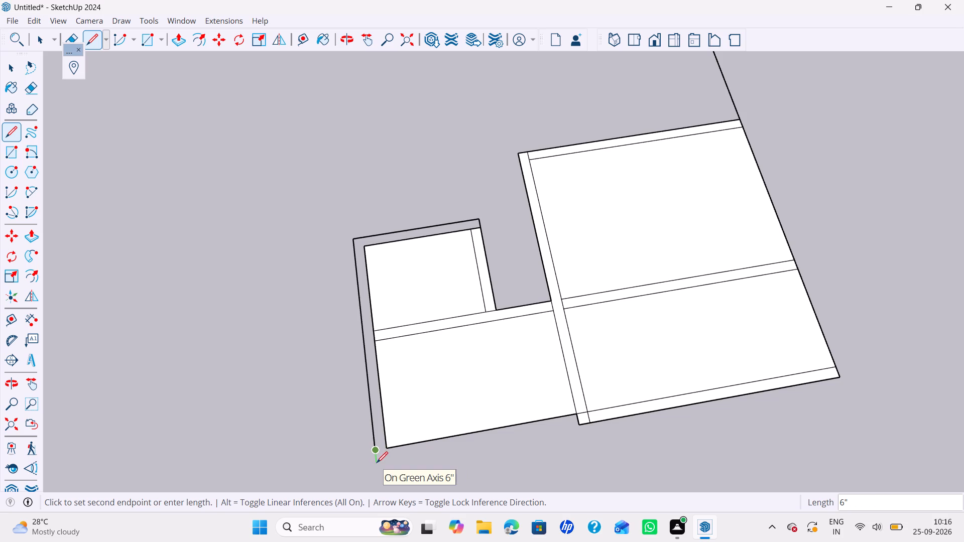
{"action": "key", "text": "6"}
{"action": "key", "text": "shift+quotedbl"}
{"action": "key", "text": "Return"}
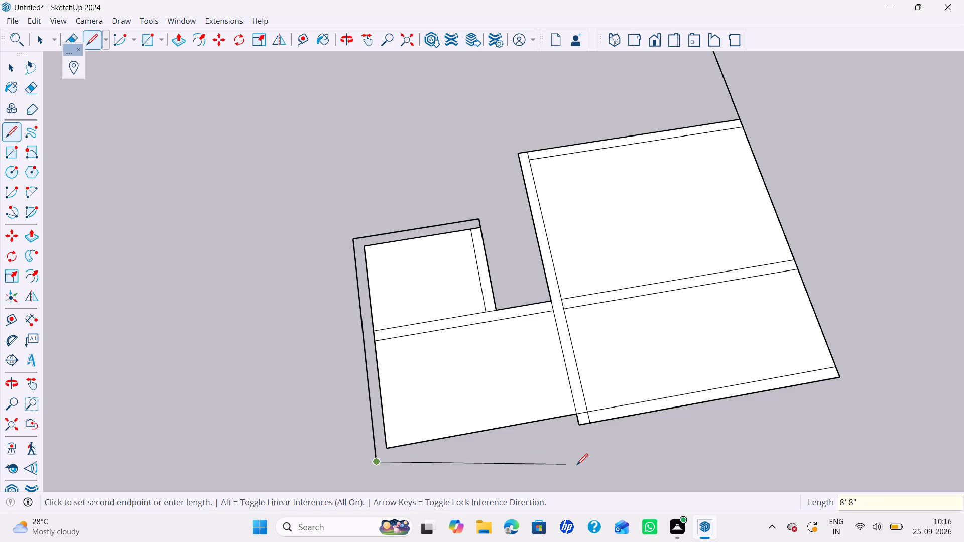
{"action": "left_click", "coordinate": [583, 426]}
{"action": "key", "text": "space"}
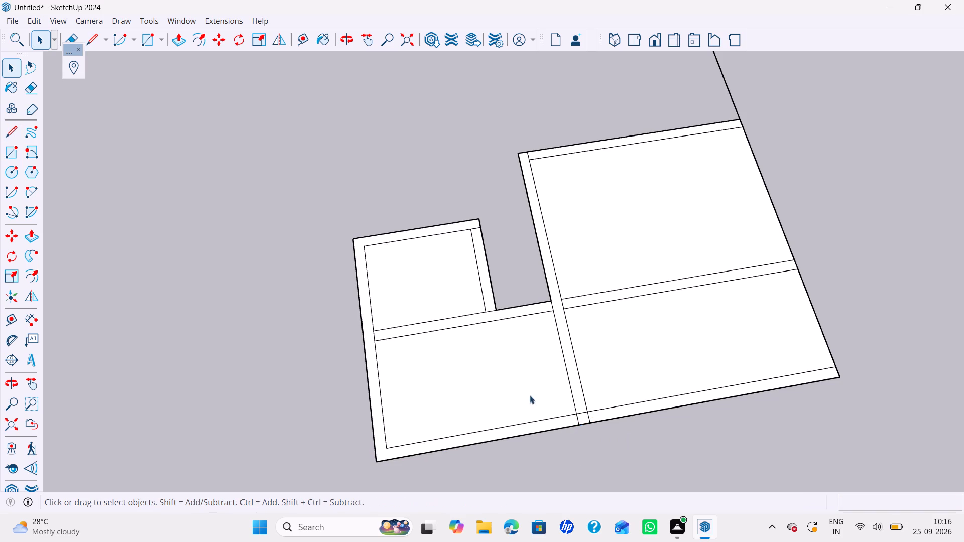
Draw a 6" line across the small room's 5'4" outer wall strip, starting at the inner corner nearest the 11'8" wide rooms.
{"action": "scroll", "coordinate": [517, 384], "scroll_direction": "down", "scroll_amount": 1}
{"action": "middle_click_drag", "start_coordinate": [511, 347], "coordinate": [475, 396], "text": "shift"}
{"action": "scroll", "coordinate": [505, 356], "scroll_direction": "down", "scroll_amount": 1, "text": "shift"}
{"action": "middle_click_drag", "start_coordinate": [467, 379], "coordinate": [451, 382]}
{"action": "middle_click", "coordinate": [439, 329]}
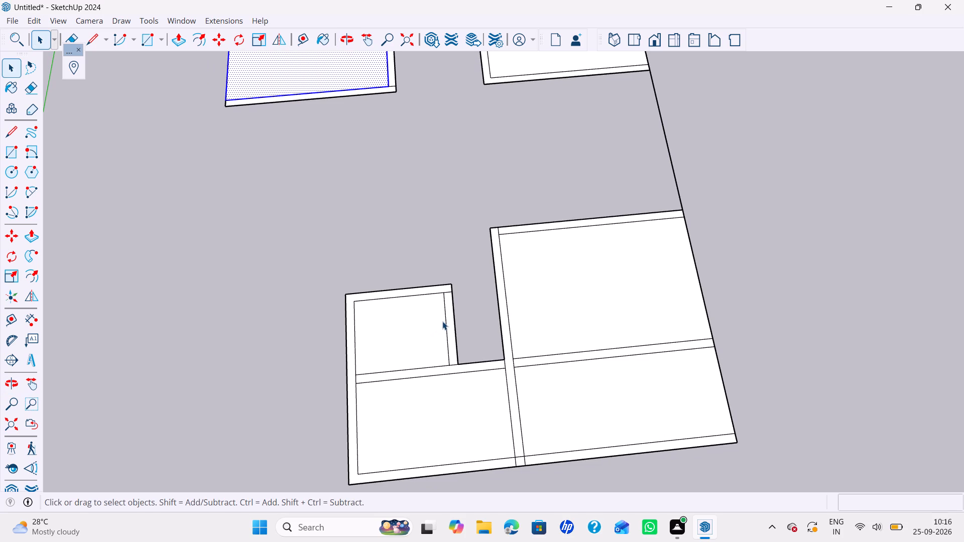
{"action": "scroll", "coordinate": [445, 321], "scroll_direction": "down", "scroll_amount": 1}
{"action": "middle_click_drag", "start_coordinate": [446, 324], "coordinate": [443, 343], "text": "shift"}
{"action": "middle_click_drag", "start_coordinate": [451, 319], "coordinate": [449, 346], "text": "shift"}
{"action": "left_click", "coordinate": [450, 323]}
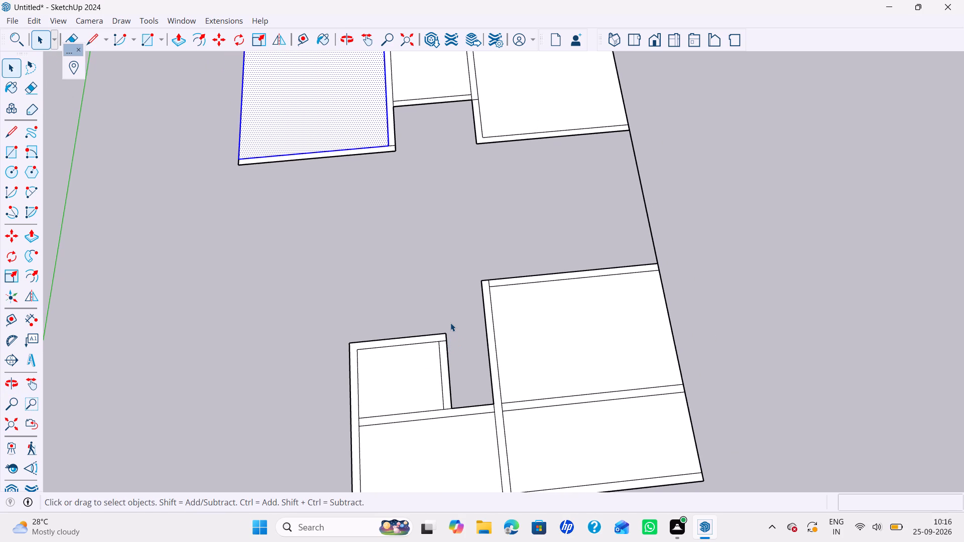
{"action": "key", "text": "l"}
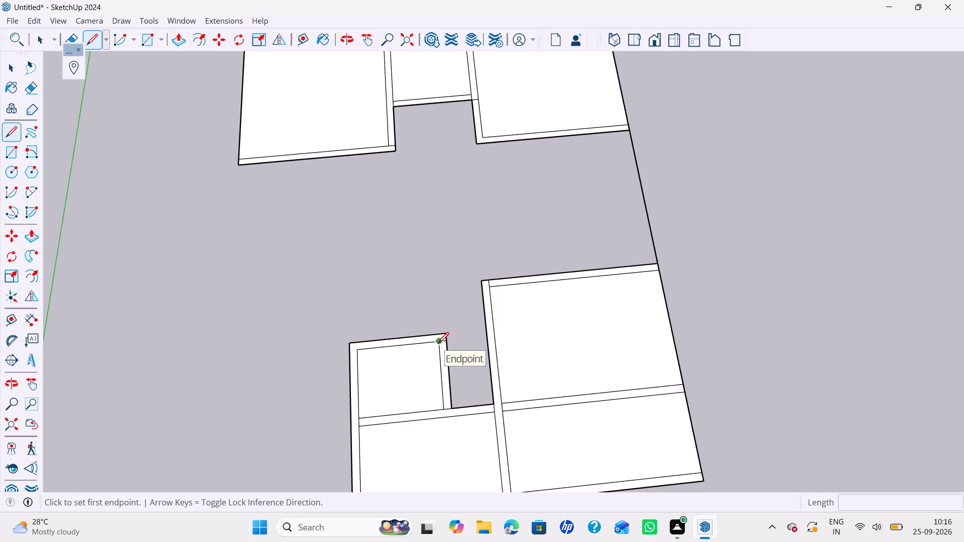
{"action": "left_click", "coordinate": [438, 343]}
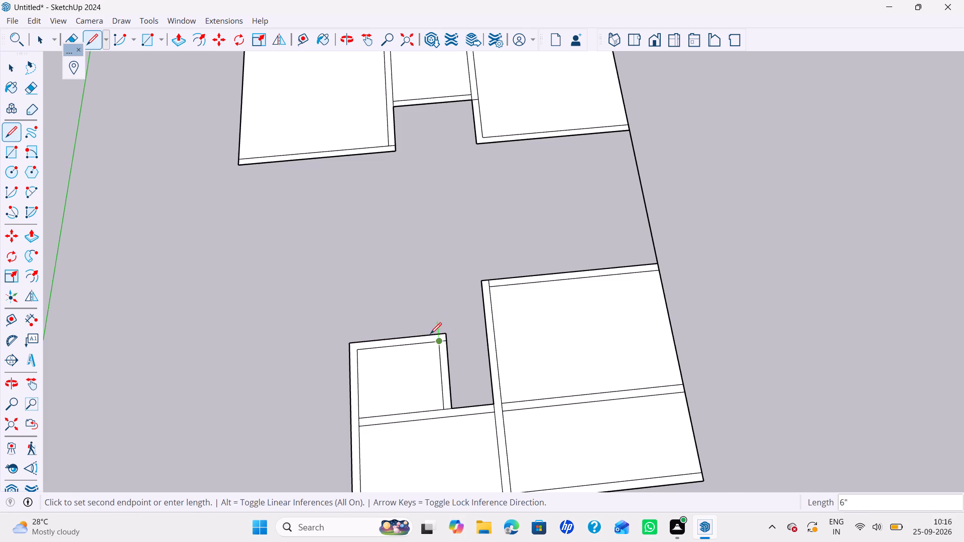
{"action": "scroll", "coordinate": [430, 341], "scroll_direction": "up", "scroll_amount": 3}
{"action": "left_click", "coordinate": [441, 331]}
Copy the line across the wall strip 9" along the strip, away from the inner corner.
{"action": "key", "text": "space"}
{"action": "left_click", "coordinate": [441, 340]}
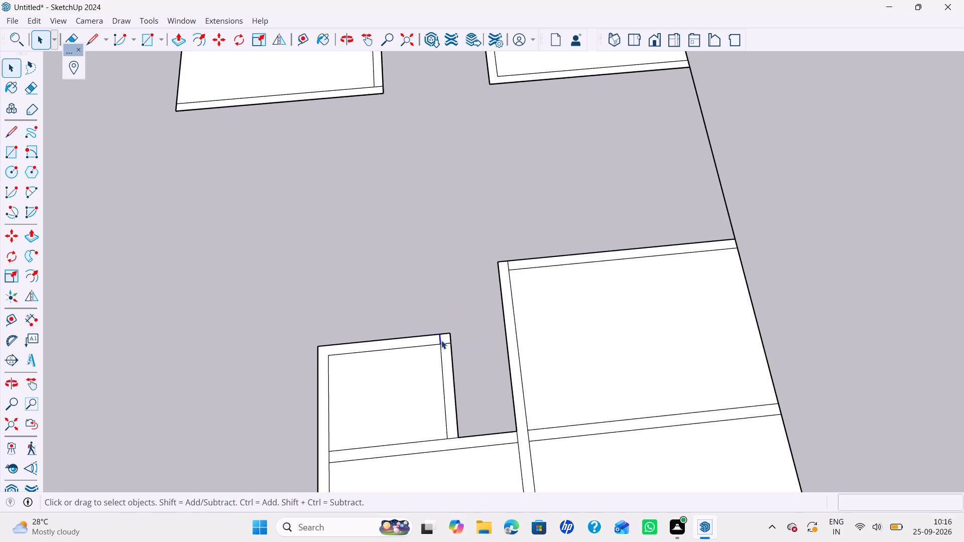
{"action": "key", "text": "m"}
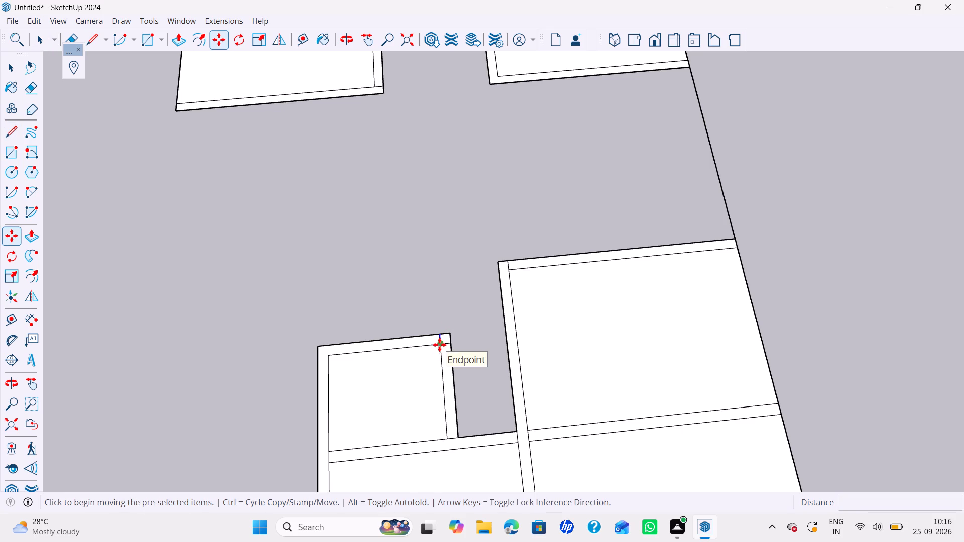
{"action": "left_click", "coordinate": [440, 344]}
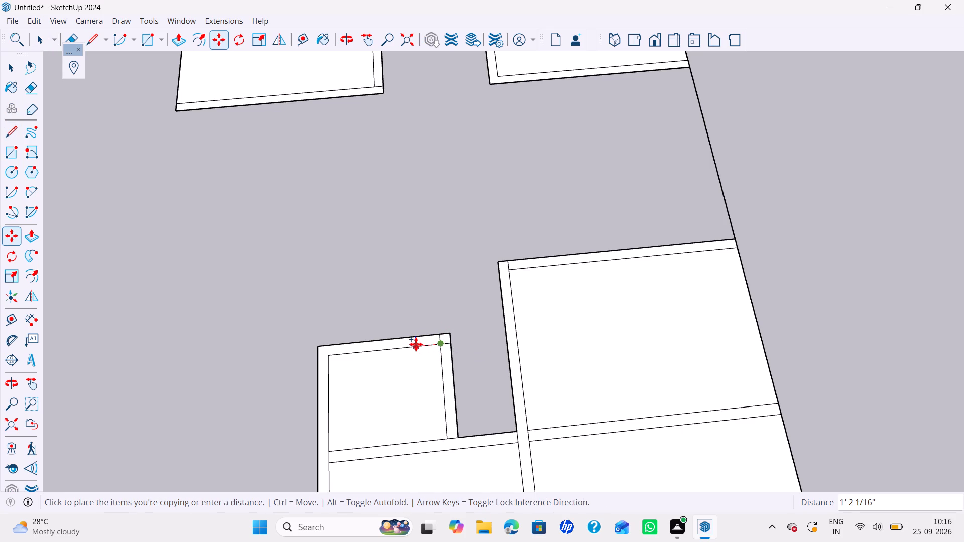
{"action": "key", "text": "1"}
{"action": "key", "text": "apostrophe"}
{"action": "key", "text": "BackSpace"}
{"action": "key", "text": "BackSpace"}
{"action": "type", "text": "9\""}
{"action": "key", "text": "Return"}
{"action": "key", "text": "space"}
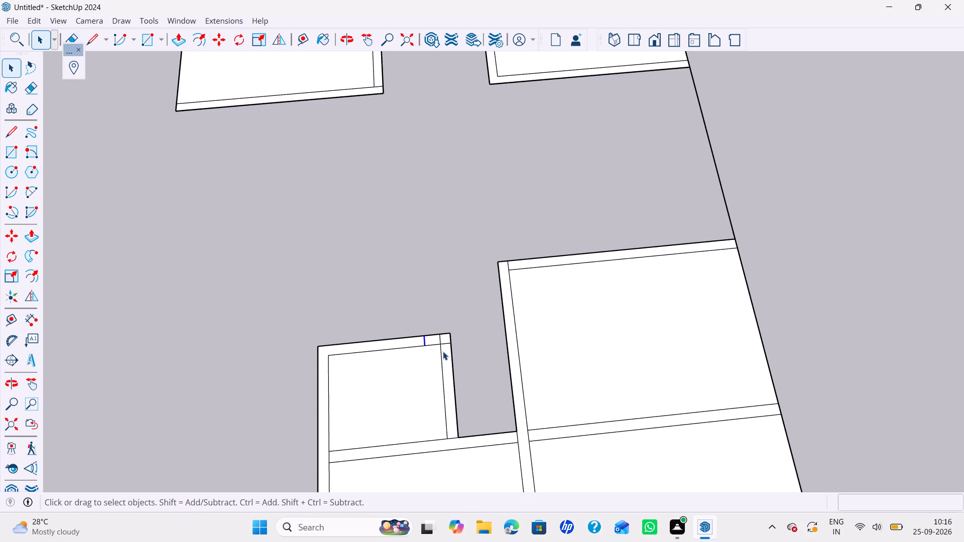
Erase the original cross line at the small room's inner corner, keeping the room and wall edges.
{"action": "key", "text": "e"}
{"action": "left_click", "coordinate": [441, 343]}
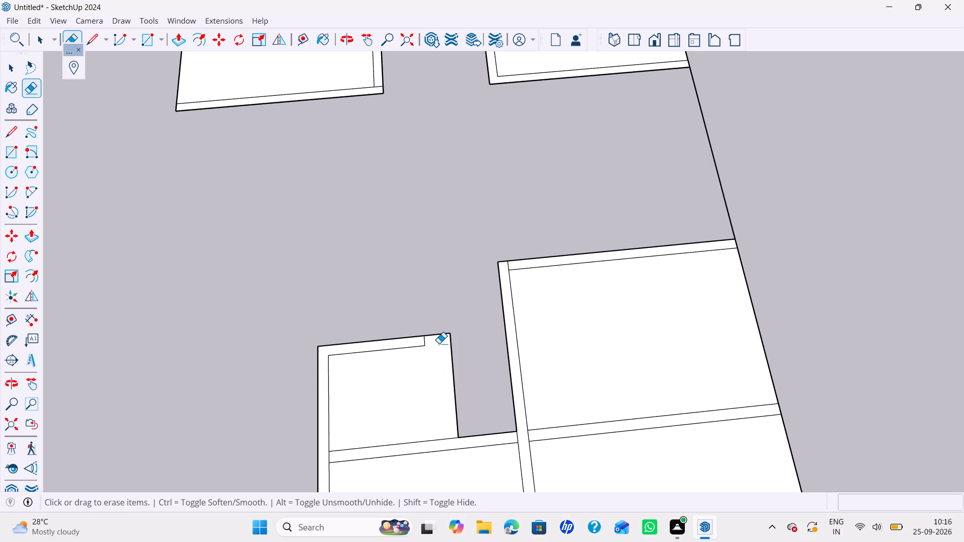
{"action": "key", "text": "ctrl+z"}
{"action": "left_click", "coordinate": [440, 340]}
{"action": "key", "text": "space"}
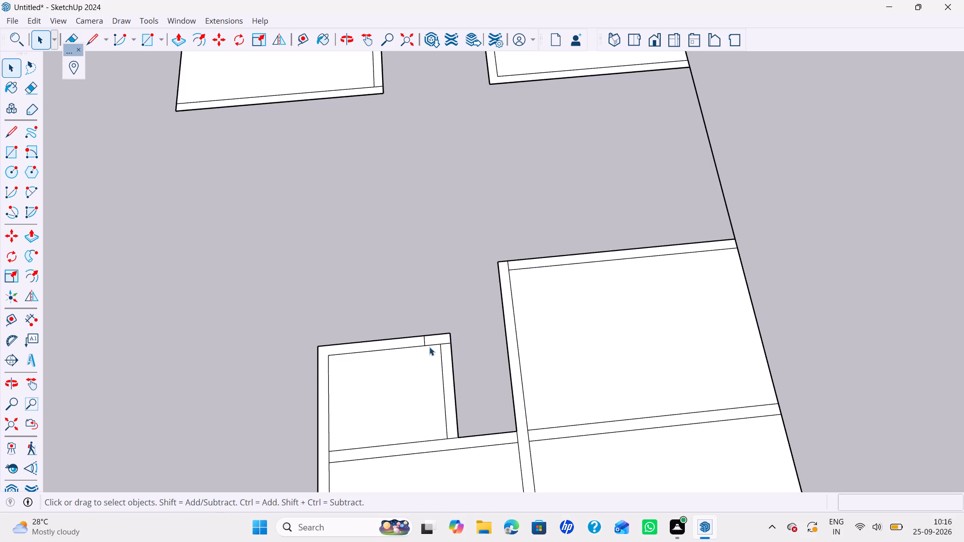
Copy the remaining cross line 3' further along the wall strip to mark the opening's other side.
{"action": "left_click", "coordinate": [424, 342]}
{"action": "key", "text": "m"}
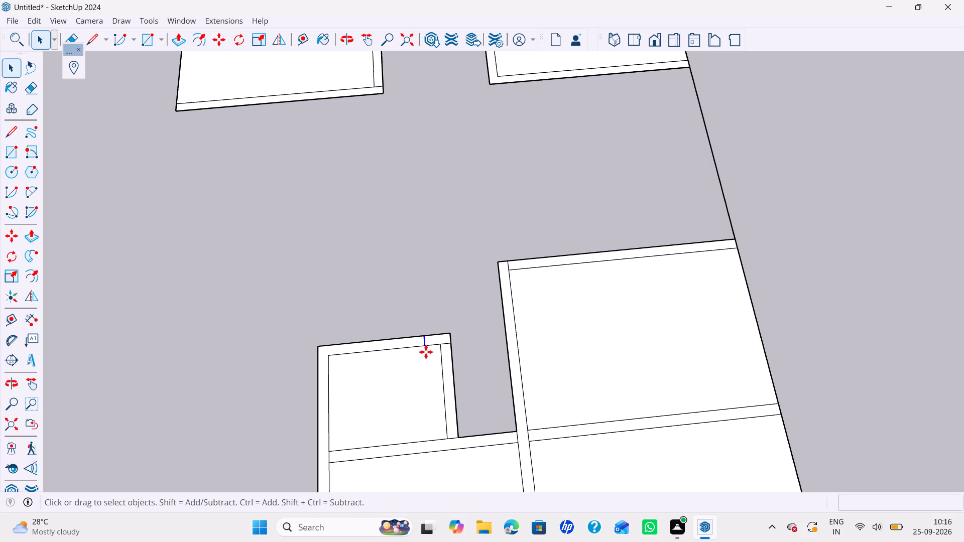
{"action": "left_click", "coordinate": [423, 346], "text": "ctrl"}
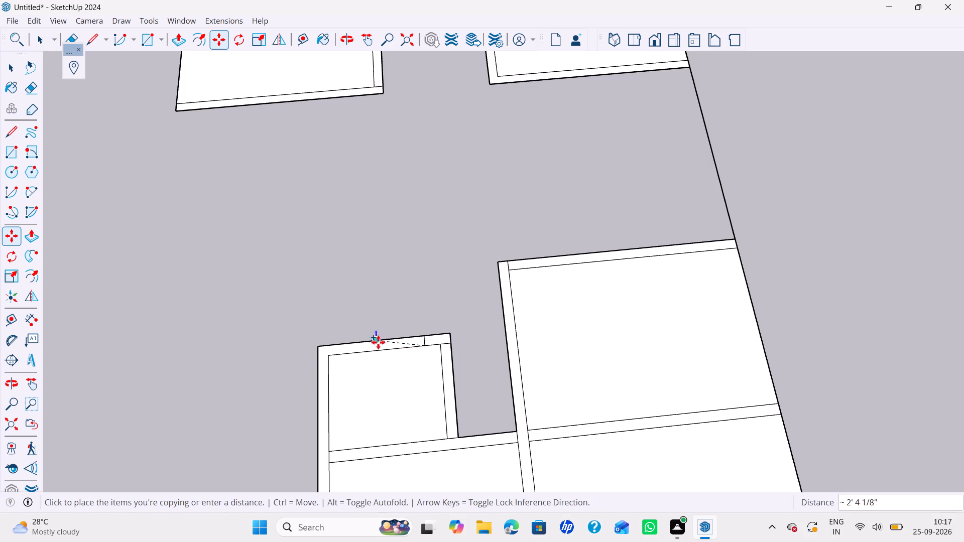
{"action": "type", "text": "3'"}
{"action": "key", "text": "Return"}
{"action": "key", "text": "space"}
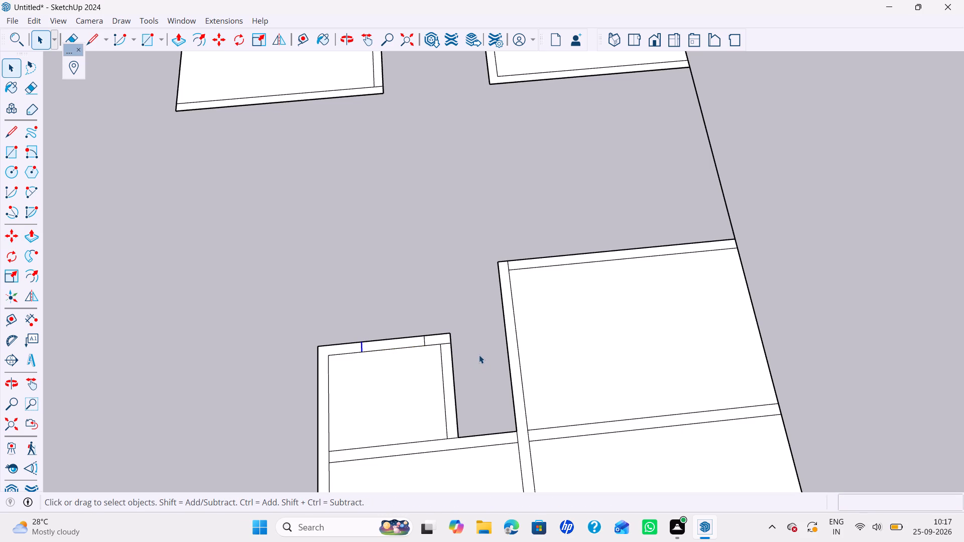
Draw a 6" wide, 3'11" long wall stub extending the 11'8" wide room's end wall along the red axis, aligned with the opening's near side.
{"action": "scroll", "coordinate": [479, 354], "scroll_direction": "down", "scroll_amount": 1}
{"action": "middle_click_drag", "start_coordinate": [437, 354], "coordinate": [382, 332], "text": "shift"}
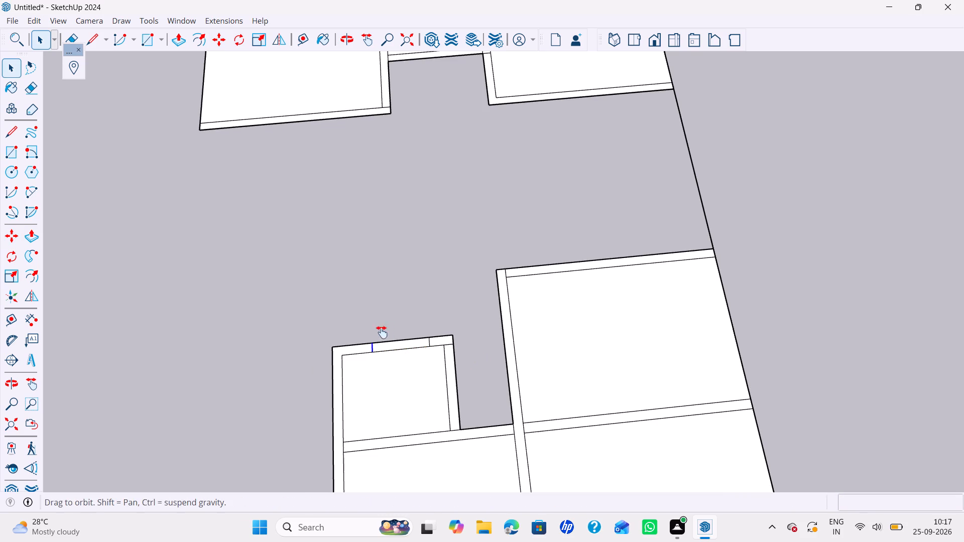
{"action": "middle_click_drag", "start_coordinate": [382, 332], "coordinate": [379, 332], "text": "shift"}
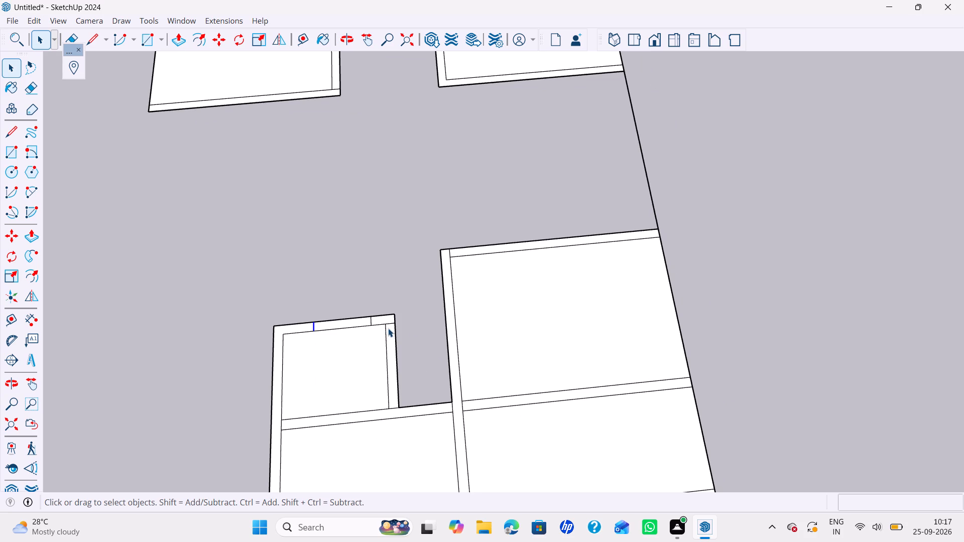
{"action": "scroll", "coordinate": [396, 337], "scroll_direction": "down", "scroll_amount": 2}
{"action": "middle_click_drag", "start_coordinate": [400, 343], "coordinate": [402, 342]}
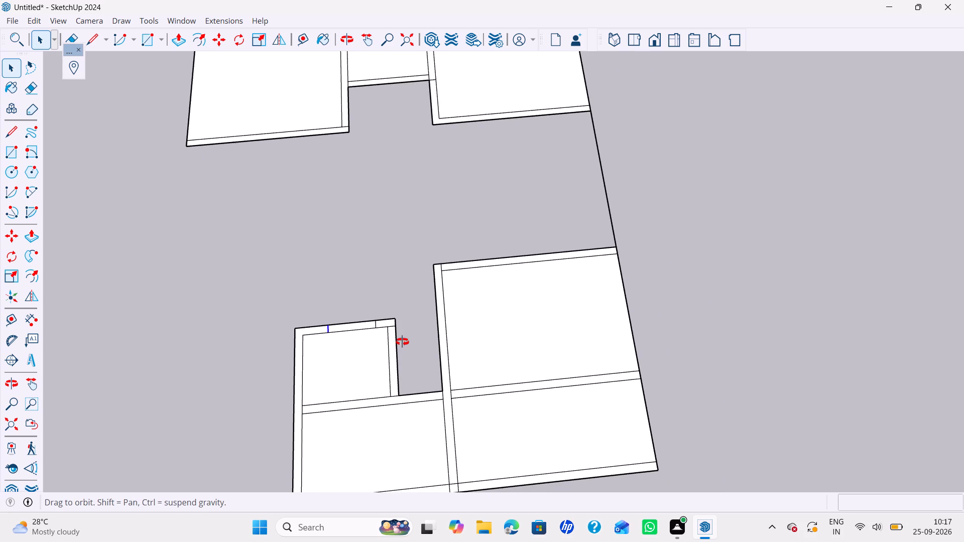
{"action": "middle_click_drag", "start_coordinate": [402, 342], "coordinate": [405, 319]}
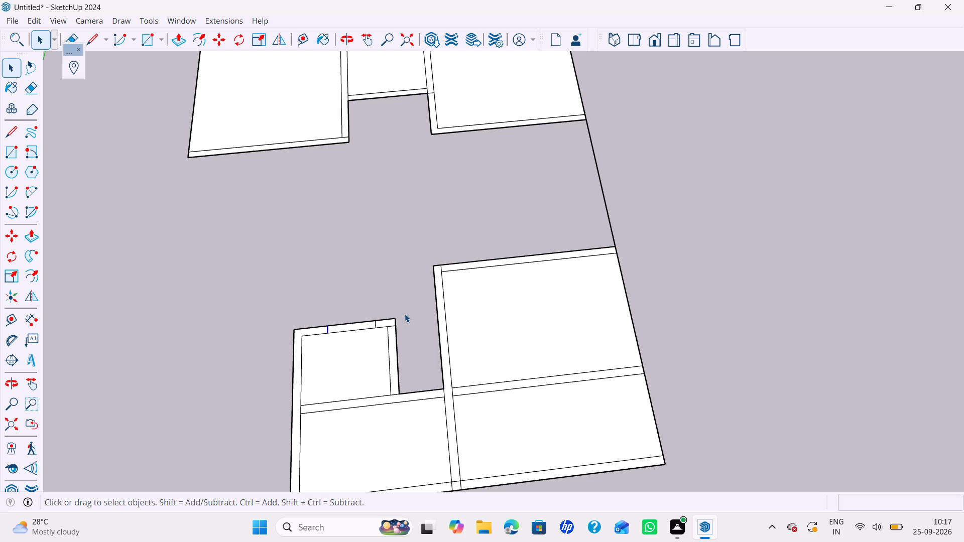
{"action": "key", "text": "l"}
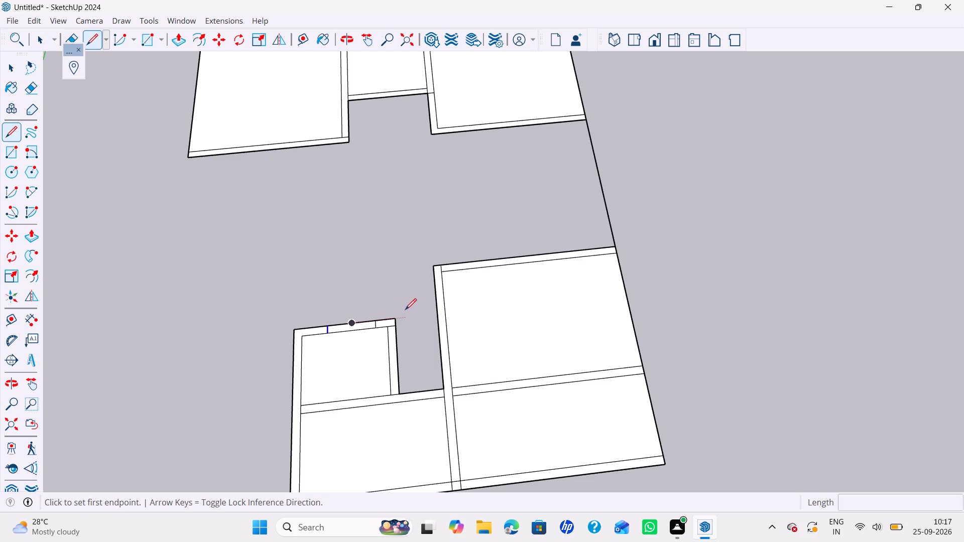
{"action": "key", "text": "Return"}
{"action": "left_click", "coordinate": [436, 265]}
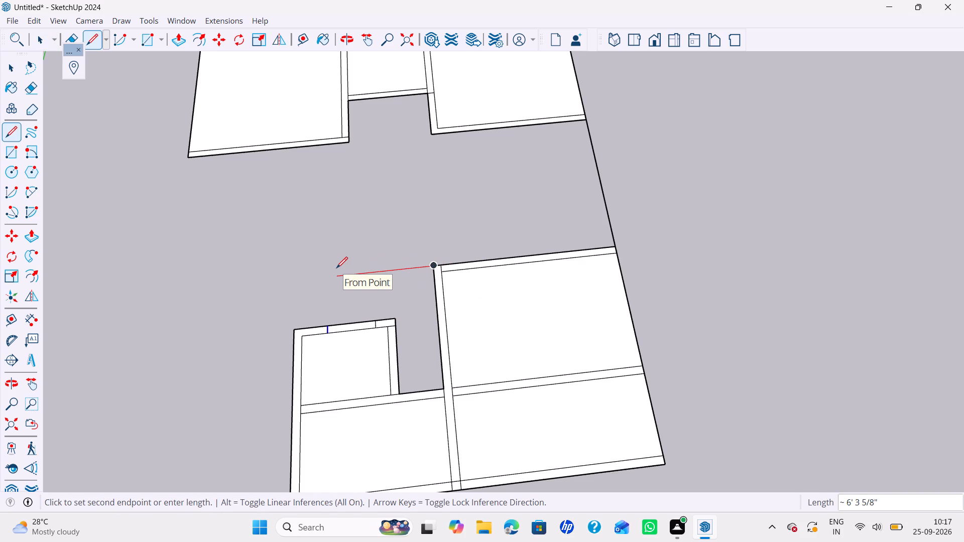
{"action": "key", "text": "Right"}
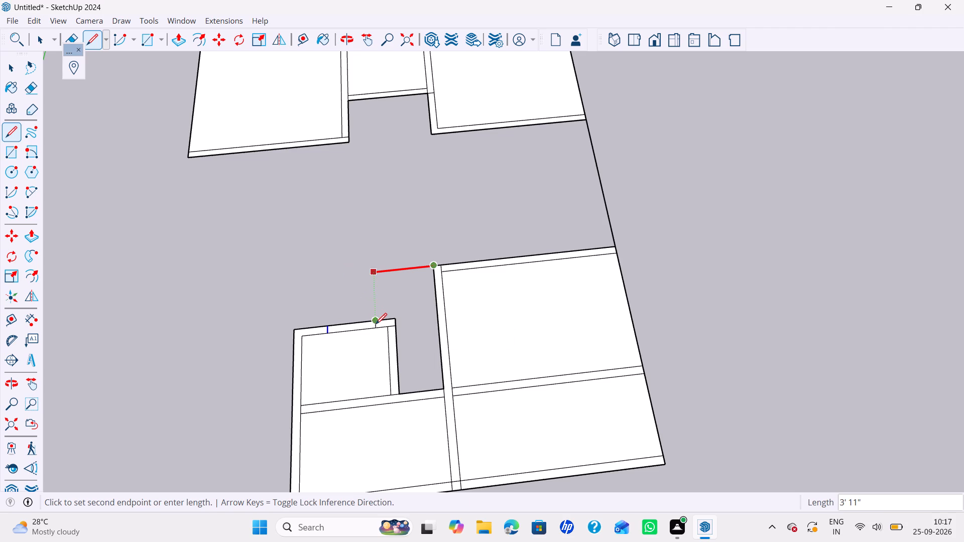
{"action": "left_click", "coordinate": [376, 324]}
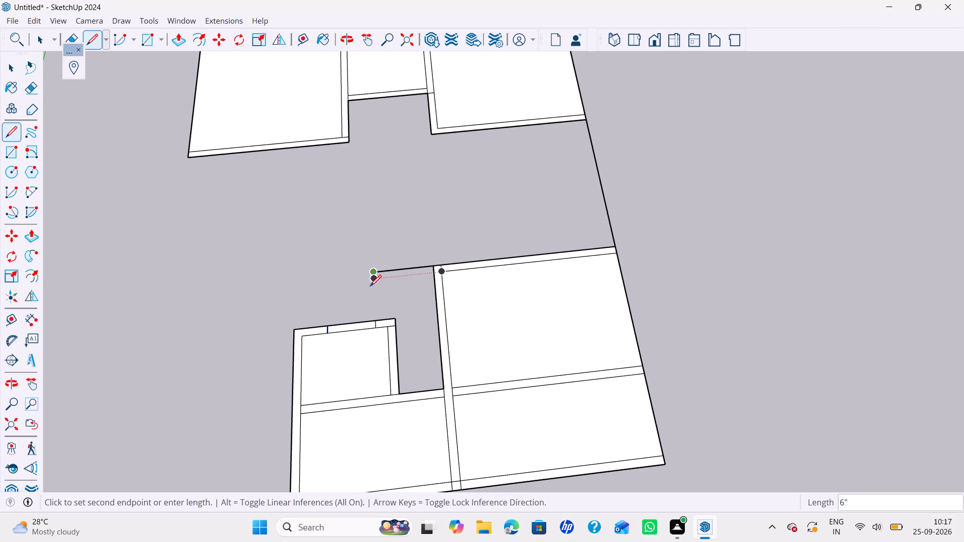
{"action": "key", "text": "6"}
{"action": "key", "text": "shift+quotedbl"}
{"action": "key", "text": "Return"}
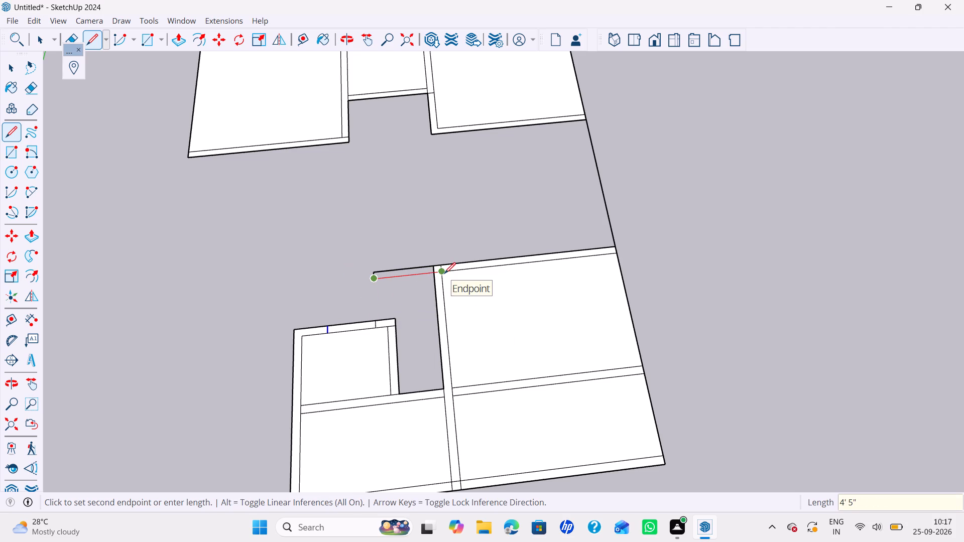
{"action": "left_click", "coordinate": [444, 274]}
{"action": "key", "text": "space"}
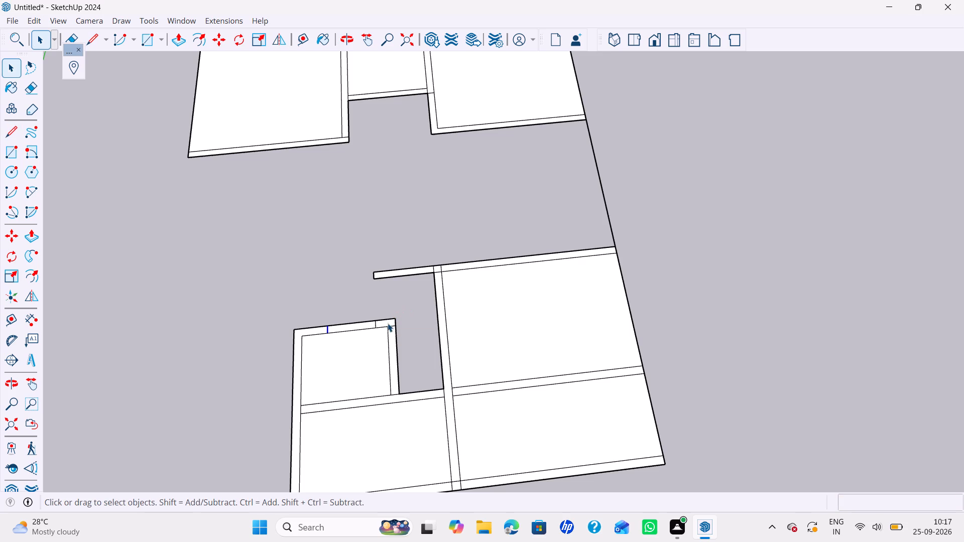
{"action": "key", "text": "w"}
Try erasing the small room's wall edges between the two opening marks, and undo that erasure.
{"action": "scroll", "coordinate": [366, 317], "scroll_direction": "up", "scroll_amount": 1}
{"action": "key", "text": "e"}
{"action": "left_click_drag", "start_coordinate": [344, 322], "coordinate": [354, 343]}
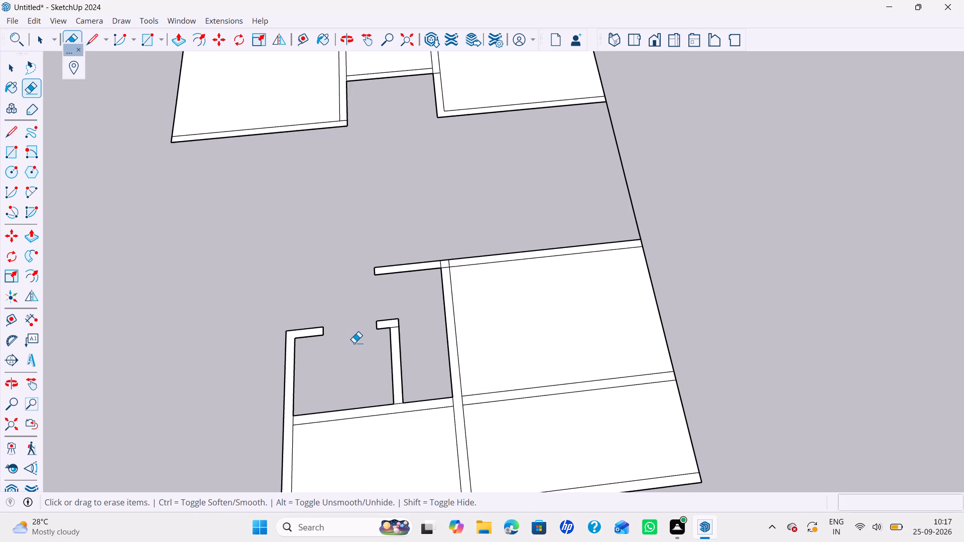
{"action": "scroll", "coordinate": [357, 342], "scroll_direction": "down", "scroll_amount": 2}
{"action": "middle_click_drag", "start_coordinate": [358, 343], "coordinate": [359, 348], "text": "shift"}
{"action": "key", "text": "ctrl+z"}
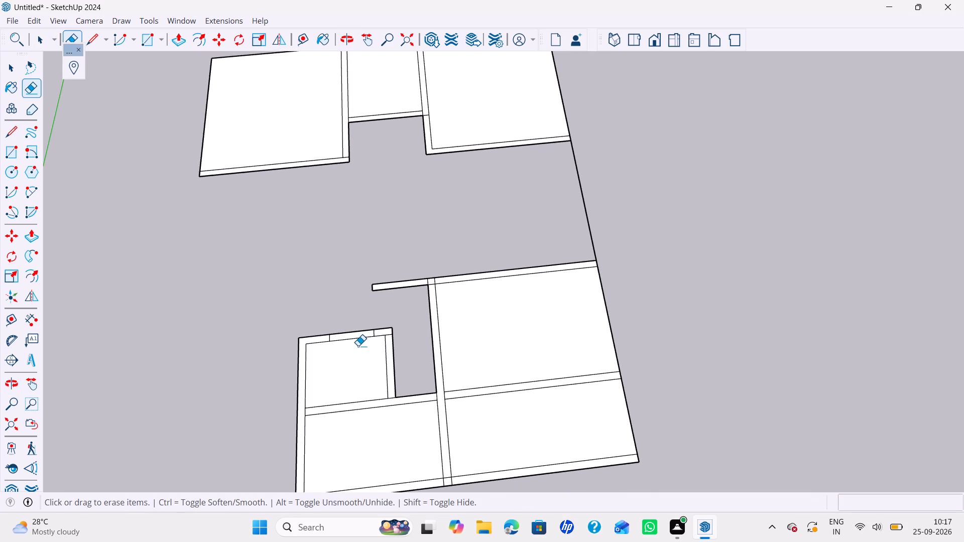
Draw a 6" line across the 11'8" wide room's side wall strip where it meets the lower cross wall.
{"action": "middle_click_drag", "start_coordinate": [352, 362], "coordinate": [333, 399], "text": "shift"}
{"action": "key", "text": "space"}
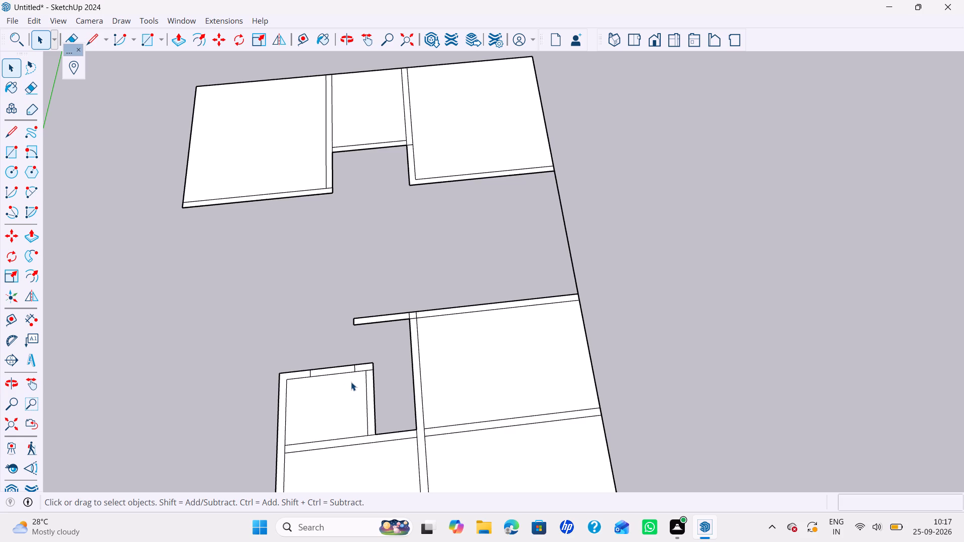
{"action": "key", "text": "e"}
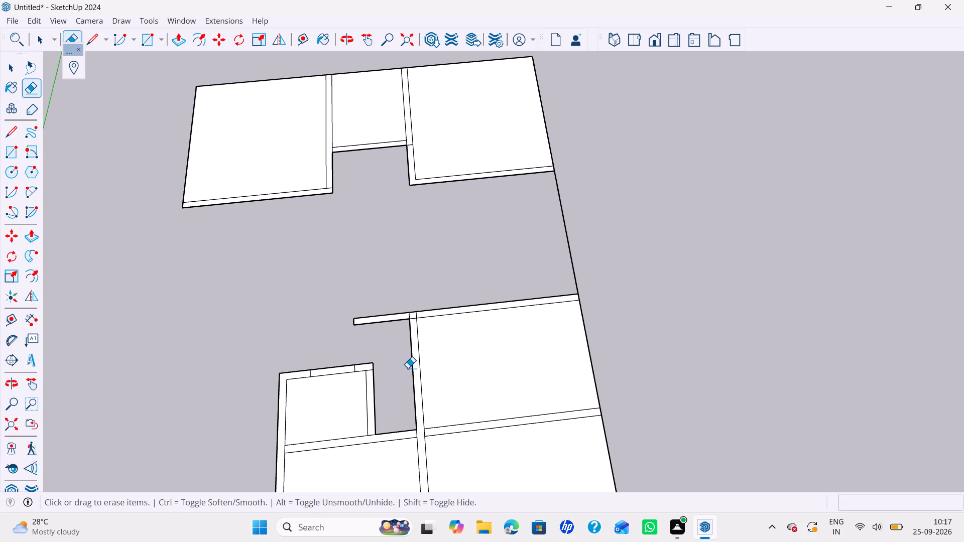
{"action": "key", "text": "l"}
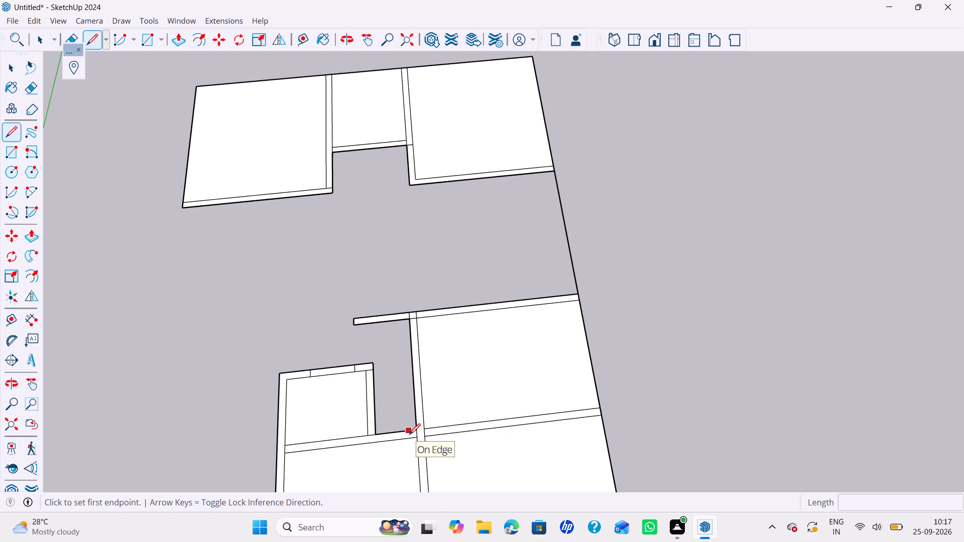
{"action": "left_click", "coordinate": [419, 429]}
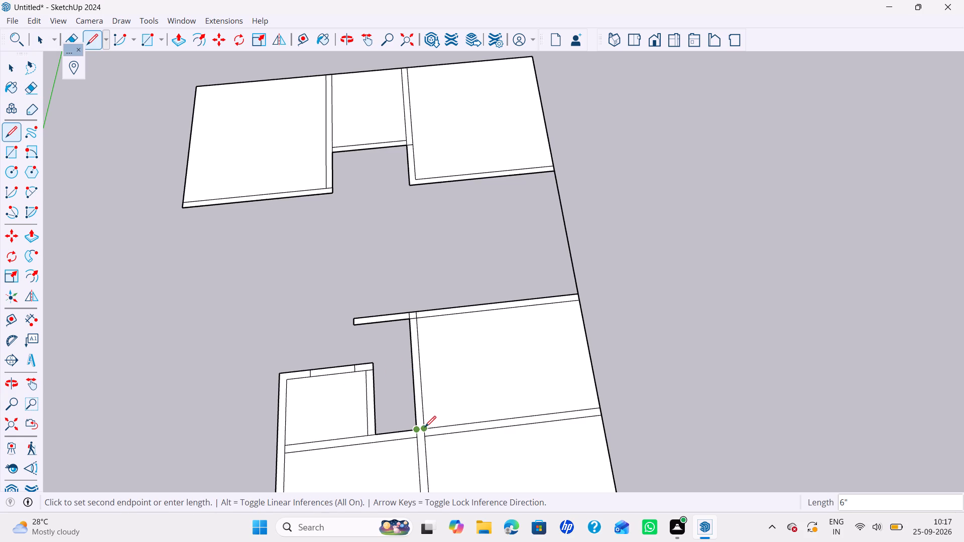
{"action": "left_click", "coordinate": [425, 427]}
Erase that side wall's inner line and the short leftover cross lines where the wall stub joins the end wall.
{"action": "key", "text": "space"}
{"action": "key", "text": "e"}
{"action": "left_click", "coordinate": [422, 403]}
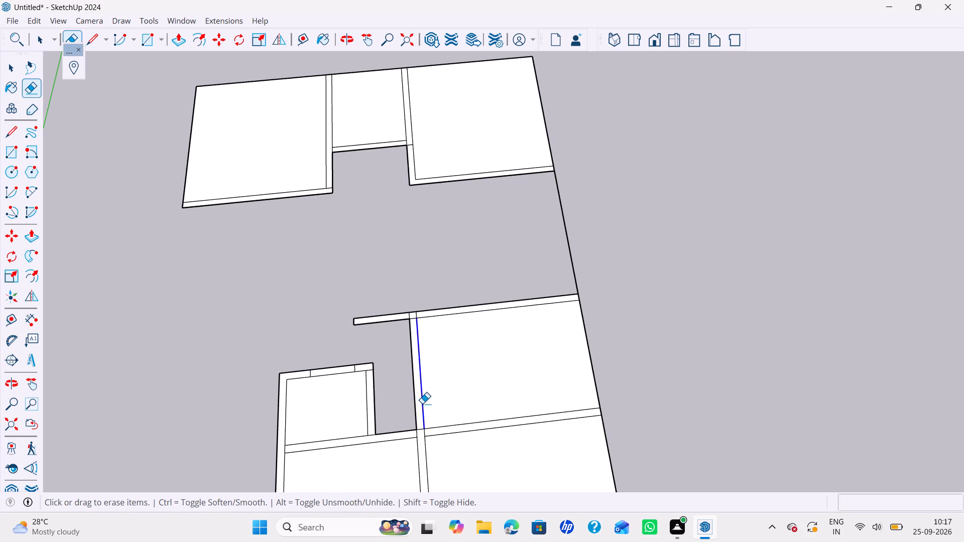
{"action": "scroll", "coordinate": [421, 328], "scroll_direction": "up", "scroll_amount": 4}
{"action": "left_click", "coordinate": [415, 310]}
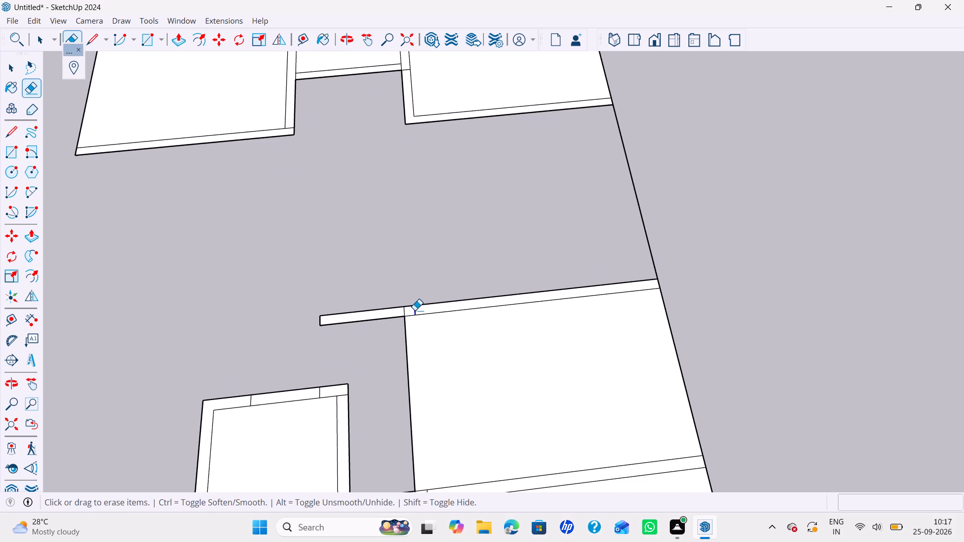
{"action": "left_click_drag", "start_coordinate": [401, 311], "coordinate": [409, 312]}
{"action": "key", "text": "space"}
Extend the small room's outer side wall along the green axis as a 6" wide strip, ending 4' from the inner corner, level with the stub's outer edge.
{"action": "scroll", "coordinate": [363, 350], "scroll_direction": "down", "scroll_amount": 4}
{"action": "middle_click_drag", "start_coordinate": [360, 361], "coordinate": [405, 361]}
{"action": "key", "text": "l"}
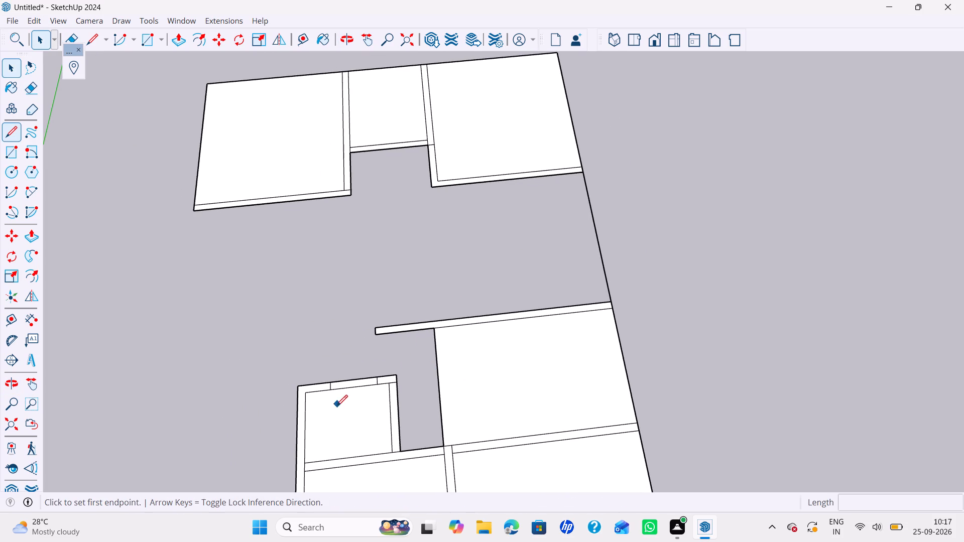
{"action": "key", "text": "Return"}
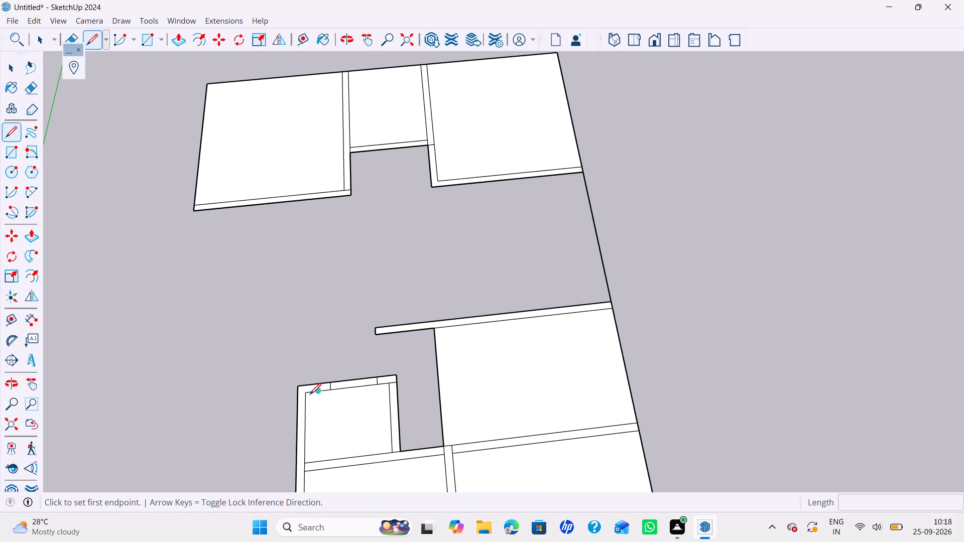
{"action": "left_click", "coordinate": [306, 394]}
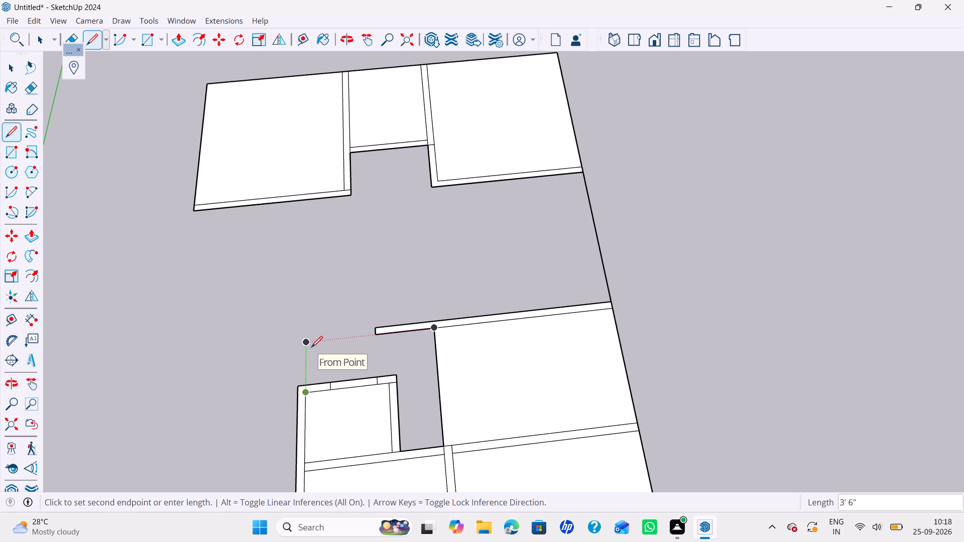
{"action": "key", "text": "Left"}
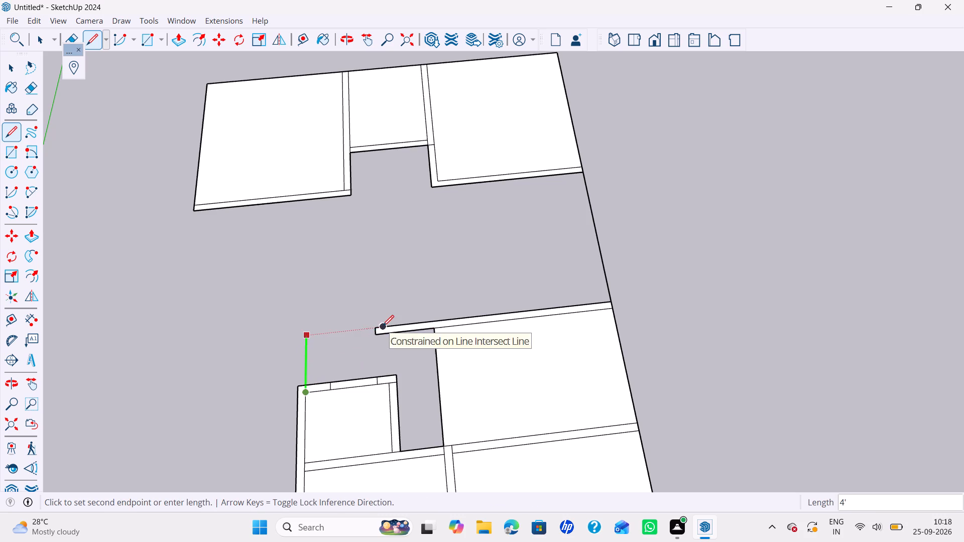
{"action": "left_click", "coordinate": [376, 327]}
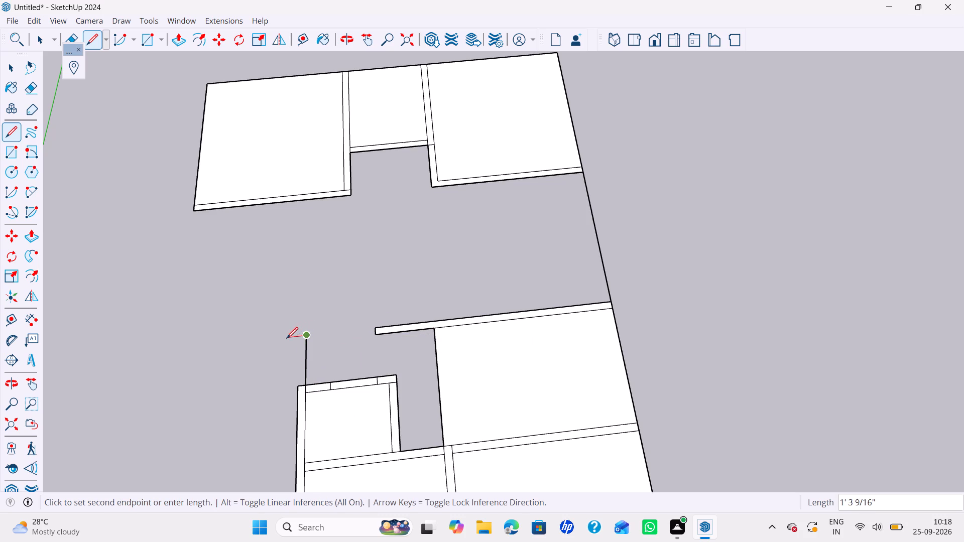
{"action": "type", "text": "6\""}
{"action": "key", "text": "Return"}
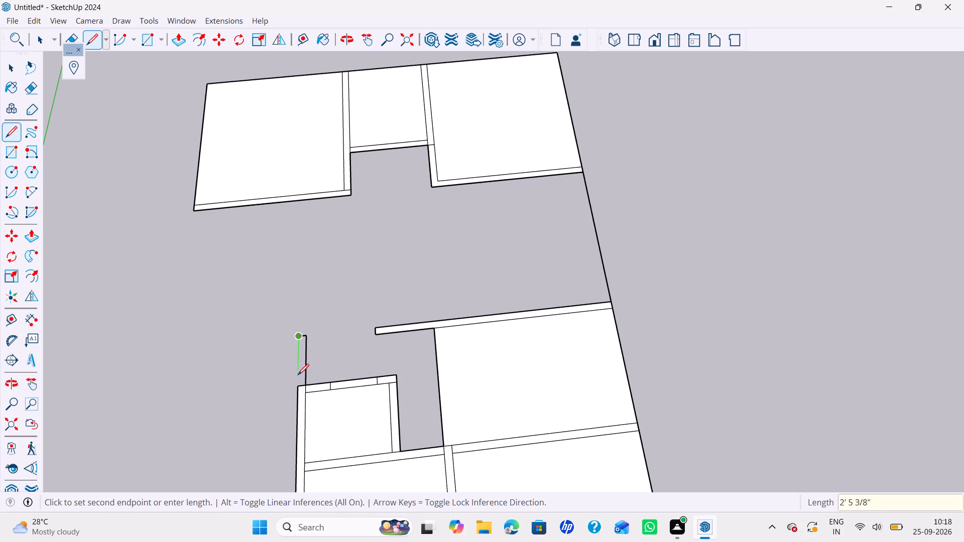
{"action": "left_click", "coordinate": [299, 386]}
Erase the leftover line where the new wall extension meets the small room's corner.
{"action": "key", "text": "space"}
{"action": "type", "text": "e"}
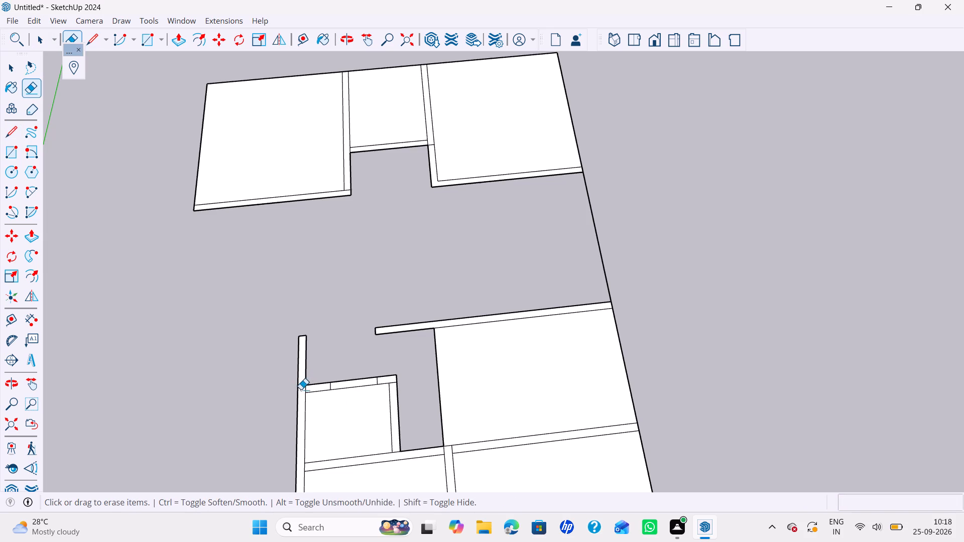
{"action": "scroll", "coordinate": [301, 389], "scroll_direction": "up", "scroll_amount": 4}
{"action": "left_click_drag", "start_coordinate": [302, 381], "coordinate": [302, 390]}
{"action": "scroll", "coordinate": [330, 355], "scroll_direction": "down", "scroll_amount": 4}
Draw a 4'7" line joining the wall extension's inner end corner to the wall stub's outer end corner.
{"action": "middle_click_drag", "start_coordinate": [332, 354], "coordinate": [277, 369], "text": "shift"}
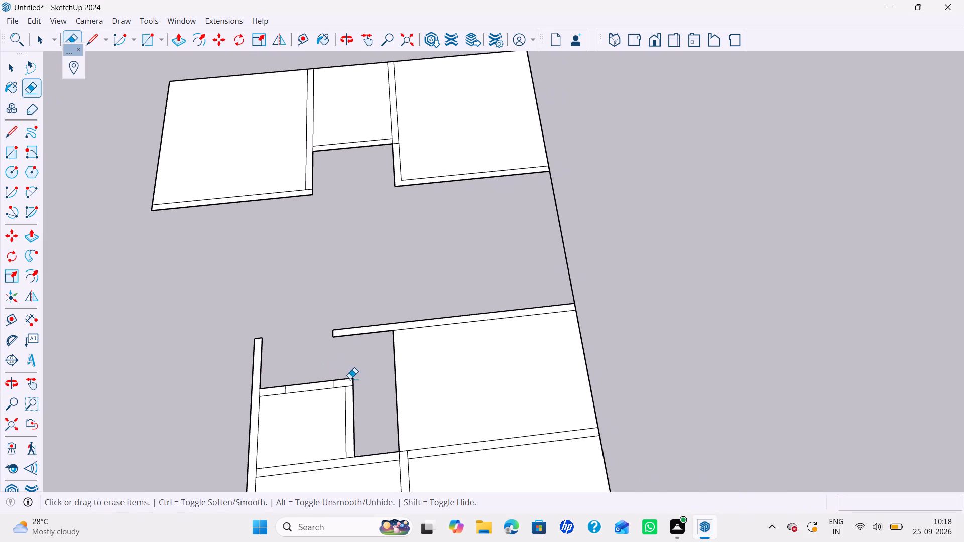
{"action": "key", "text": "space"}
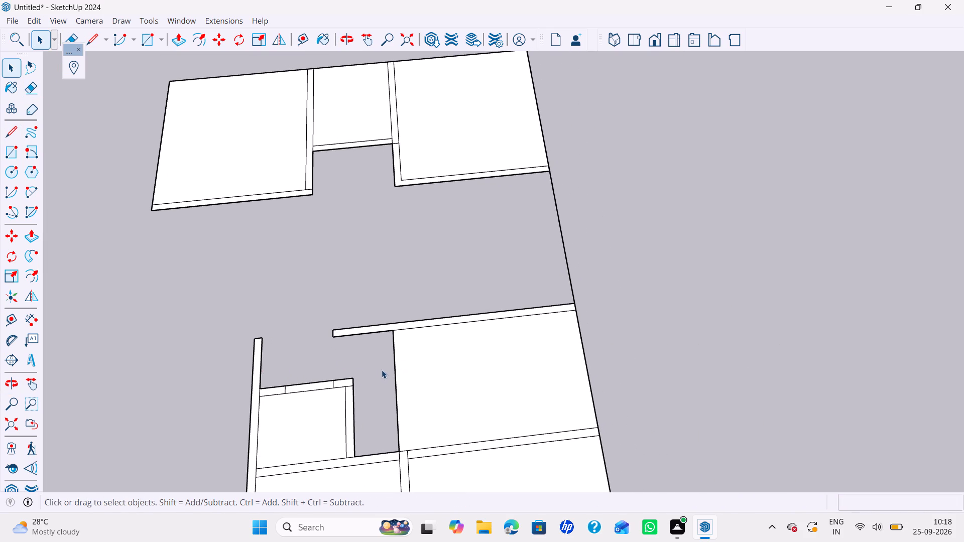
{"action": "key", "text": "l"}
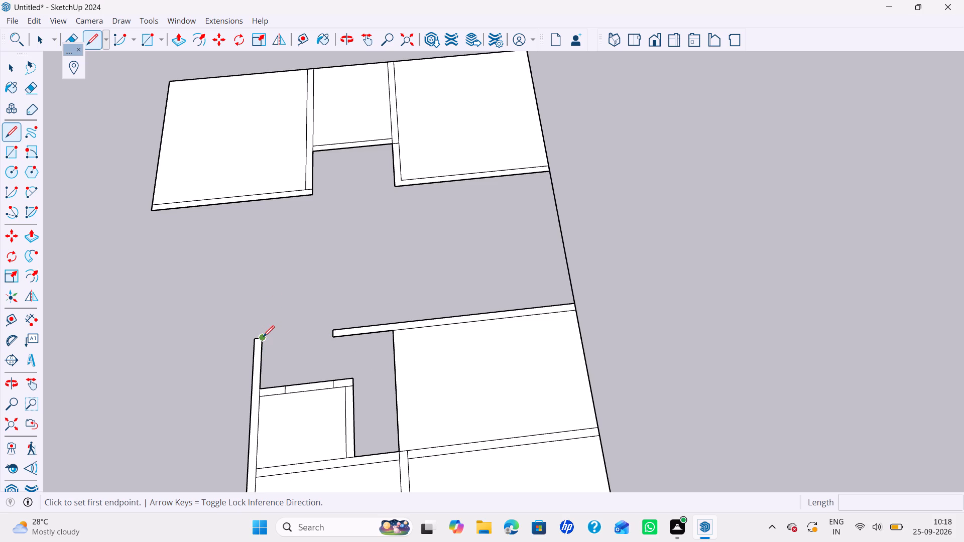
{"action": "left_click", "coordinate": [263, 337]}
{"action": "left_click", "coordinate": [337, 329]}
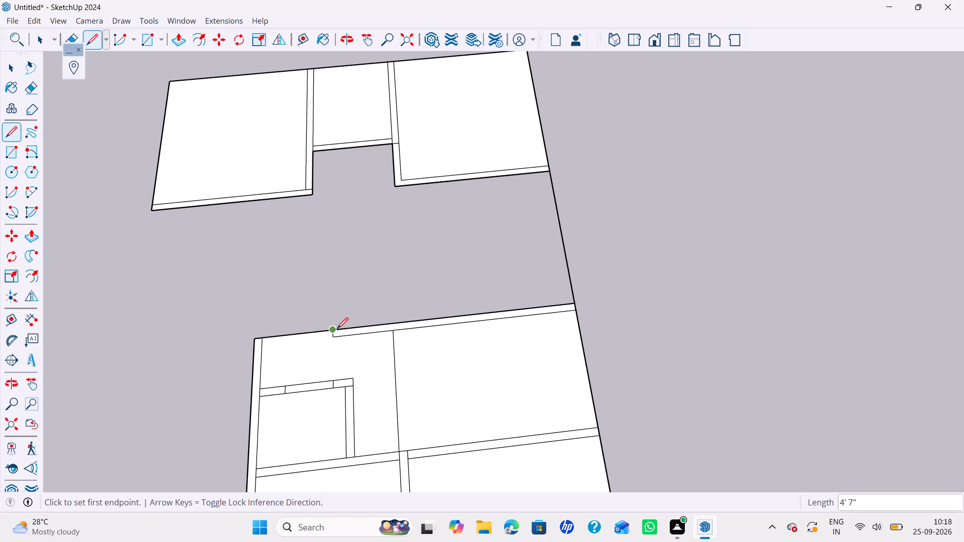
Erase the remaining side wall line between the passage beside the small room and the 11'8" wide room.
{"action": "key", "text": "space"}
{"action": "key", "text": "e"}
{"action": "left_click_drag", "start_coordinate": [380, 355], "coordinate": [405, 362]}
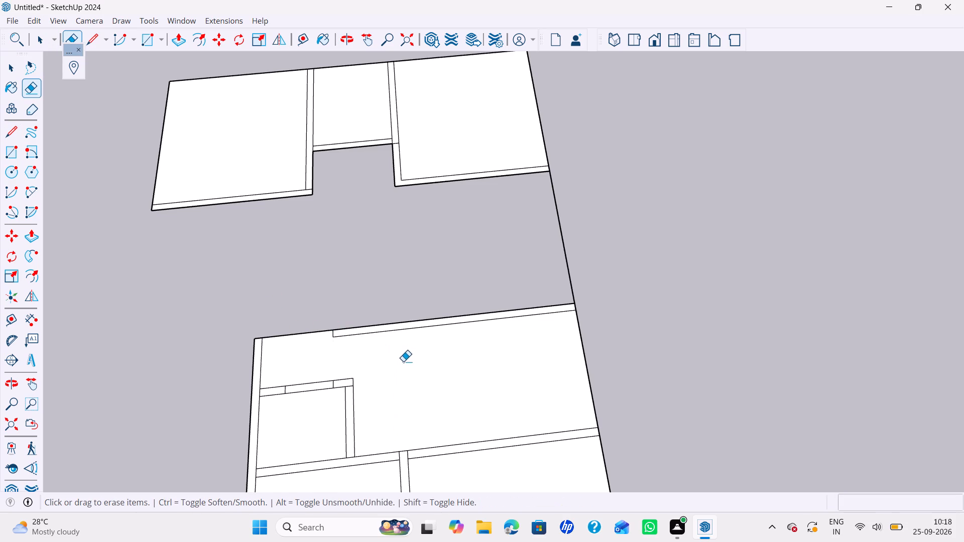
{"action": "key", "text": "space"}
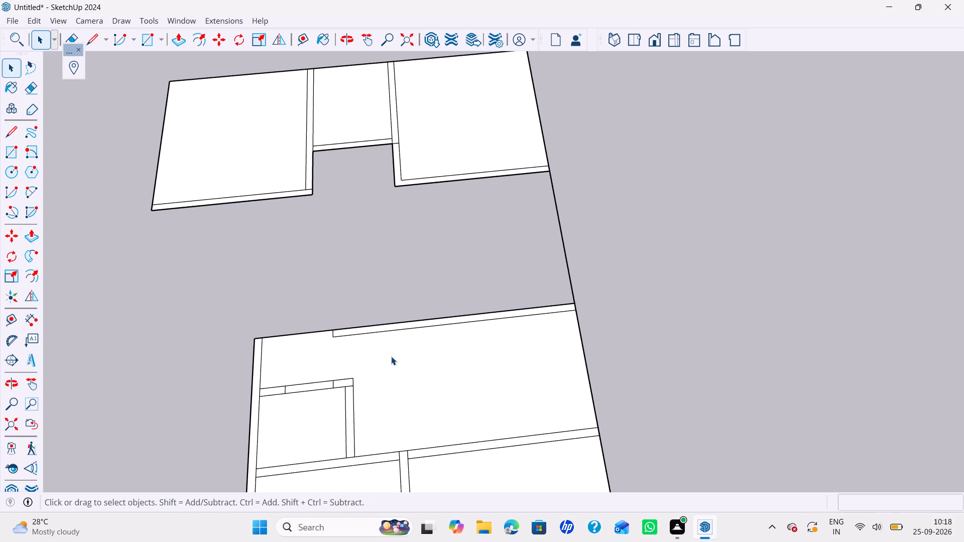
Measure the width of the room below the small room, from the dividing wall to the outer side wall.
{"action": "scroll", "coordinate": [391, 356], "scroll_direction": "down", "scroll_amount": 2}
{"action": "scroll", "coordinate": [374, 362], "scroll_direction": "down", "scroll_amount": 2, "text": "shift"}
{"action": "middle_click_drag", "start_coordinate": [373, 363], "coordinate": [439, 387], "text": "shift"}
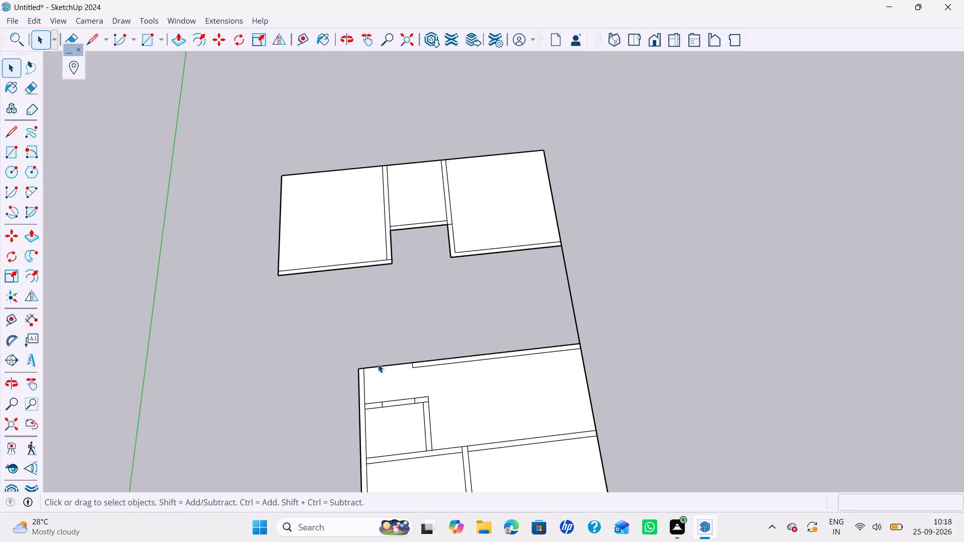
{"action": "middle_click_drag", "start_coordinate": [372, 365], "coordinate": [387, 357], "text": "shift"}
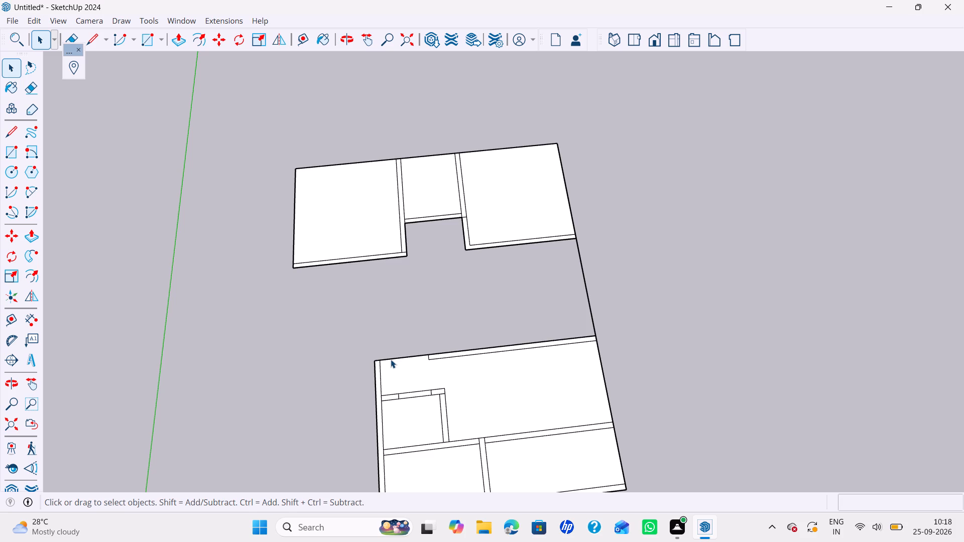
{"action": "key", "text": "t"}
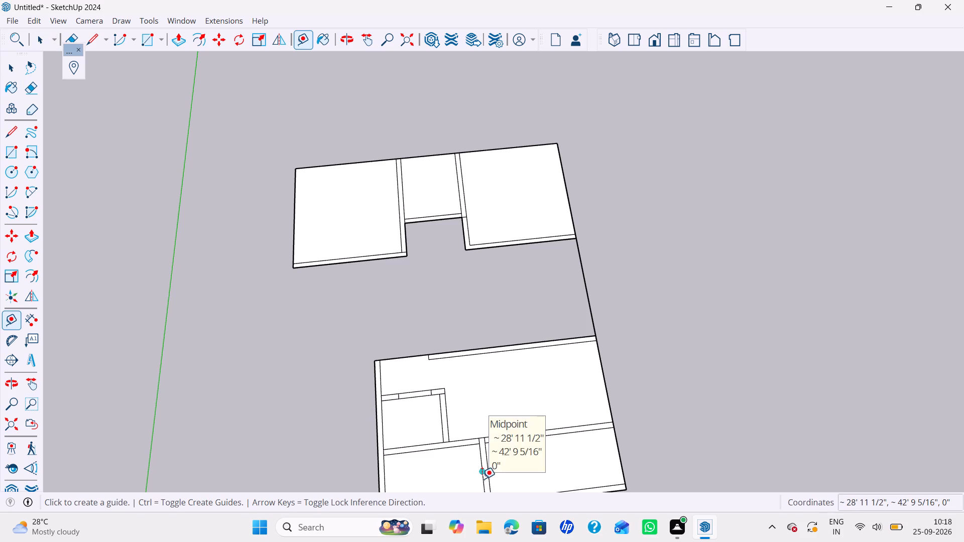
{"action": "left_click", "coordinate": [482, 477]}
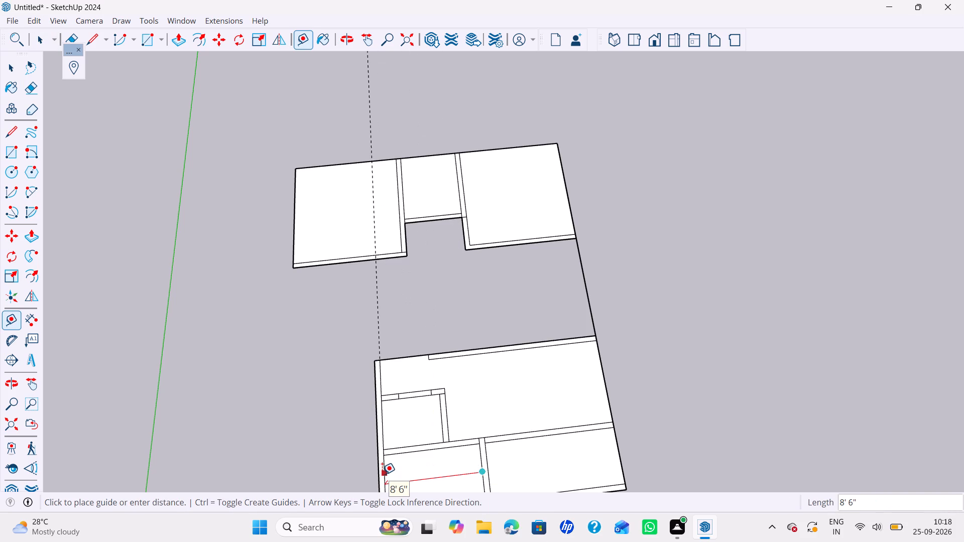
{"action": "key", "text": "Escape"}
{"action": "scroll", "coordinate": [388, 467], "scroll_direction": "down", "scroll_amount": 2}
{"action": "middle_click_drag", "start_coordinate": [391, 452], "coordinate": [390, 413], "text": "shift"}
{"action": "key", "text": "space"}
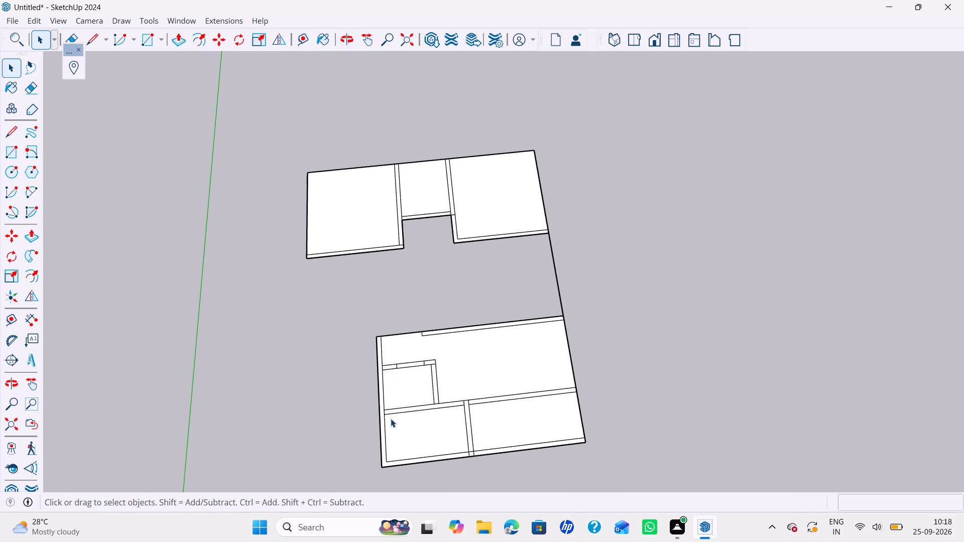
Draw an 11' line outward from the side wall's lower end, with a 13'6" line along the green axis from its end.
{"action": "key", "text": "l"}
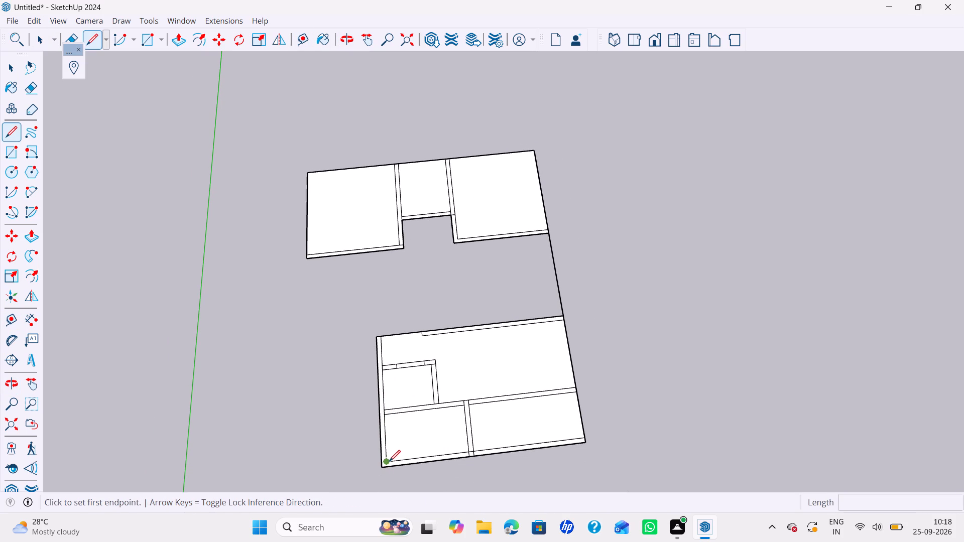
{"action": "left_click", "coordinate": [389, 461]}
{"action": "scroll", "coordinate": [380, 461], "scroll_direction": "up", "scroll_amount": 3}
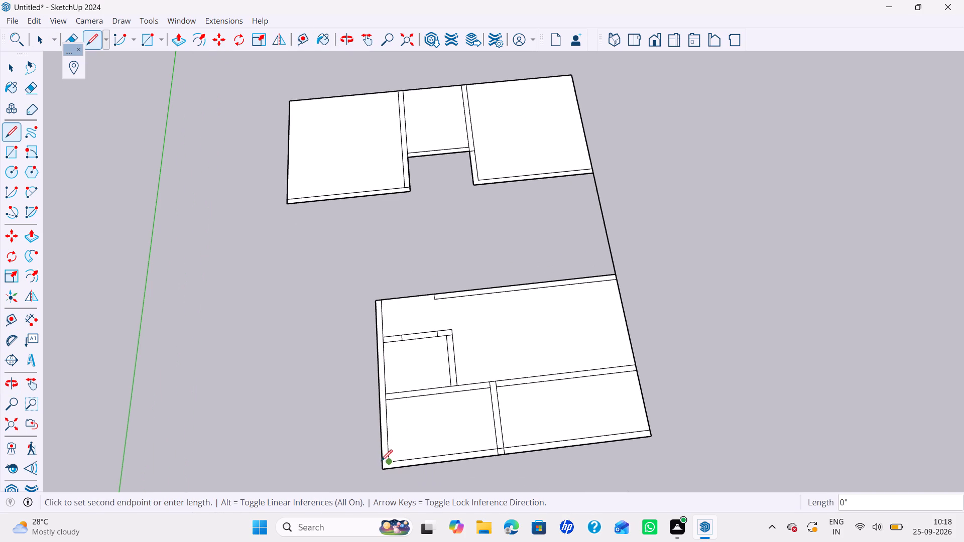
{"action": "left_click", "coordinate": [380, 460]}
{"action": "left_click", "coordinate": [384, 462]}
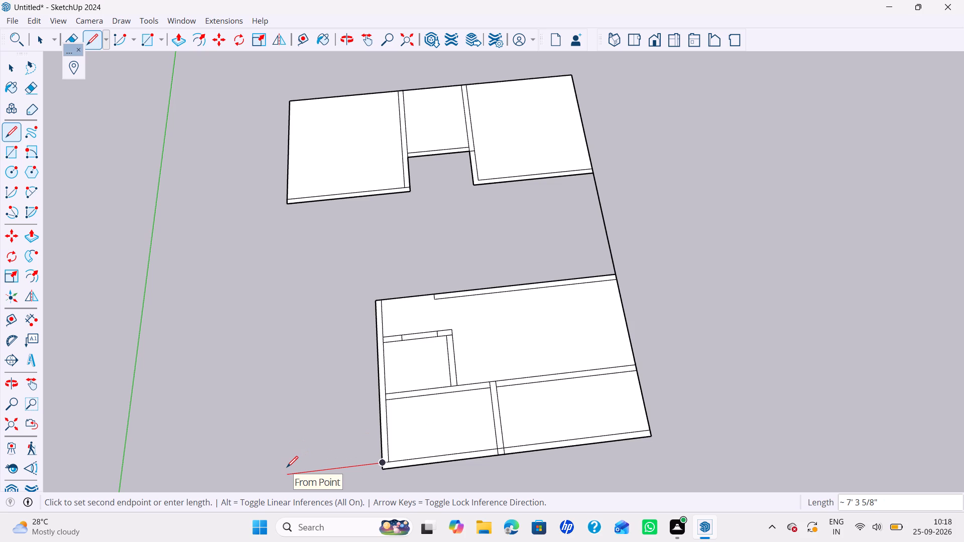
{"action": "type", "text": "11'"}
{"action": "key", "text": "Return"}
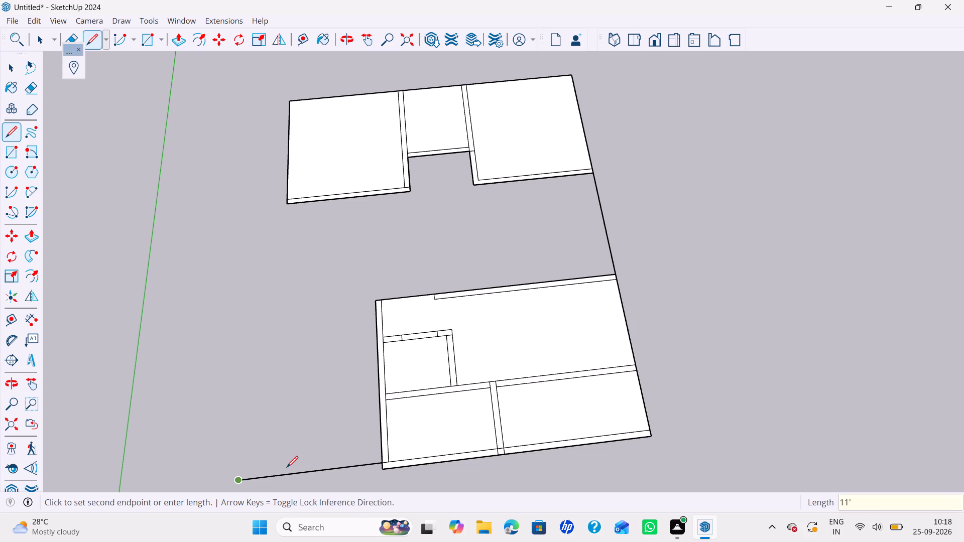
{"action": "key", "text": "Left"}
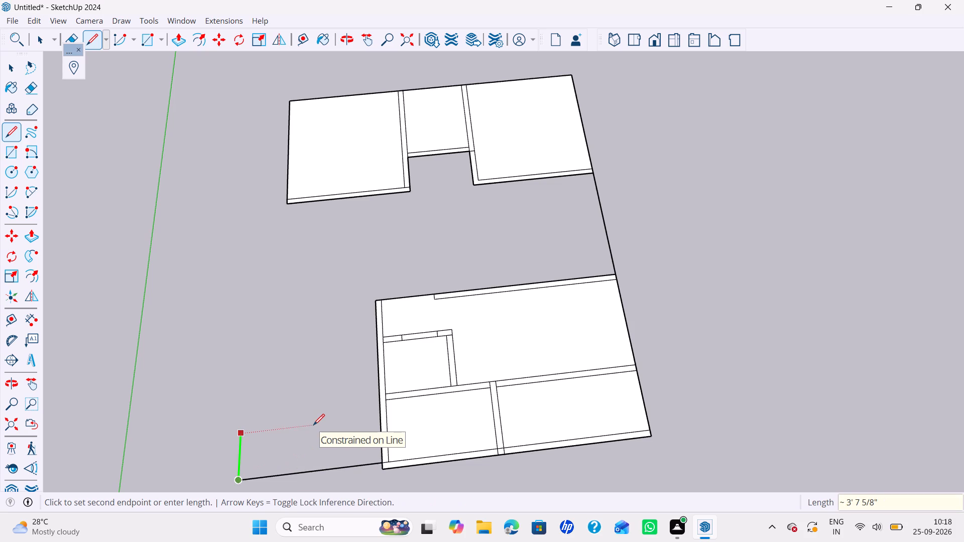
{"action": "key", "text": "1"}
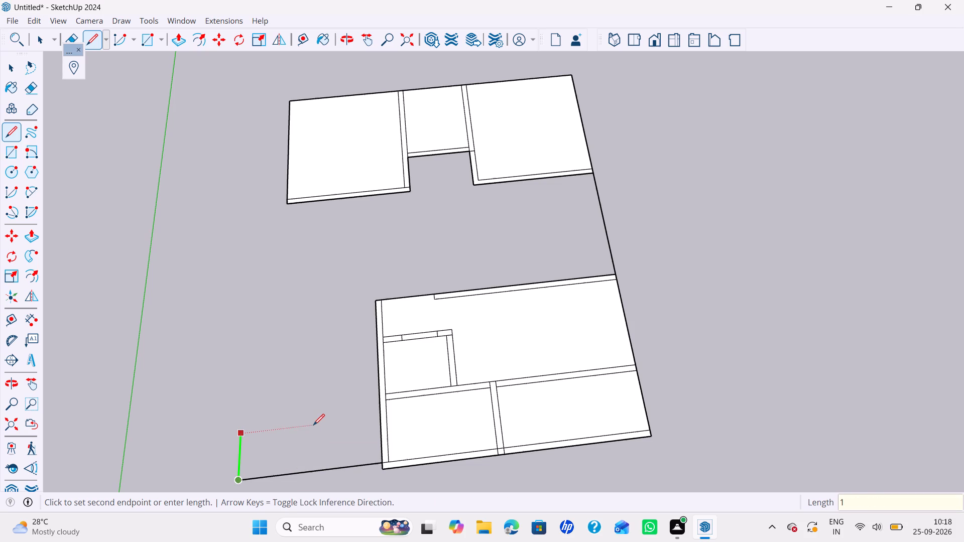
{"action": "type", "text": "3'6\""}
{"action": "key", "text": "Return"}
Close the 11' by 13'6" room with a 16'1" line across the side wall to the upper wall stub's inner corner.
{"action": "key", "text": "Left"}
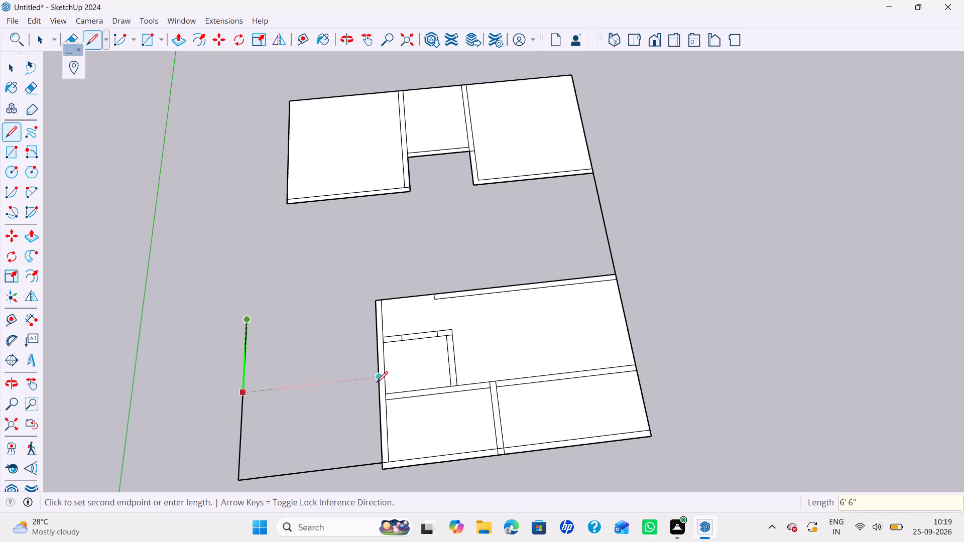
{"action": "key", "text": "Right"}
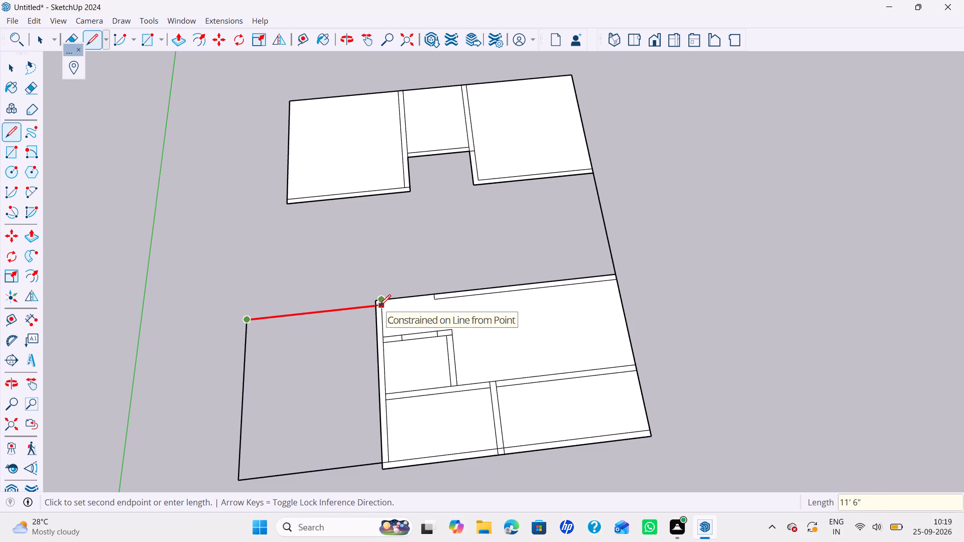
{"action": "scroll", "coordinate": [380, 306], "scroll_direction": "up", "scroll_amount": 4}
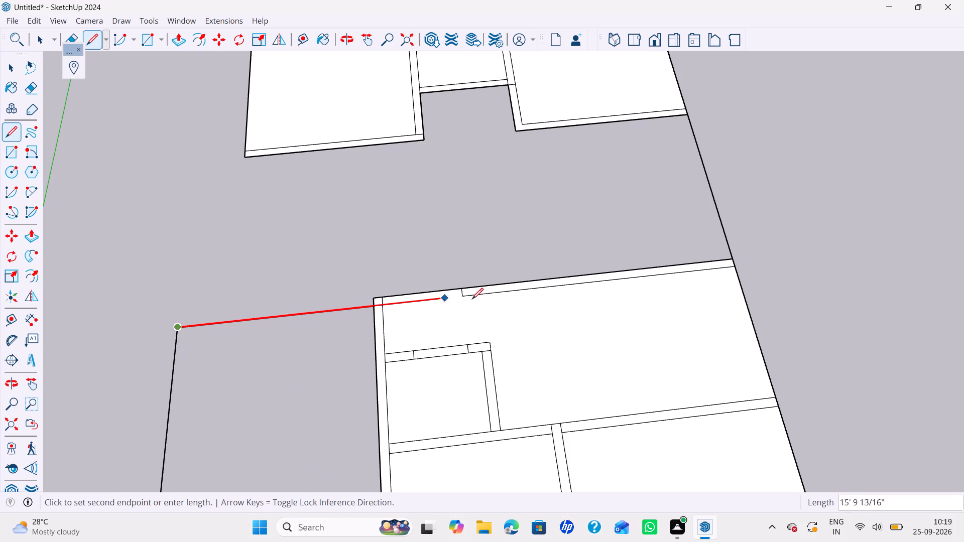
{"action": "left_click", "coordinate": [464, 297]}
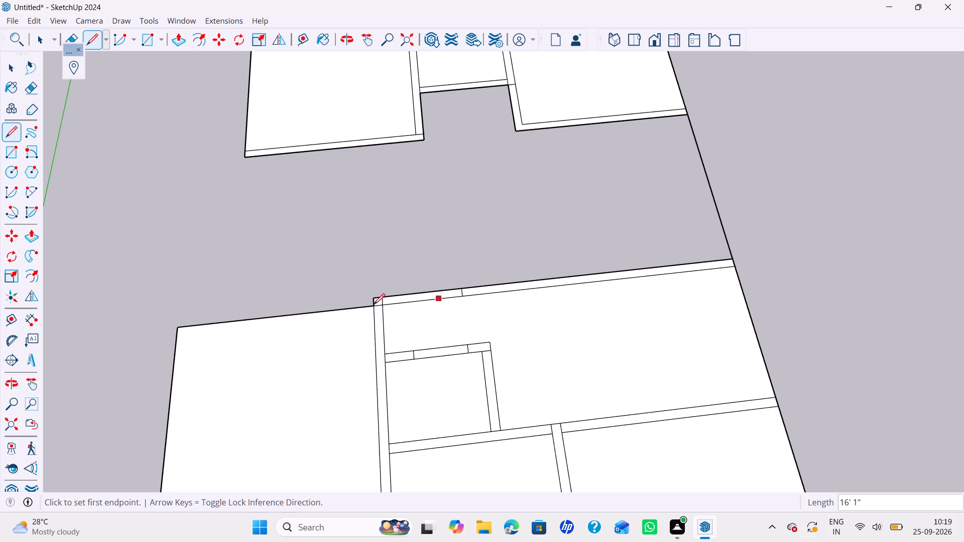
Draw the upper wall's 11' outer line from the existing outer corner and join it to the new room's corner.
{"action": "left_click", "coordinate": [374, 295]}
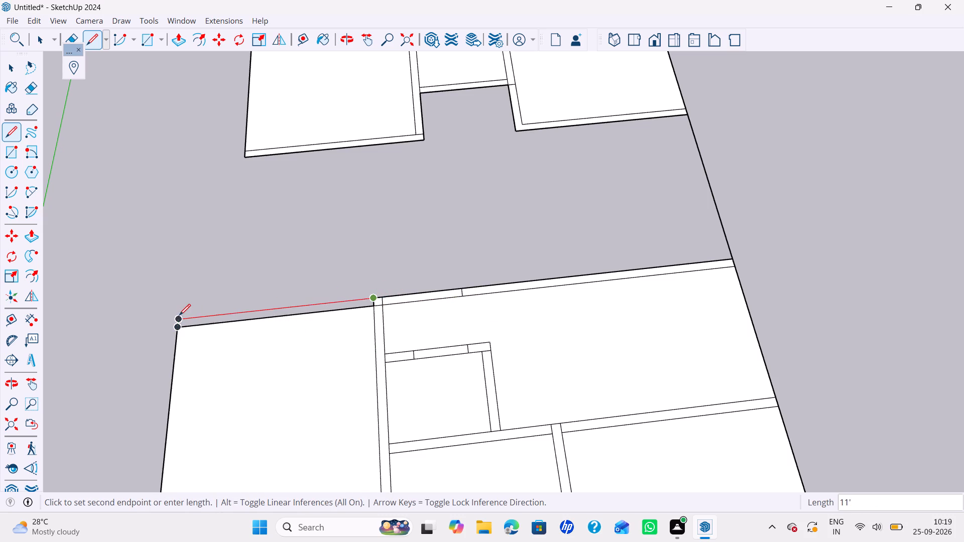
{"action": "left_click", "coordinate": [180, 315]}
{"action": "left_click", "coordinate": [178, 326]}
{"action": "key", "text": "space"}
Erase the inner line across the opening between the side wall and the upper wall stub.
{"action": "scroll", "coordinate": [319, 349], "scroll_direction": "down", "scroll_amount": 3}
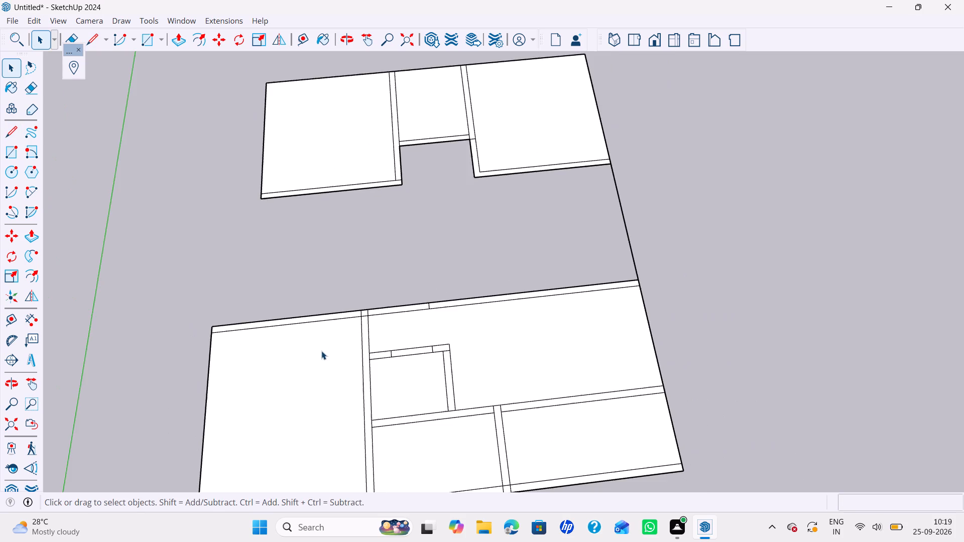
{"action": "middle_click_drag", "start_coordinate": [322, 352], "coordinate": [288, 297], "text": "shift"}
{"action": "key", "text": "e"}
{"action": "scroll", "coordinate": [302, 285], "scroll_direction": "up", "scroll_amount": 4}
{"action": "scroll", "coordinate": [345, 249], "scroll_direction": "up", "scroll_amount": 1}
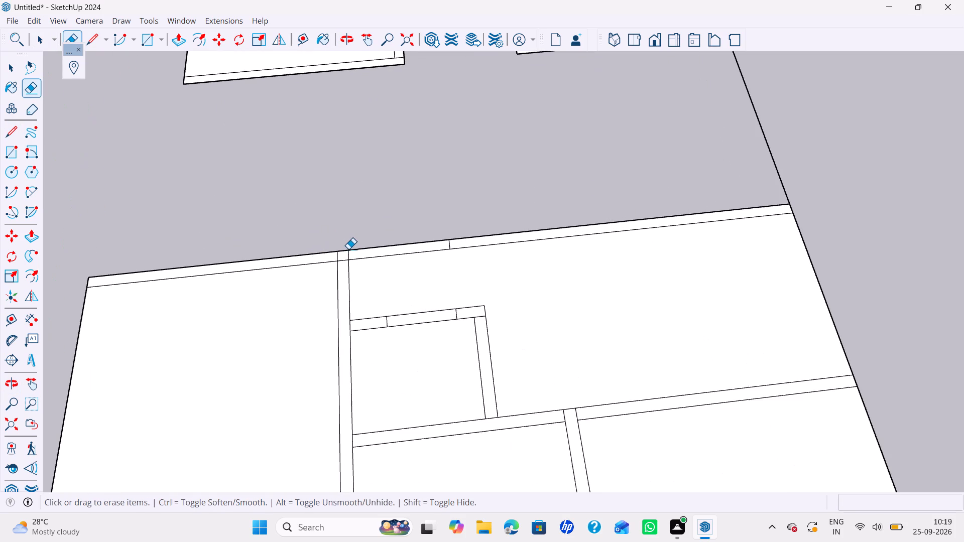
{"action": "left_click", "coordinate": [411, 253]}
Erase the short line crossing the side wall where it meets the new room's upper wall.
{"action": "scroll", "coordinate": [358, 296], "scroll_direction": "down", "scroll_amount": 3}
{"action": "middle_click_drag", "start_coordinate": [305, 330], "coordinate": [315, 321], "text": "shift"}
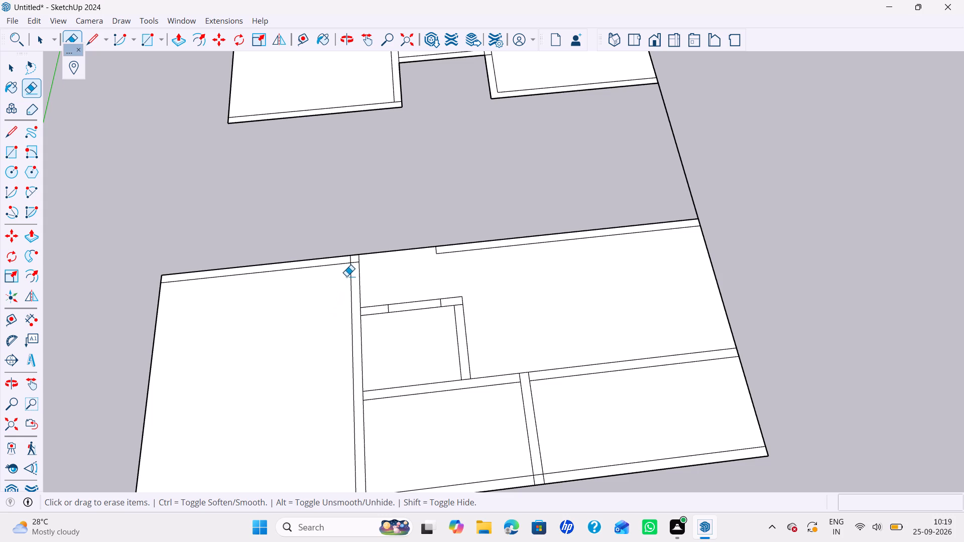
{"action": "scroll", "coordinate": [358, 269], "scroll_direction": "up", "scroll_amount": 2}
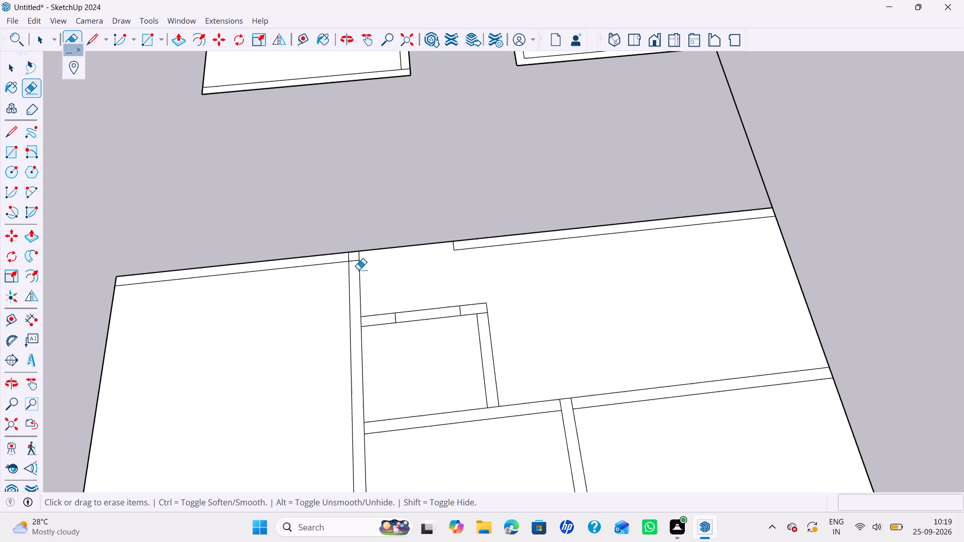
{"action": "left_click_drag", "start_coordinate": [353, 257], "coordinate": [351, 264]}
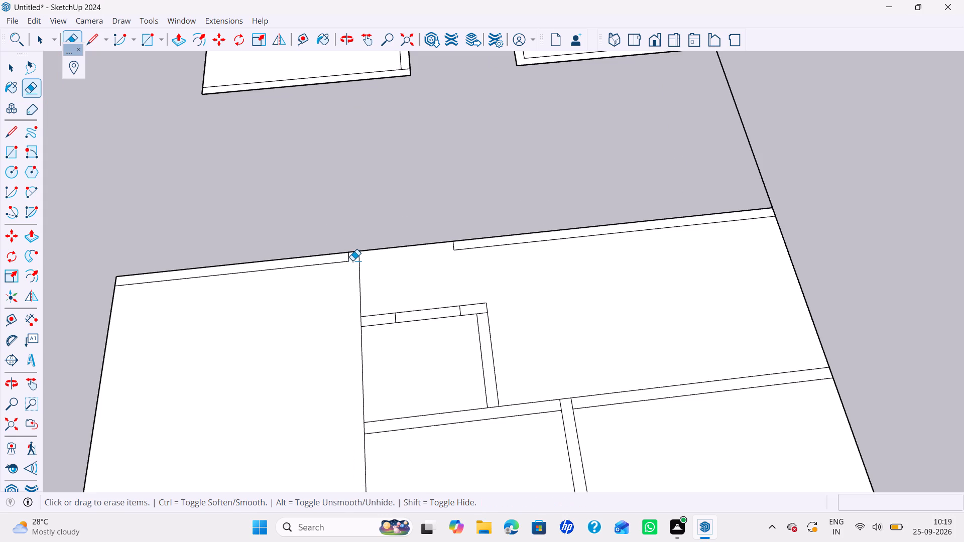
{"action": "key", "text": "ctrl+z"}
{"action": "left_click", "coordinate": [353, 259]}
Copy the short wall-end line at the side wall 3' along the new room's upper wall.
{"action": "key", "text": "space"}
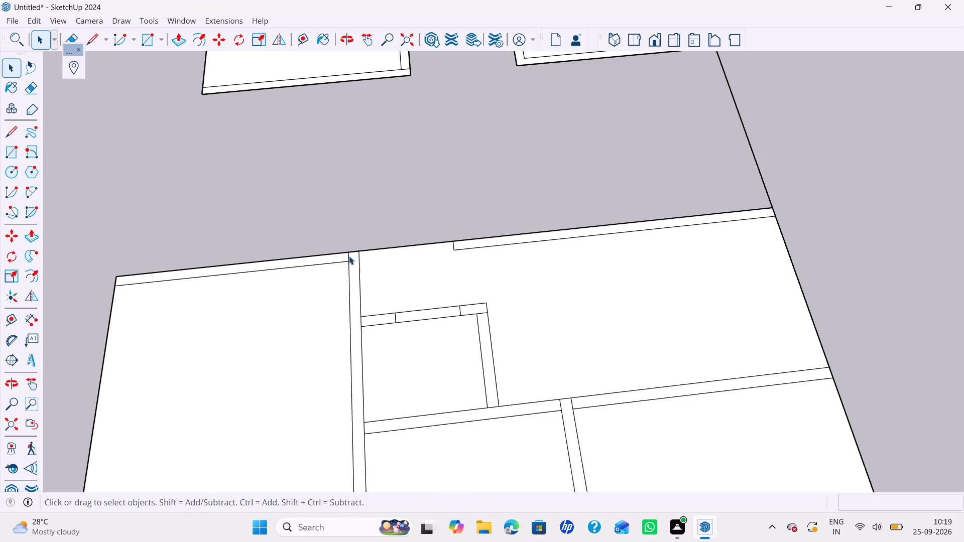
{"action": "left_click", "coordinate": [349, 256]}
{"action": "key", "text": "m"}
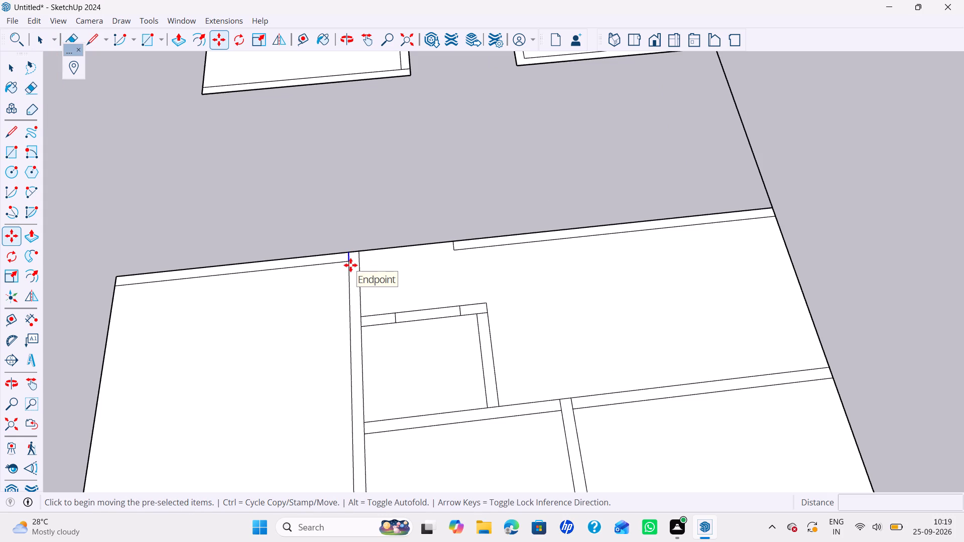
{"action": "left_click", "coordinate": [347, 259], "text": "ctrl"}
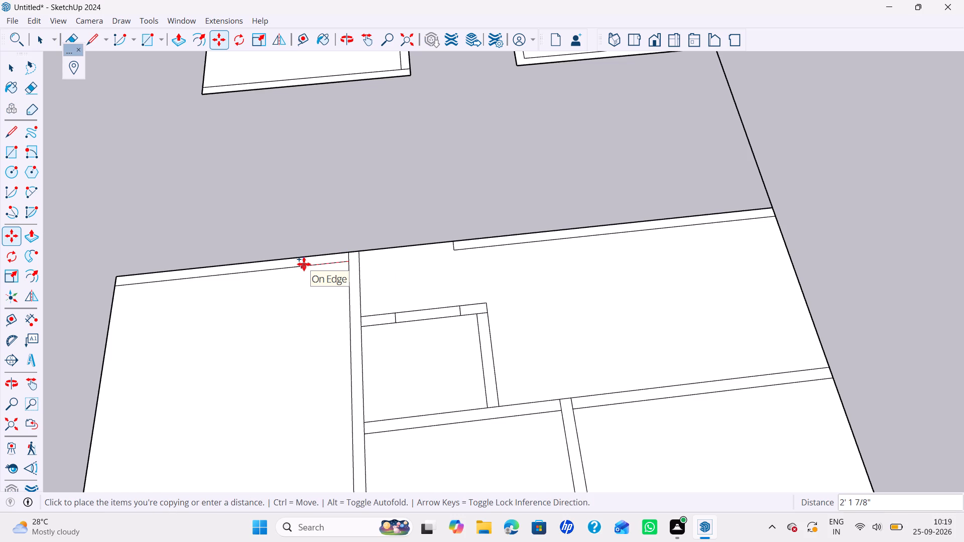
{"action": "key", "text": "3"}
{"action": "key", "text": "apostrophe"}
{"action": "key", "text": "Return"}
{"action": "key", "text": "space"}
Draw the 11' outer line of the new room's lower wall from the existing outer corner and extend it 6".
{"action": "scroll", "coordinate": [307, 270], "scroll_direction": "down", "scroll_amount": 3}
{"action": "middle_click_drag", "start_coordinate": [310, 277], "coordinate": [414, 265], "text": "shift"}
{"action": "middle_click_drag", "start_coordinate": [378, 298], "coordinate": [389, 226], "text": "shift"}
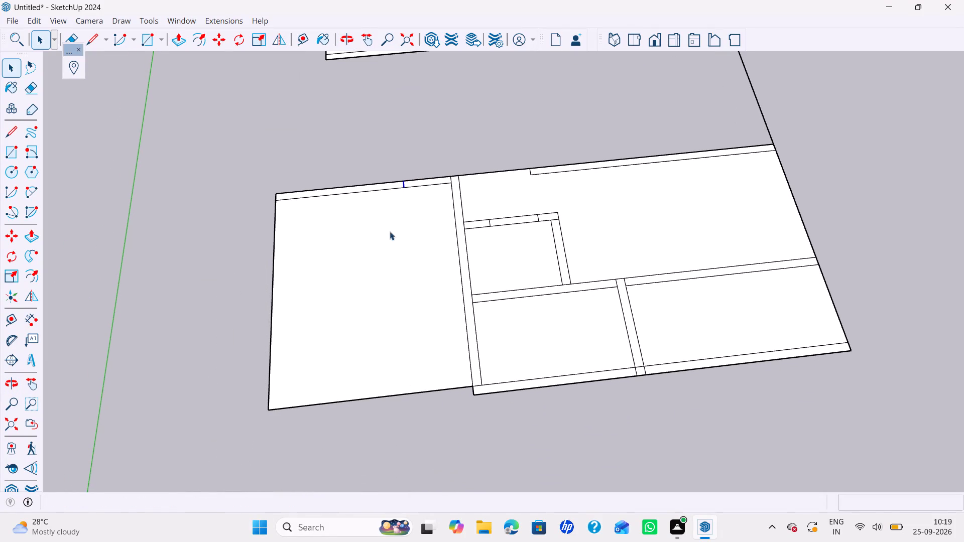
{"action": "key", "text": "l"}
{"action": "key", "text": "Return"}
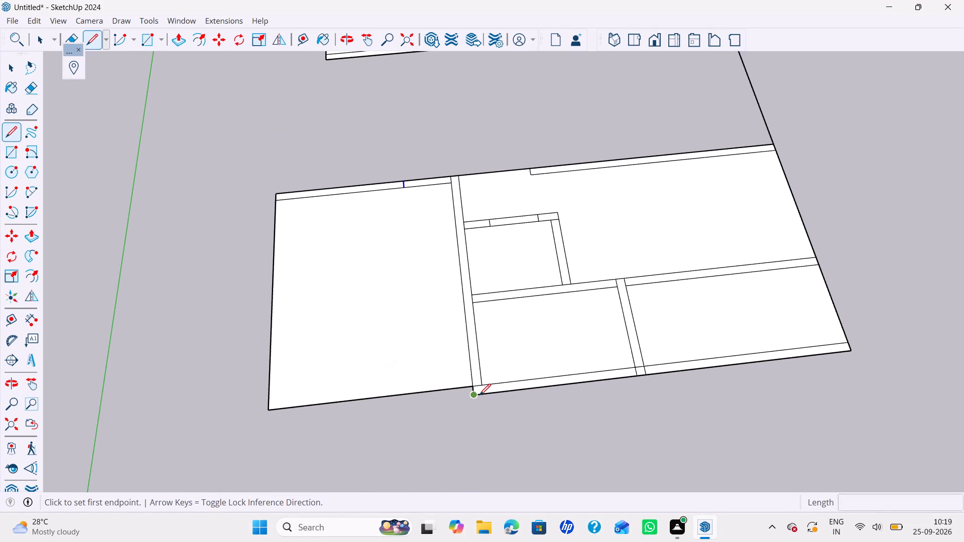
{"action": "left_click", "coordinate": [479, 395]}
{"action": "key", "text": "Left"}
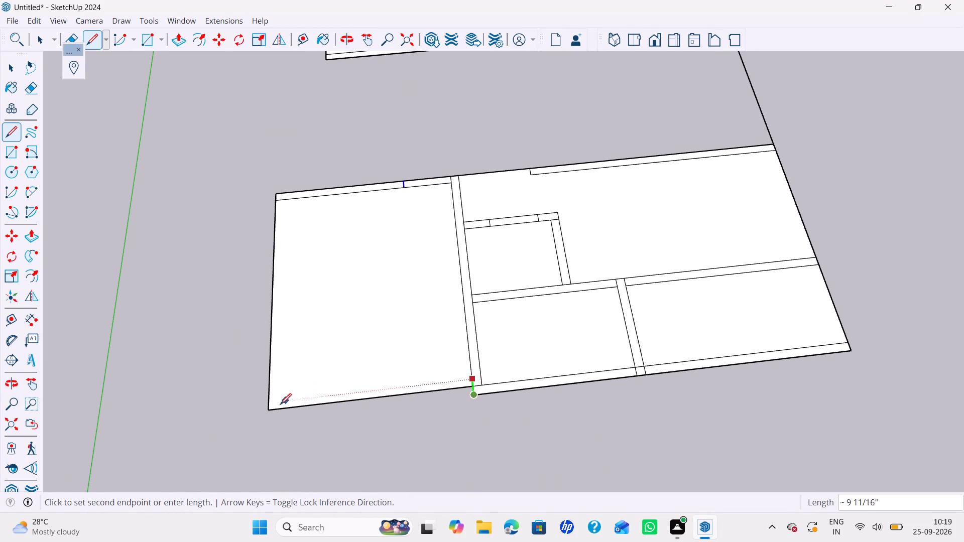
{"action": "key", "text": "Right"}
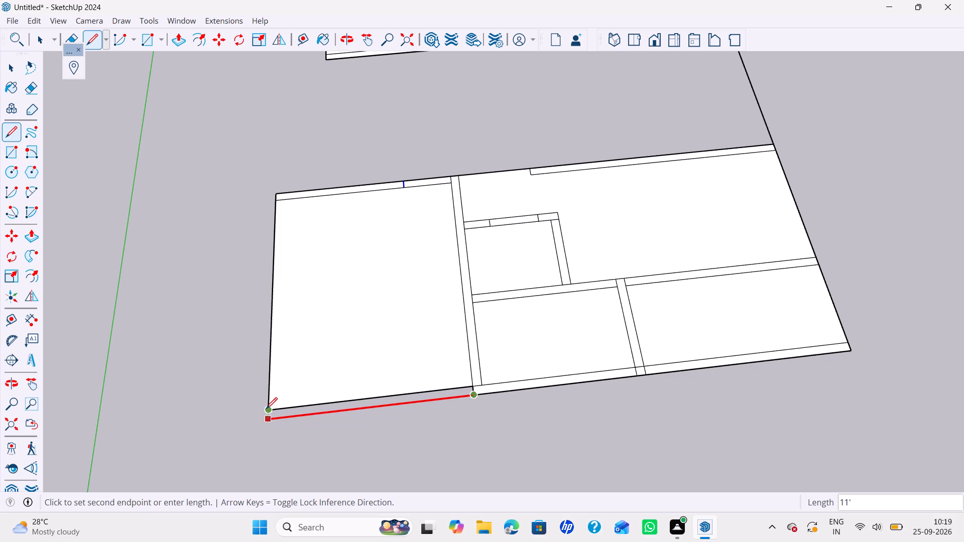
{"action": "left_click", "coordinate": [267, 409]}
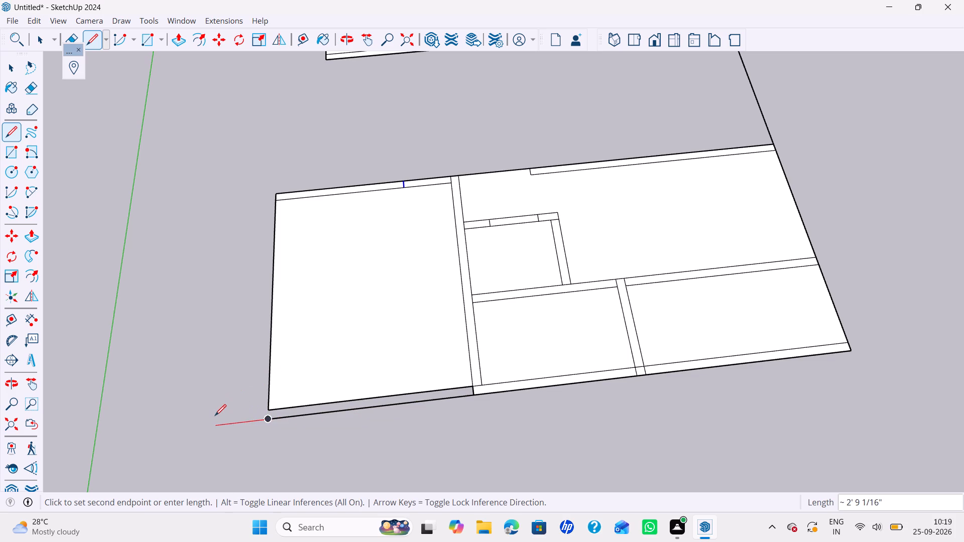
{"action": "key", "text": "6"}
{"action": "key", "text": "shift+quotedbl"}
{"action": "key", "text": "Return"}
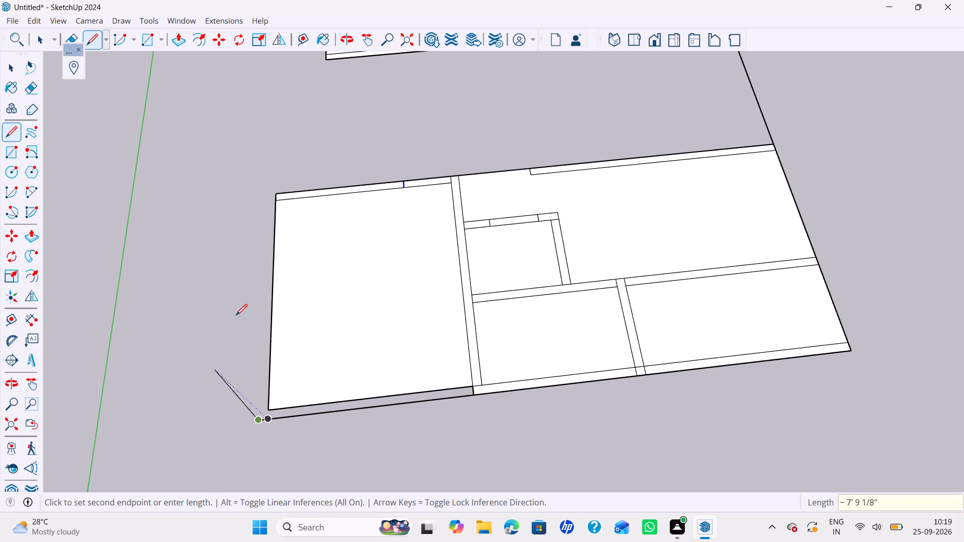
Draw a 38' outer wall line along the green axis, level with the upper rooms' outer corner, and extend it 6".
{"action": "key", "text": "Left"}
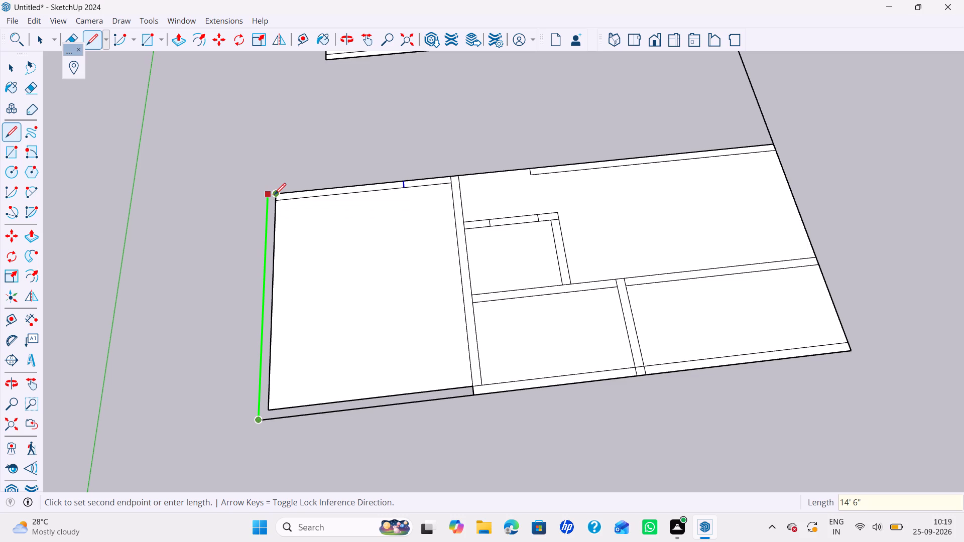
{"action": "scroll", "coordinate": [275, 185], "scroll_direction": "down", "scroll_amount": 3}
{"action": "middle_click_drag", "start_coordinate": [275, 185], "coordinate": [273, 286], "text": "shift"}
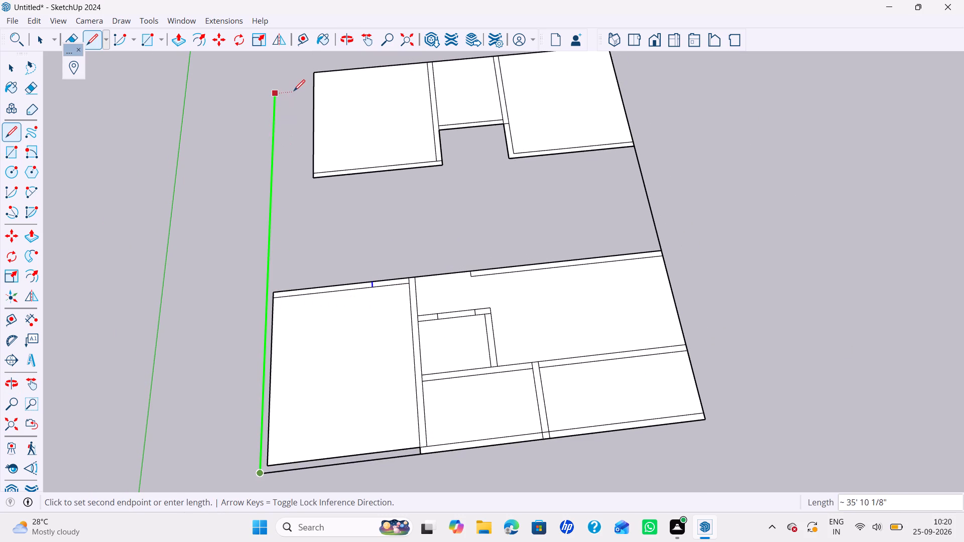
{"action": "left_click", "coordinate": [316, 72]}
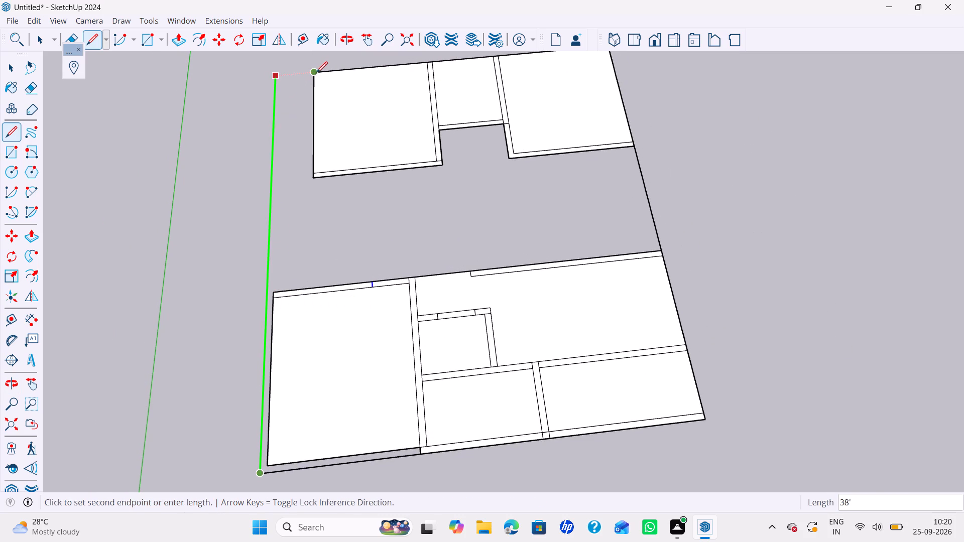
{"action": "middle_click_drag", "start_coordinate": [316, 74], "coordinate": [317, 147]}
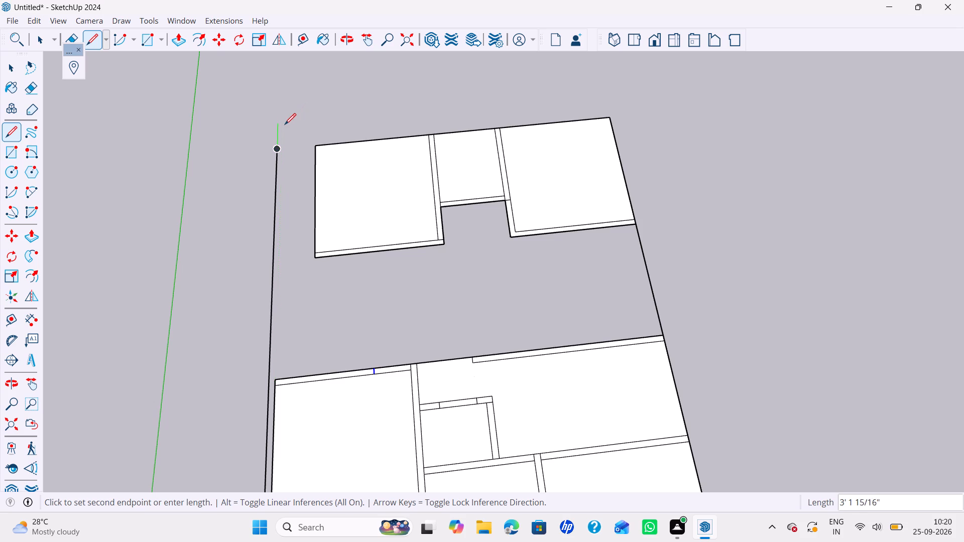
{"action": "type", "text": "6\""}
{"action": "key", "text": "Return"}
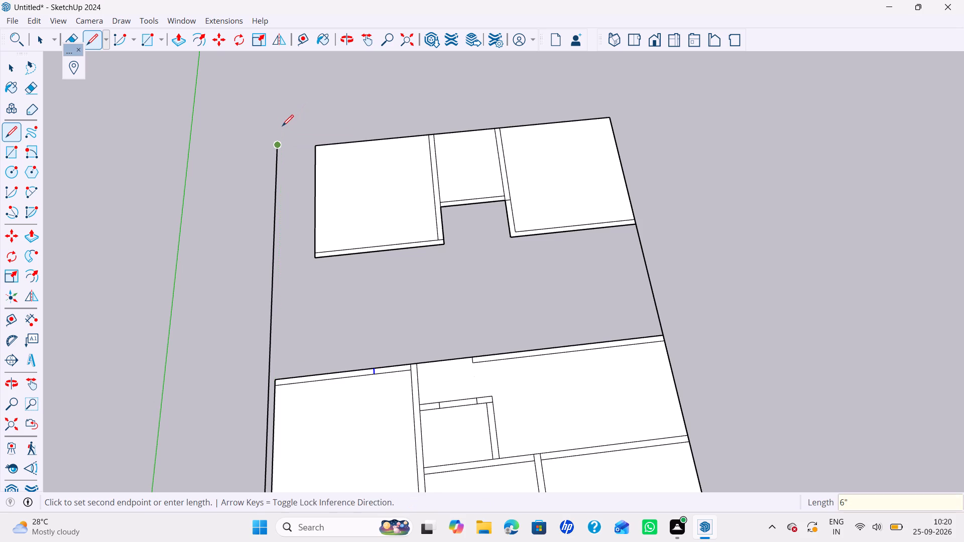
Draw the outer wall line above the upper rooms to their far corner and extend it 6" beyond.
{"action": "left_click", "coordinate": [609, 107]}
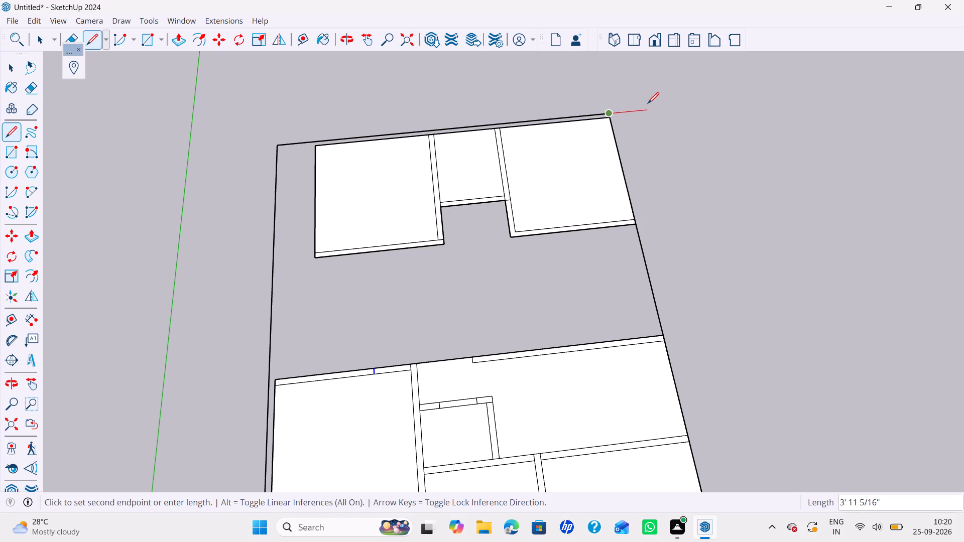
{"action": "type", "text": "6\""}
{"action": "key", "text": "Return"}
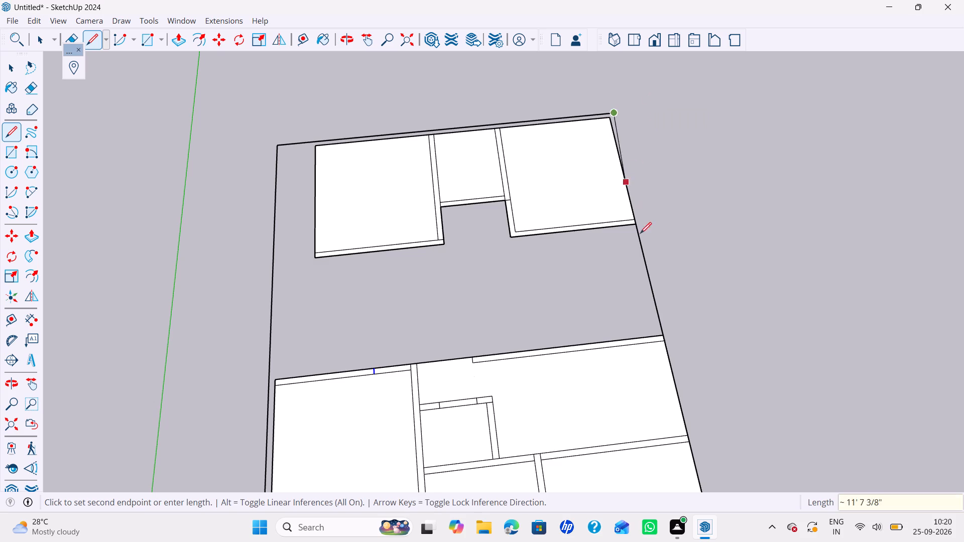
Draw the 38'6" outer side wall line down to the lower outer corner and close its end with a 6" line.
{"action": "scroll", "coordinate": [687, 300], "scroll_direction": "down", "scroll_amount": 3}
{"action": "middle_click_drag", "start_coordinate": [688, 301], "coordinate": [661, 249], "text": "shift"}
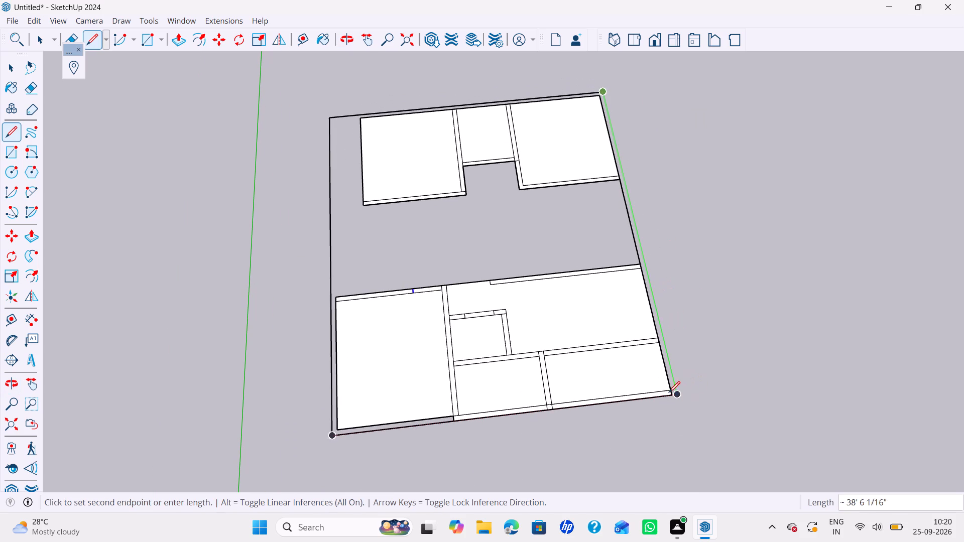
{"action": "scroll", "coordinate": [668, 392], "scroll_direction": "up", "scroll_amount": 4}
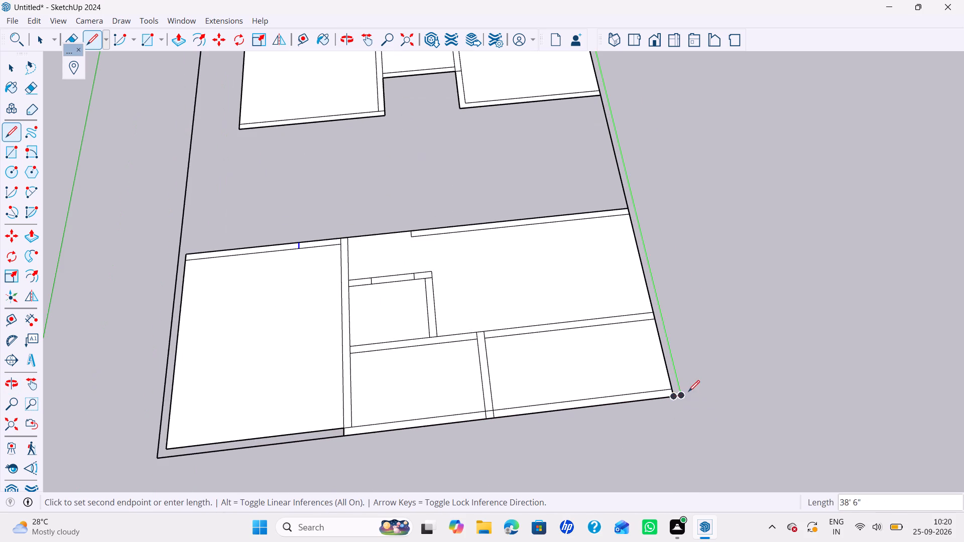
{"action": "left_click", "coordinate": [686, 401]}
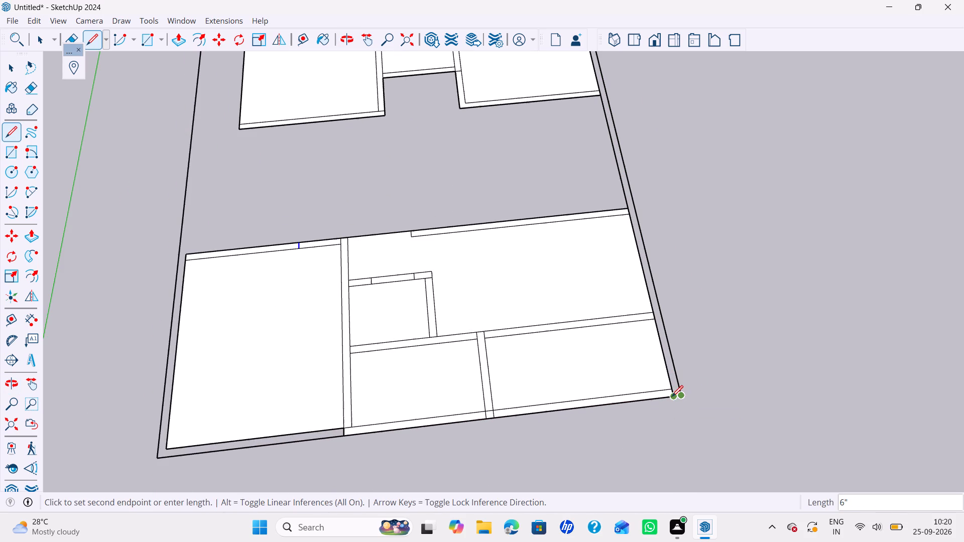
{"action": "left_click", "coordinate": [672, 396]}
{"action": "left_click", "coordinate": [674, 388]}
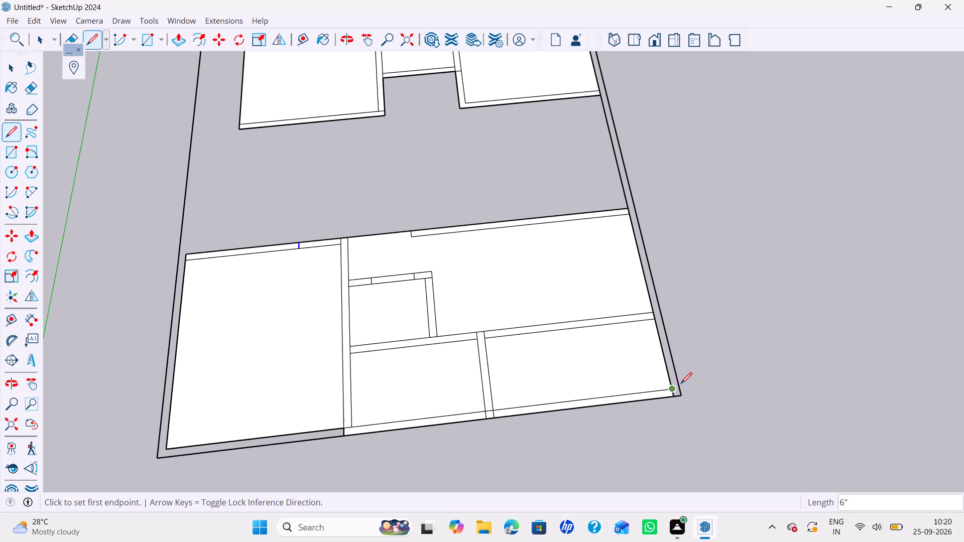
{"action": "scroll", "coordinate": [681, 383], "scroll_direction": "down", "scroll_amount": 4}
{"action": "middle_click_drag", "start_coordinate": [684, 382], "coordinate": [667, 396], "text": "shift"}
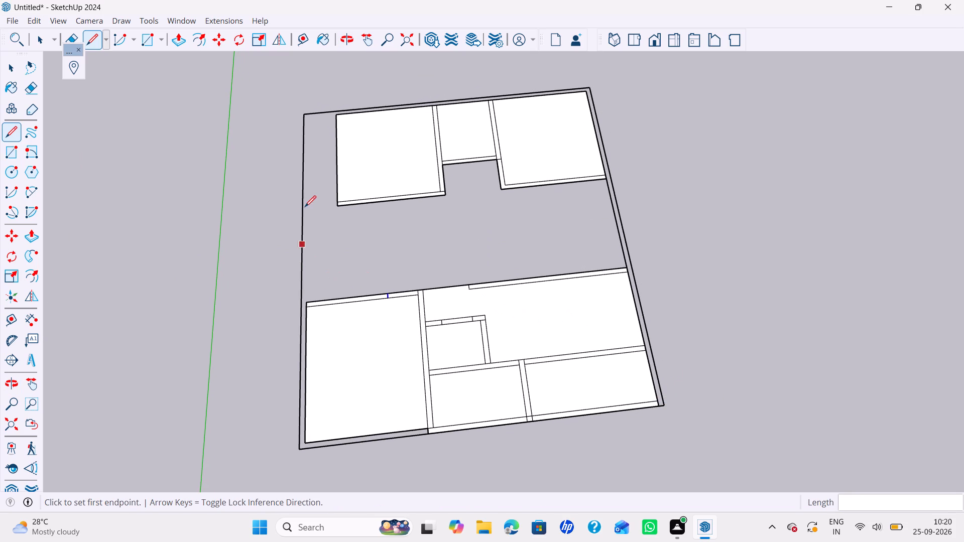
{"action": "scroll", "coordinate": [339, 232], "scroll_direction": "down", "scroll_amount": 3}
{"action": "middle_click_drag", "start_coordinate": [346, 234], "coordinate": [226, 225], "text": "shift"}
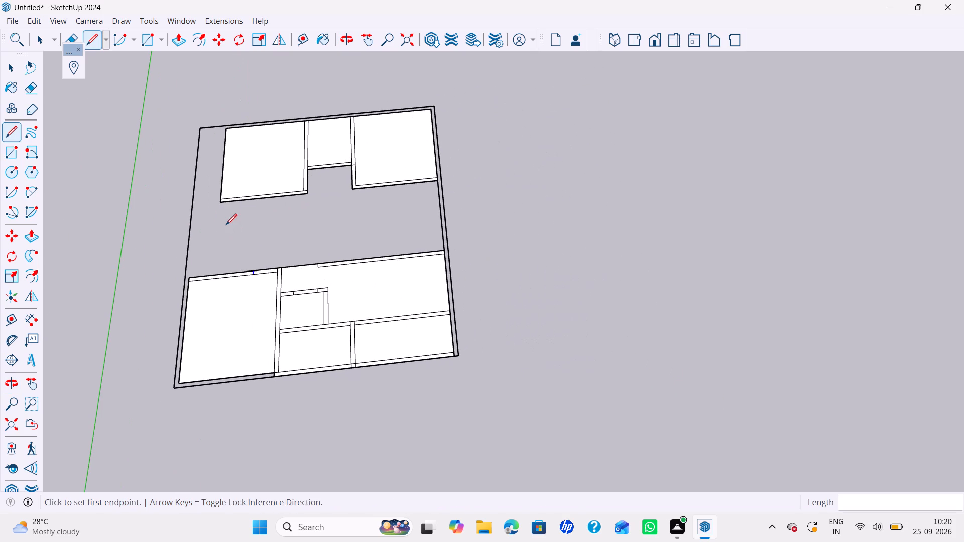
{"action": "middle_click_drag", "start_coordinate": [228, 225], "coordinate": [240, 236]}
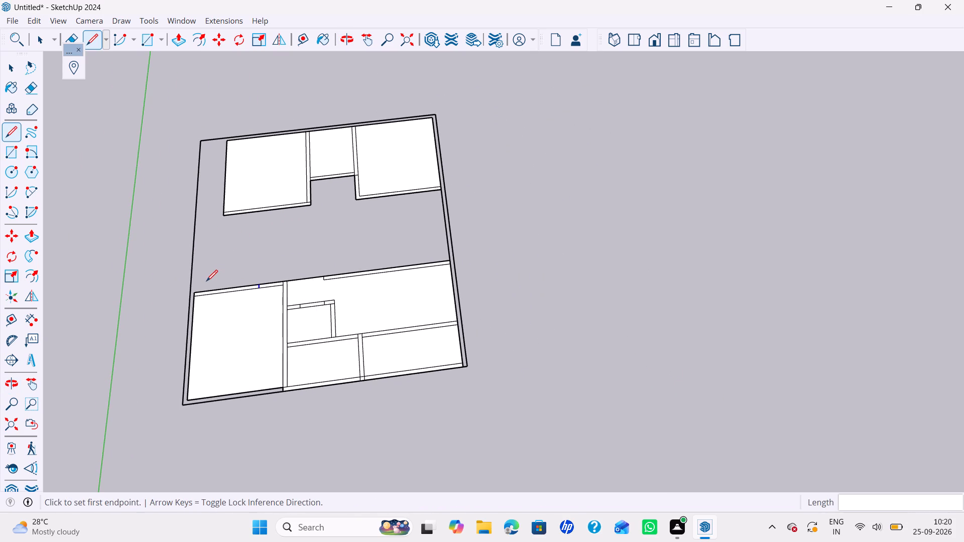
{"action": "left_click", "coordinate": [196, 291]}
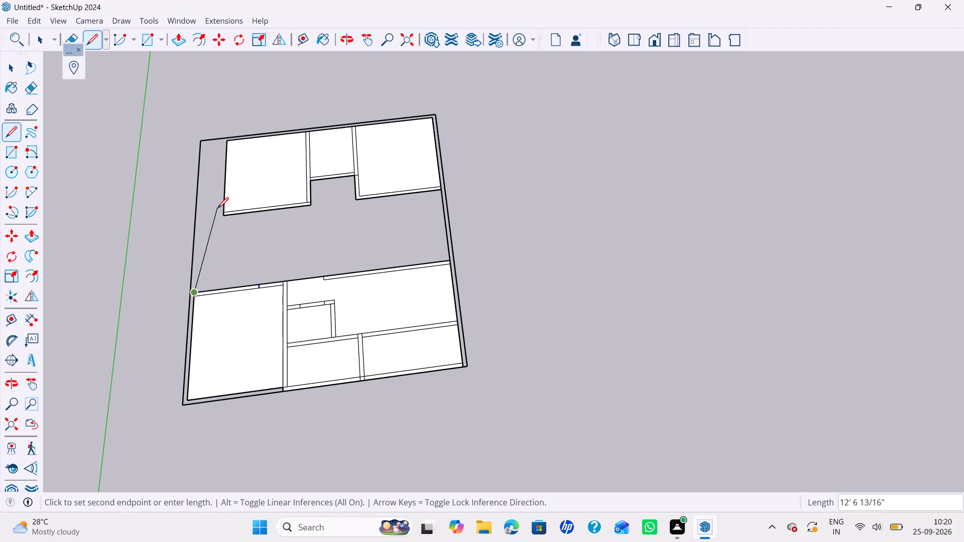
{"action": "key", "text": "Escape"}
Draw a 6" wall beside the upper room nearest the green axis, with a 12'6" outer line closed at both ends.
{"action": "scroll", "coordinate": [217, 208], "scroll_direction": "up", "scroll_amount": 3}
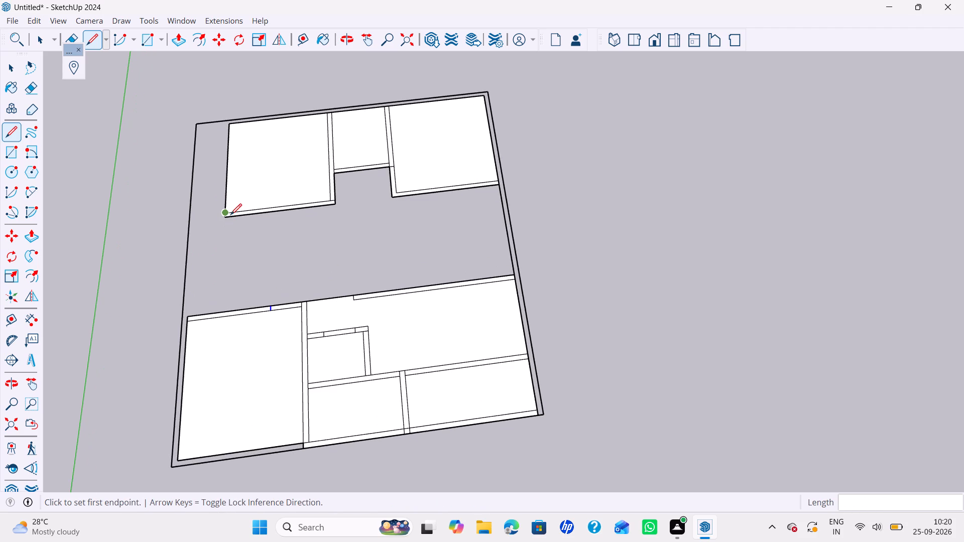
{"action": "left_click", "coordinate": [227, 217]}
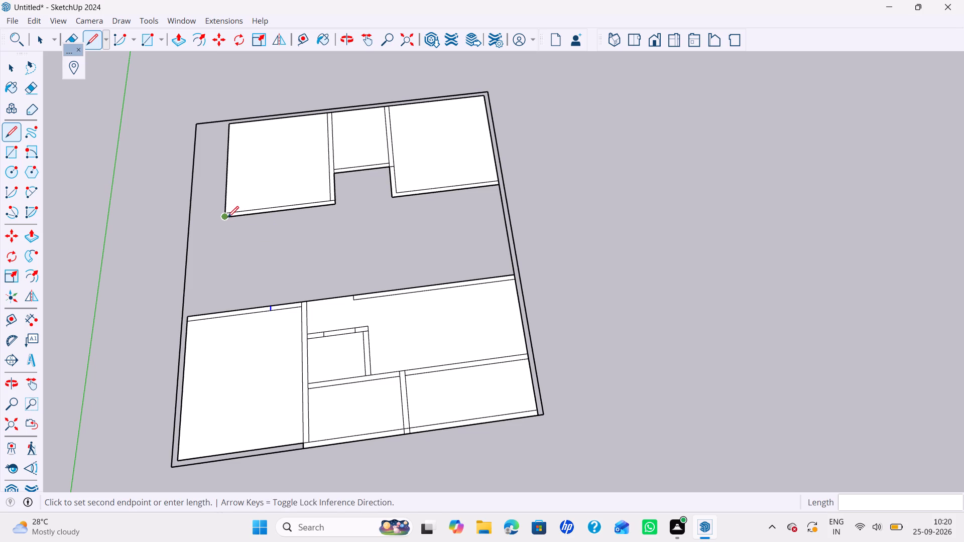
{"action": "type", "text": "6\""}
{"action": "key", "text": "Return"}
{"action": "scroll", "coordinate": [226, 125], "scroll_direction": "up", "scroll_amount": 2}
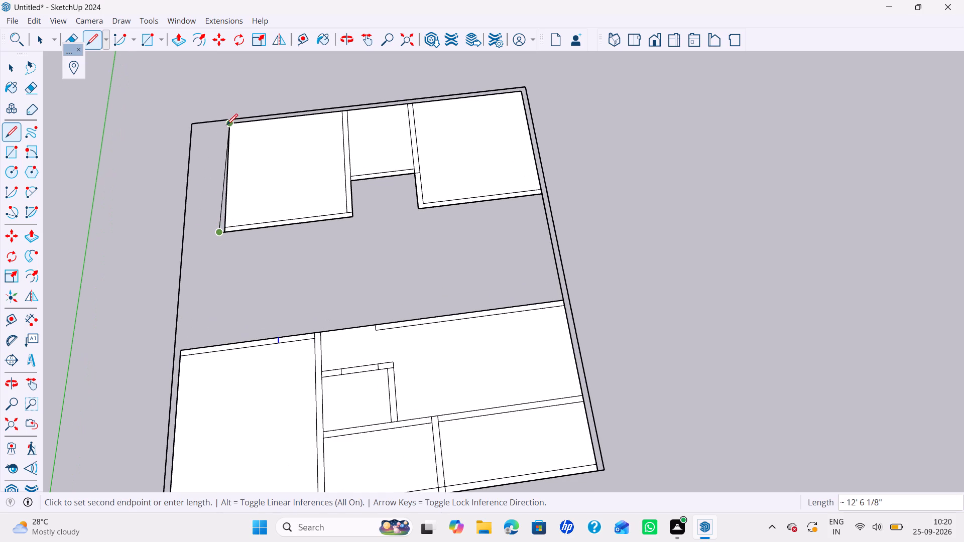
{"action": "left_click", "coordinate": [220, 127]}
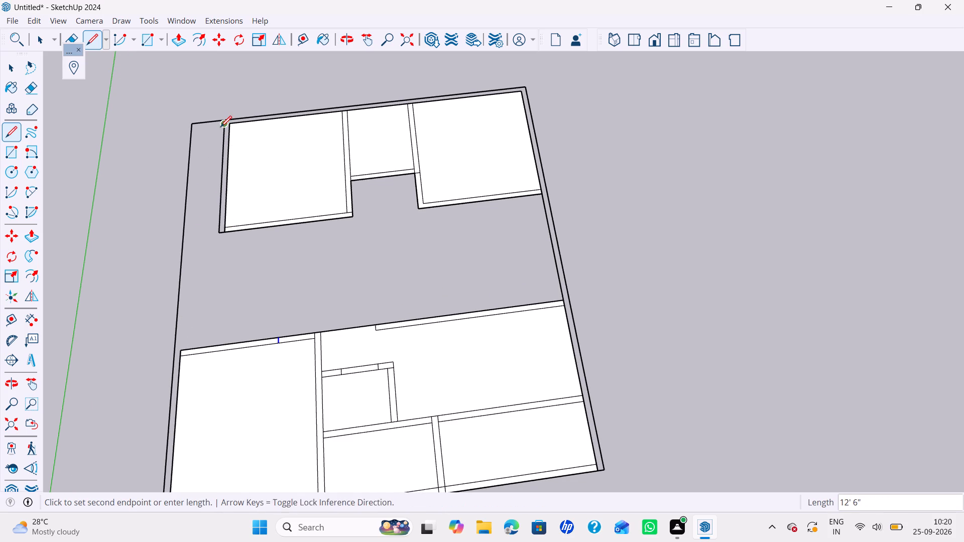
{"action": "left_click", "coordinate": [234, 127]}
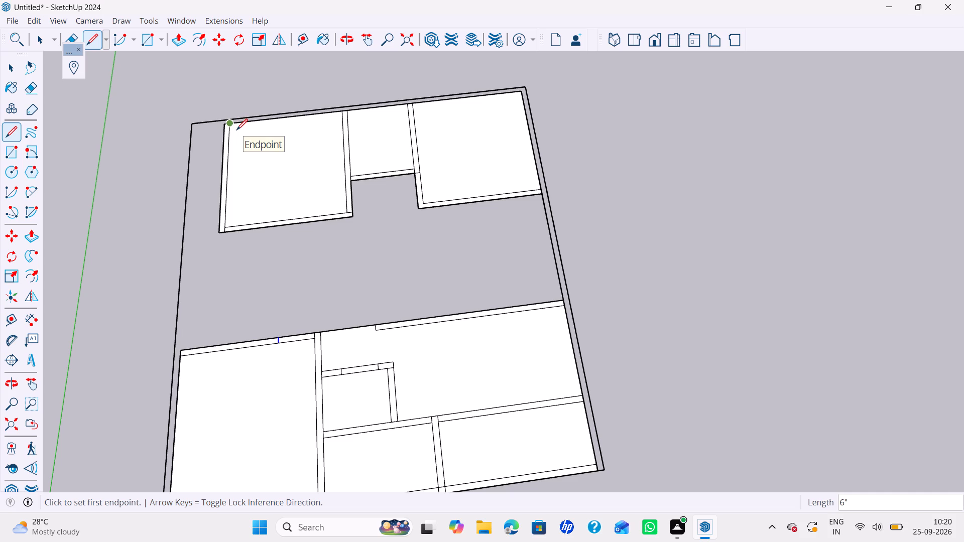
{"action": "key", "text": "space"}
{"action": "key", "text": "space"}
Measure the distance from the partition between the two lower rooms to the far side wall.
{"action": "scroll", "coordinate": [239, 143], "scroll_direction": "down", "scroll_amount": 3}
{"action": "middle_click_drag", "start_coordinate": [239, 149], "coordinate": [237, 156], "text": "shift"}
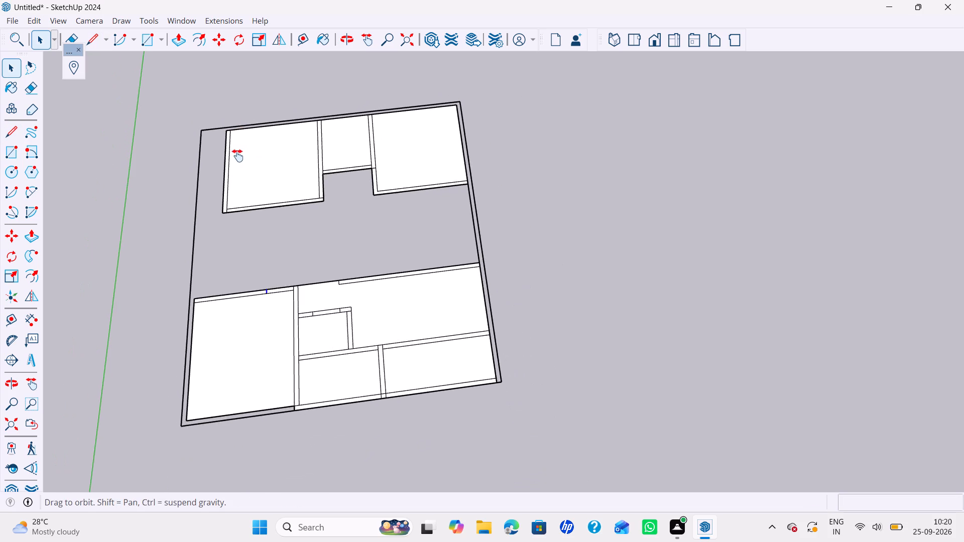
{"action": "middle_click_drag", "start_coordinate": [237, 156], "coordinate": [231, 175], "text": "shift"}
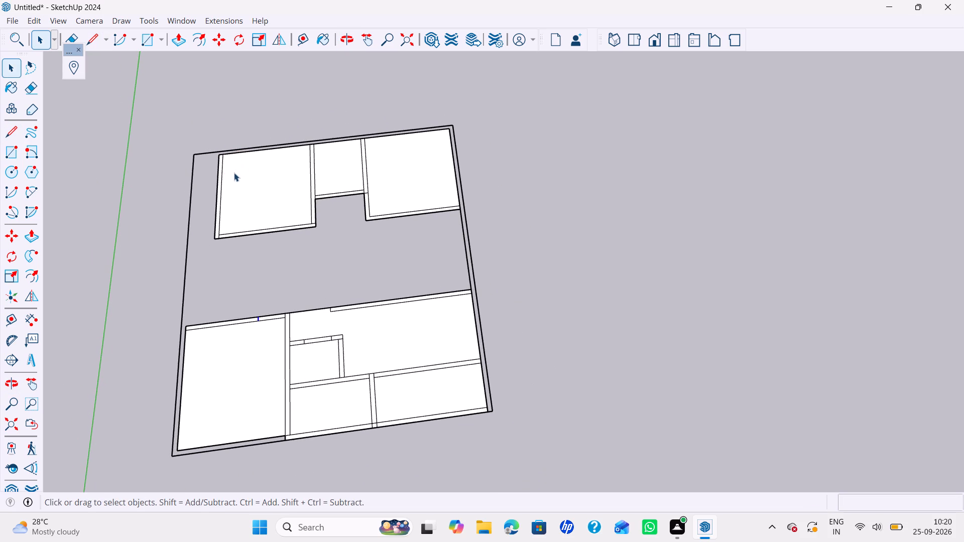
{"action": "middle_click_drag", "start_coordinate": [250, 195], "coordinate": [271, 164], "text": "shift"}
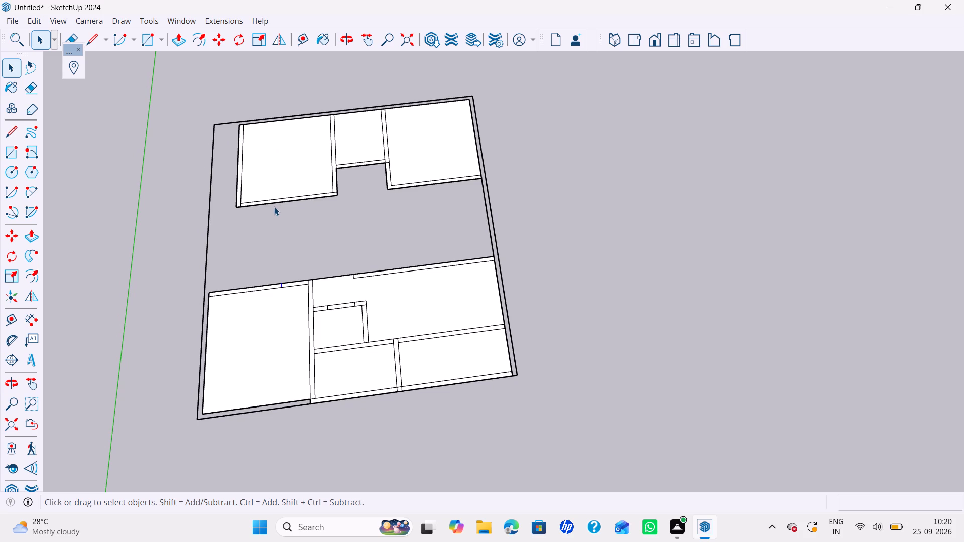
{"action": "key", "text": "t"}
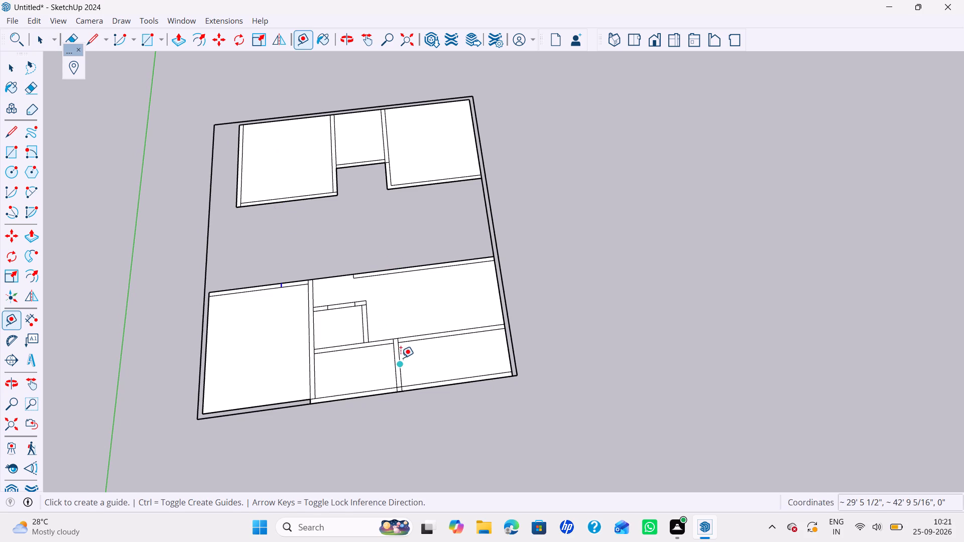
{"action": "left_click", "coordinate": [401, 358]}
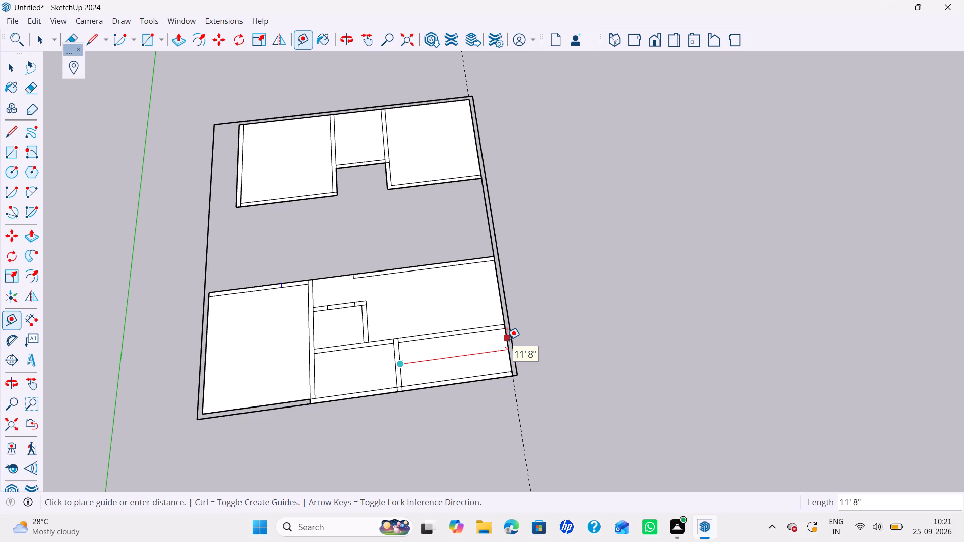
{"action": "key", "text": "space"}
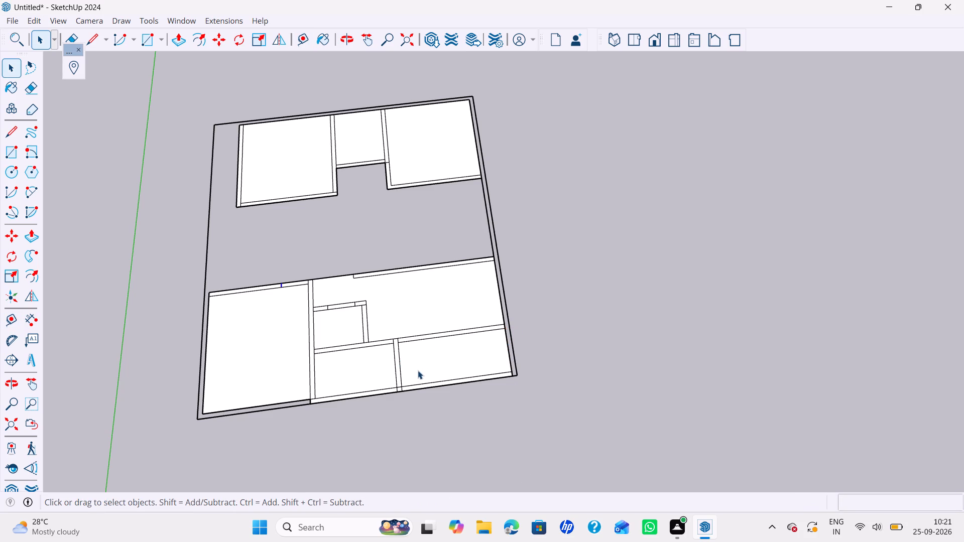
Place a guide 8'5" inward from the far side wall's inner edge across the lower corner room.
{"action": "key", "text": "t"}
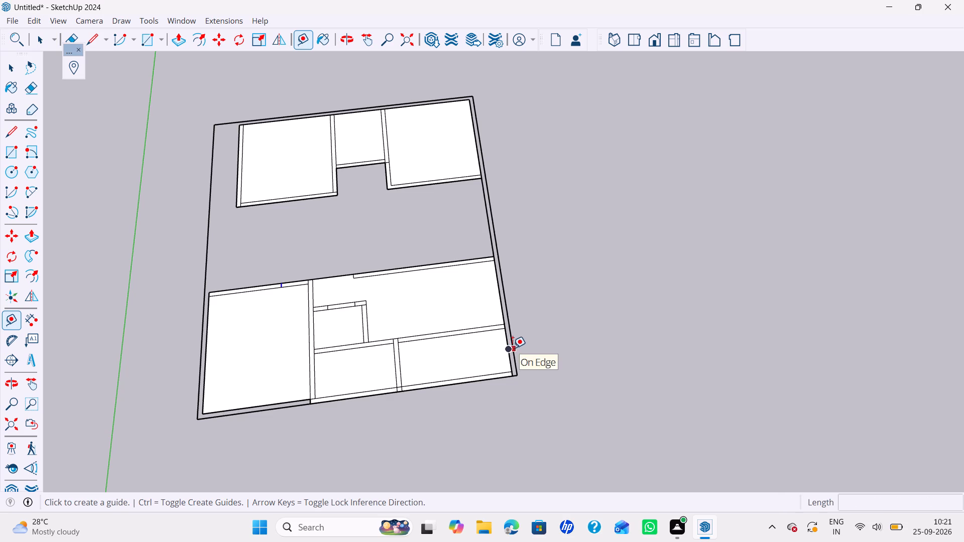
{"action": "left_click", "coordinate": [506, 352]}
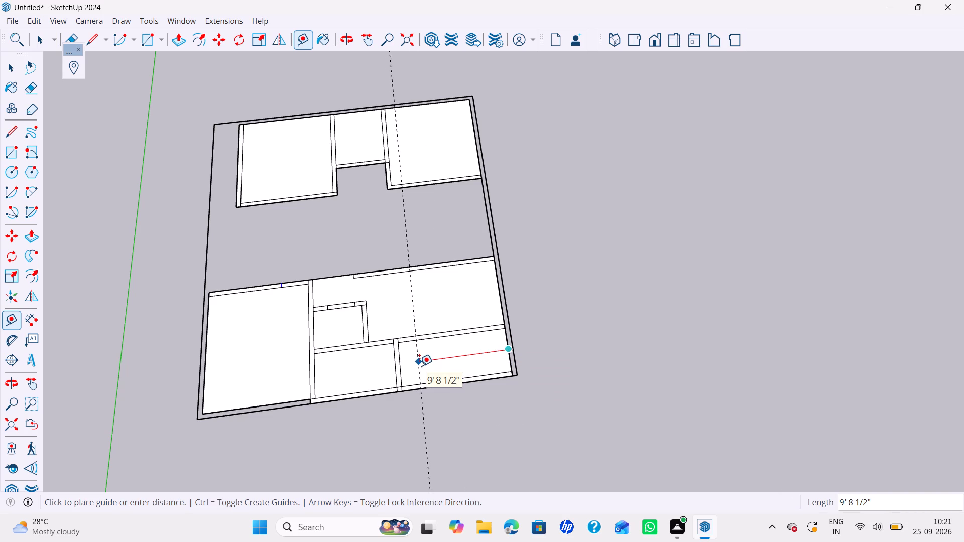
{"action": "key", "text": "8"}
{"action": "key", "text": "apostrophe"}
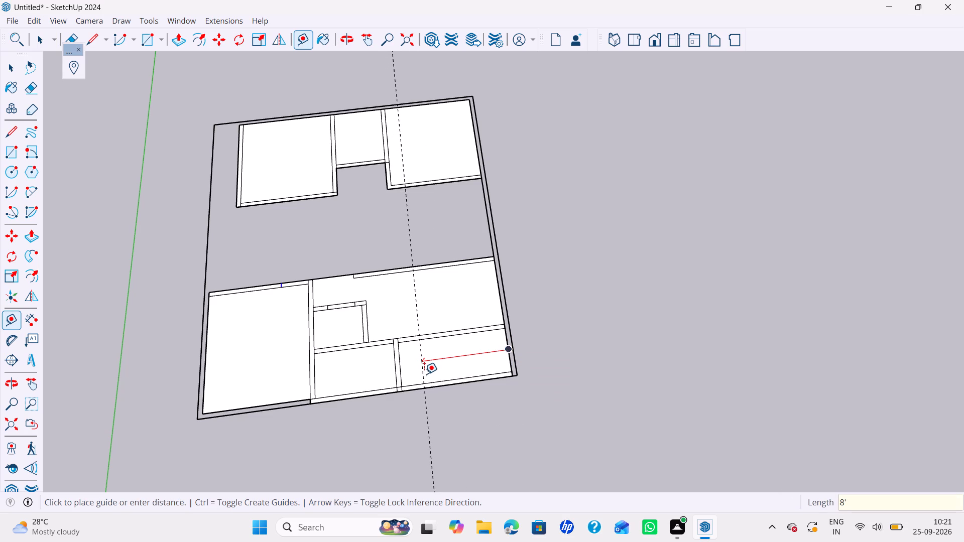
{"action": "type", "text": "5\""}
{"action": "key", "text": "Return"}
{"action": "key", "text": "space"}
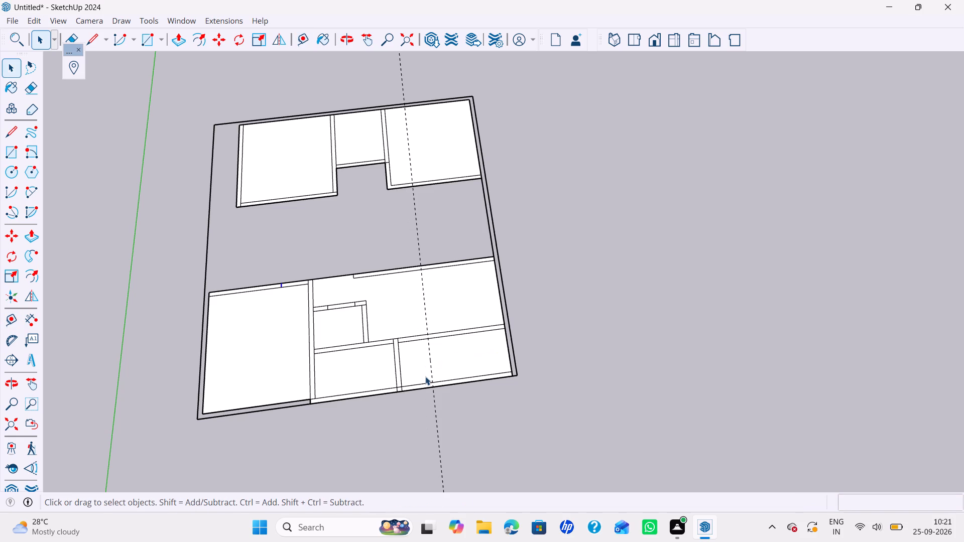
Copy both lines of the partition between the lower rooms, with their end segments, to the new guide at the outer wall.
{"action": "key", "text": "l"}
{"action": "scroll", "coordinate": [436, 337], "scroll_direction": "up", "scroll_amount": 2}
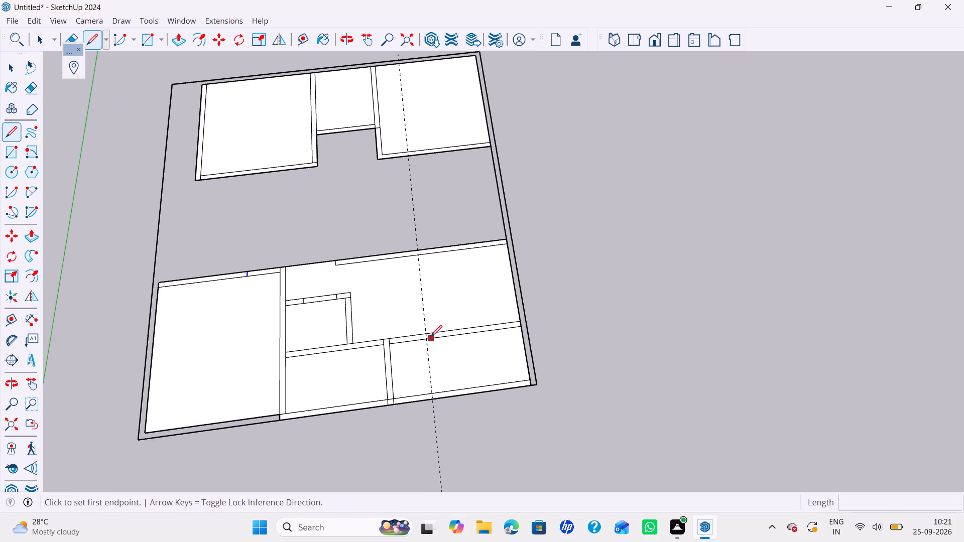
{"action": "key", "text": "space"}
{"action": "left_click", "coordinate": [394, 388]}
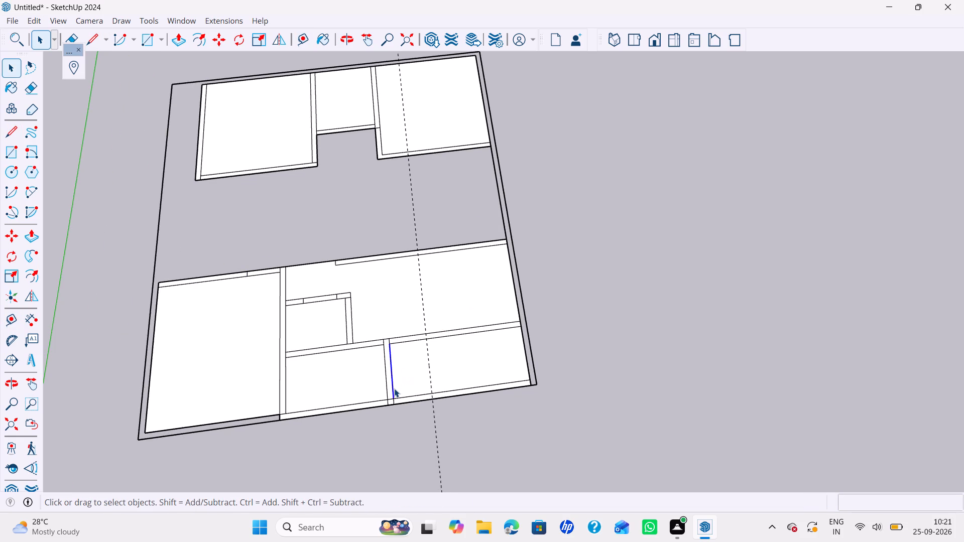
{"action": "scroll", "coordinate": [385, 375], "scroll_direction": "up", "scroll_amount": 2}
{"action": "left_click", "coordinate": [386, 372]}
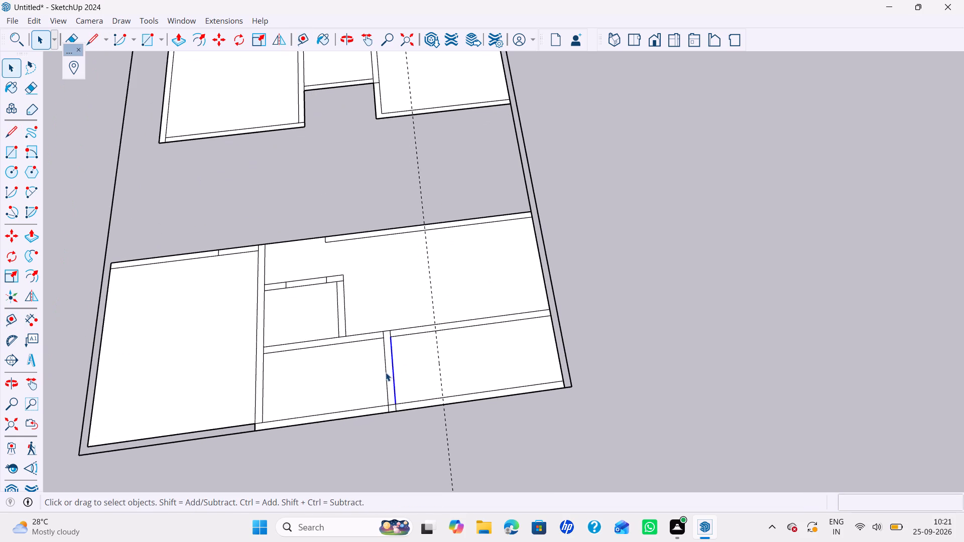
{"action": "left_click", "coordinate": [391, 344], "text": "ctrl"}
{"action": "left_click", "coordinate": [391, 334], "text": "ctrl"}
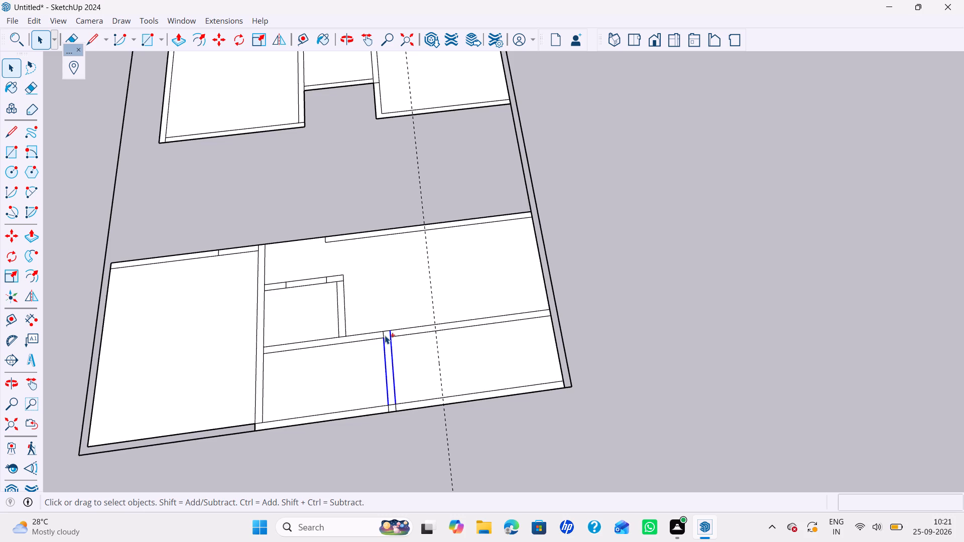
{"action": "left_click", "coordinate": [385, 335], "text": "ctrl"}
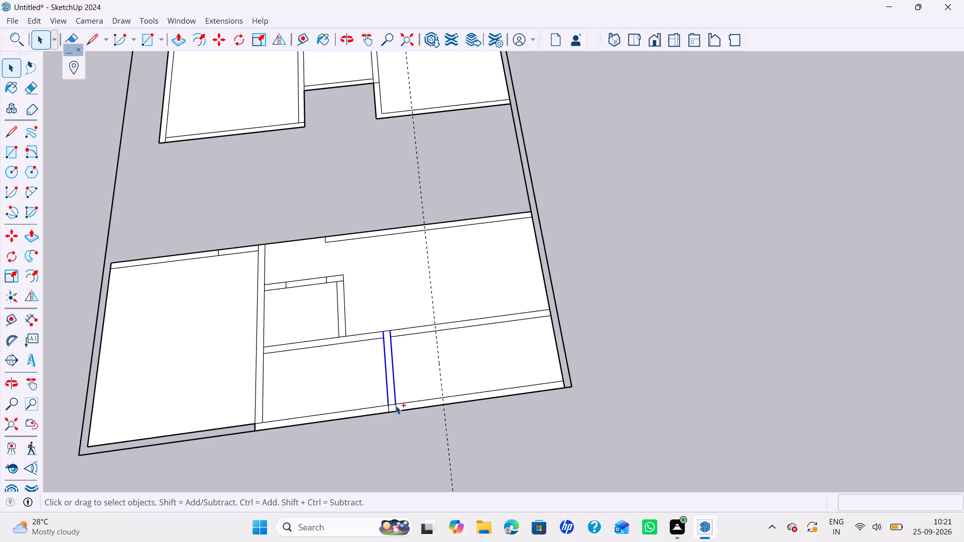
{"action": "left_click", "coordinate": [396, 405], "text": "ctrl"}
{"action": "left_click", "coordinate": [389, 409], "text": "ctrl"}
{"action": "key", "text": "m"}
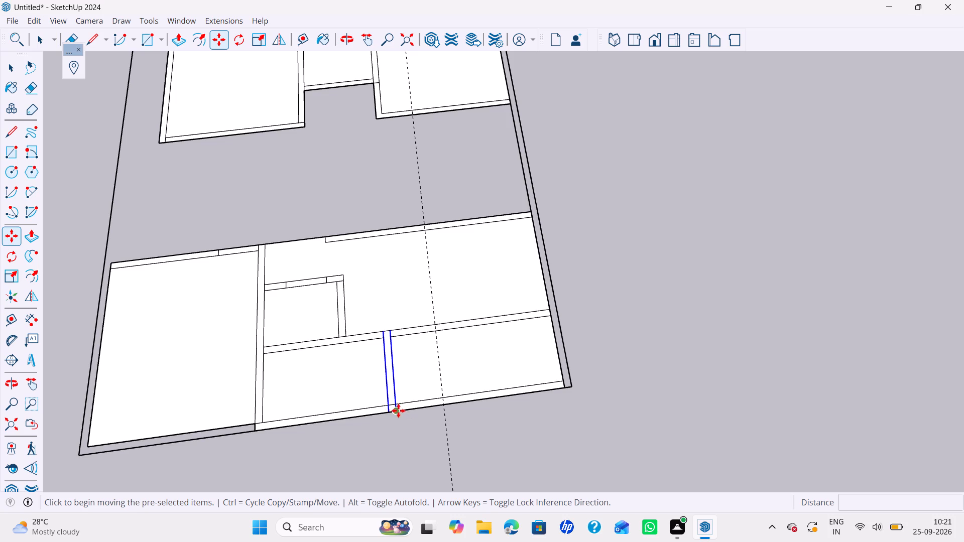
{"action": "left_click", "coordinate": [398, 411]}
{"action": "left_click", "coordinate": [446, 405]}
{"action": "key", "text": "Escape"}
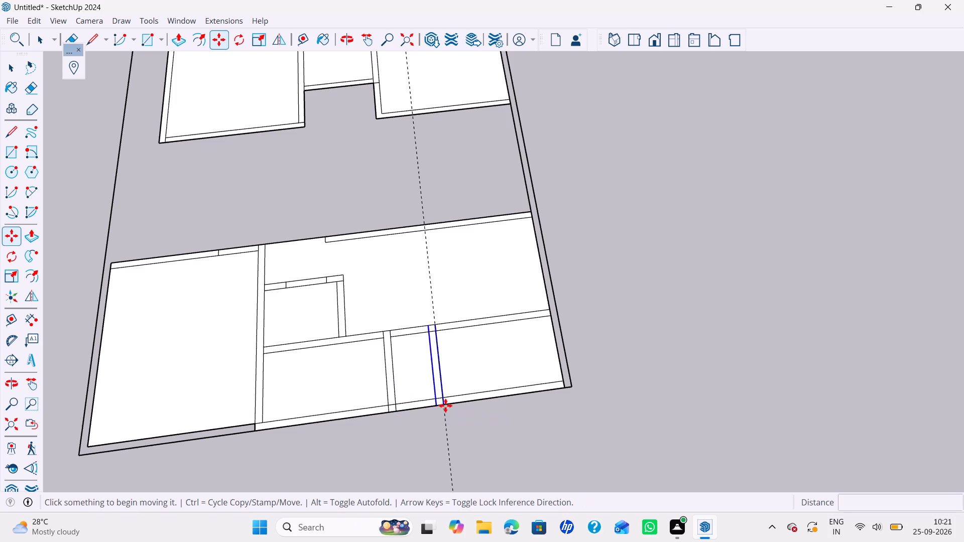
Erase the old partition between the two lower rooms, including its end segments at the outer wall and the cross wall.
{"action": "key", "text": "e"}
{"action": "left_click_drag", "start_coordinate": [395, 374], "coordinate": [390, 374]}
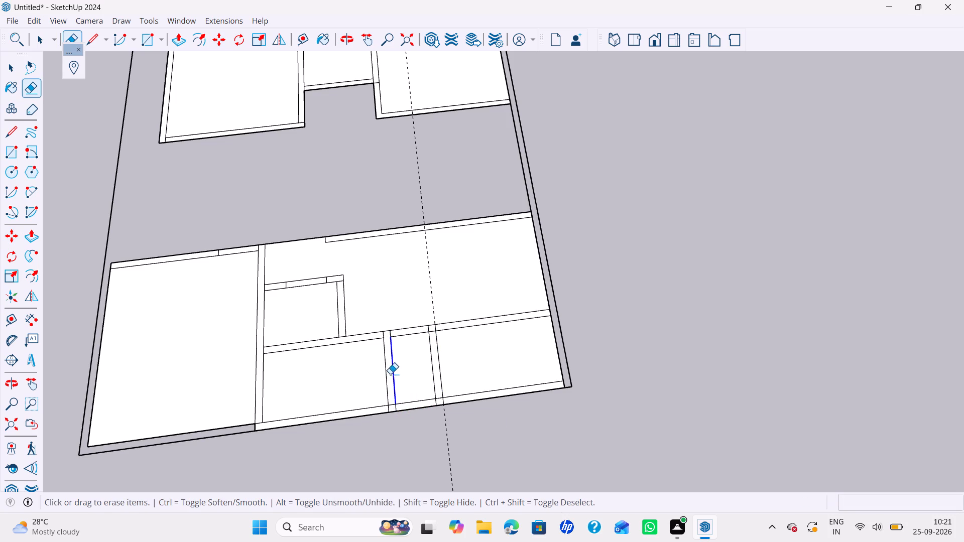
{"action": "left_click_drag", "start_coordinate": [390, 374], "coordinate": [379, 375]}
{"action": "scroll", "coordinate": [389, 379], "scroll_direction": "up", "scroll_amount": 3}
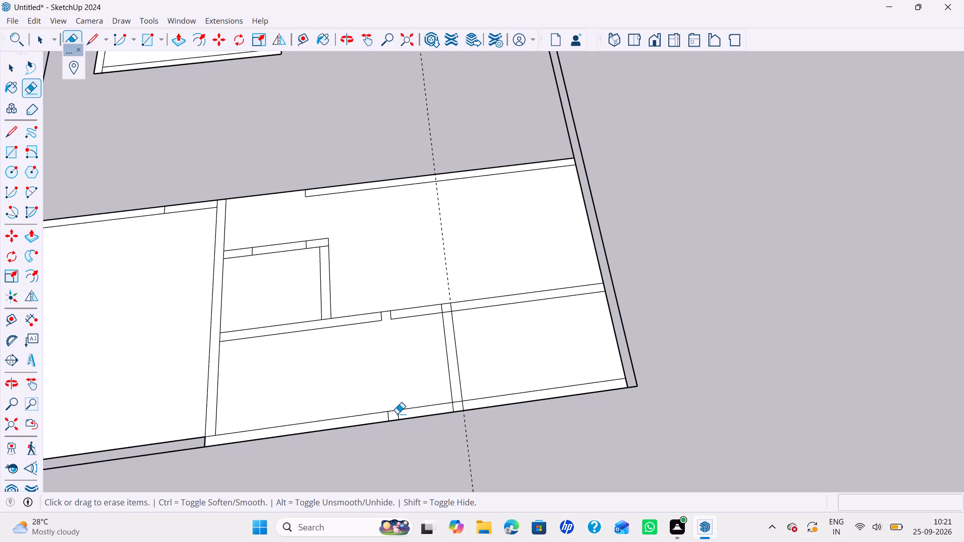
{"action": "left_click", "coordinate": [397, 414]}
{"action": "left_click_drag", "start_coordinate": [385, 418], "coordinate": [400, 418]}
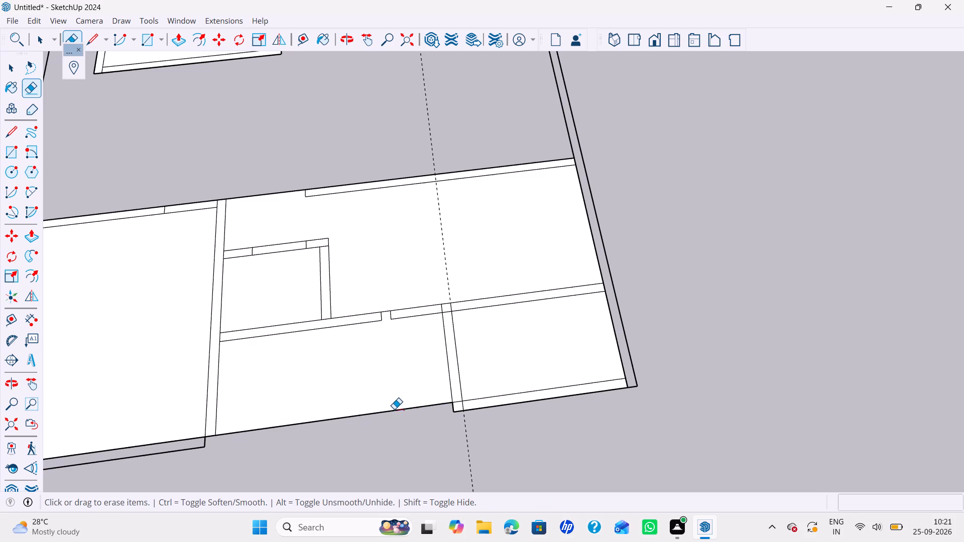
{"action": "key", "text": "ctrl+z"}
{"action": "scroll", "coordinate": [392, 416], "scroll_direction": "up", "scroll_amount": 3}
{"action": "left_click", "coordinate": [390, 414]}
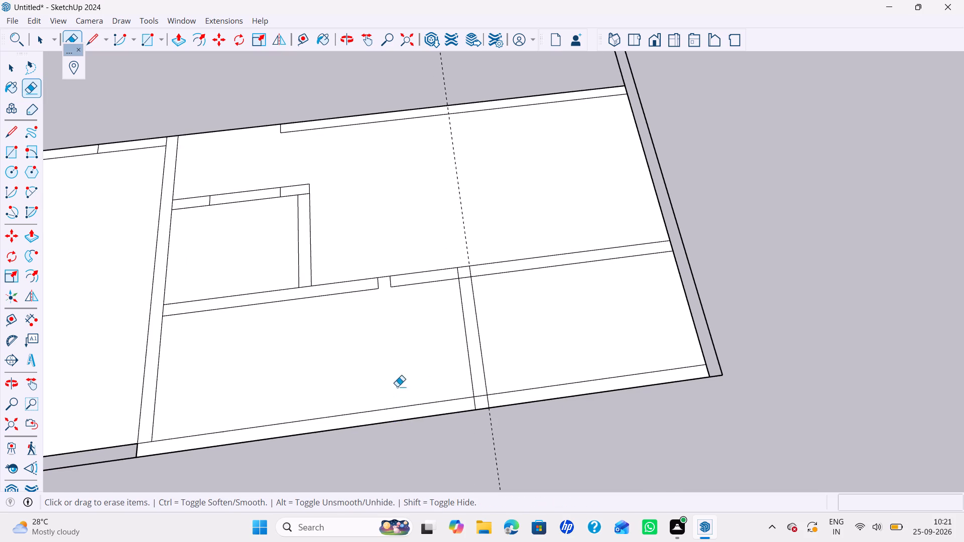
{"action": "scroll", "coordinate": [377, 306], "scroll_direction": "up", "scroll_amount": 3}
{"action": "left_click", "coordinate": [378, 279]}
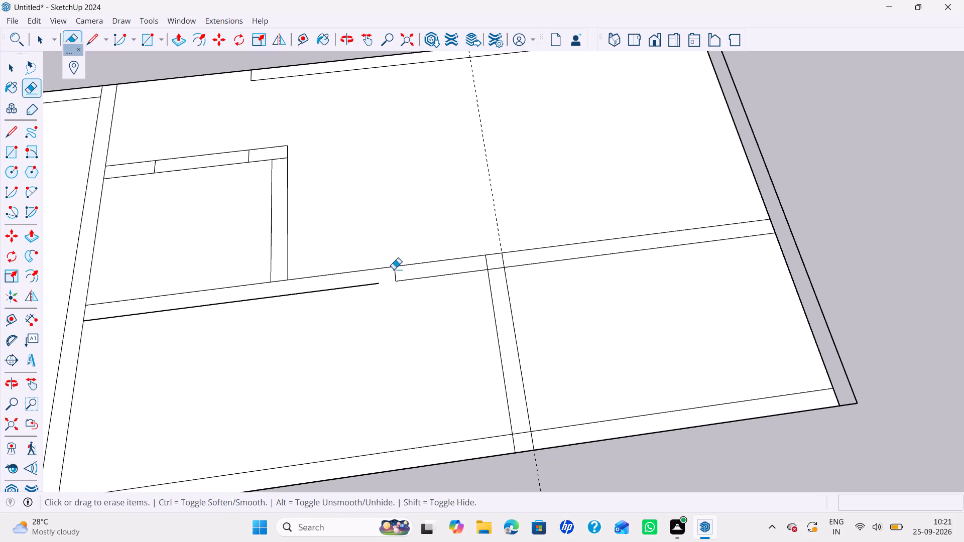
{"action": "left_click", "coordinate": [394, 269]}
Place a guide 8'6" from the new partition's near line, across the lower middle room toward the large room.
{"action": "key", "text": "t"}
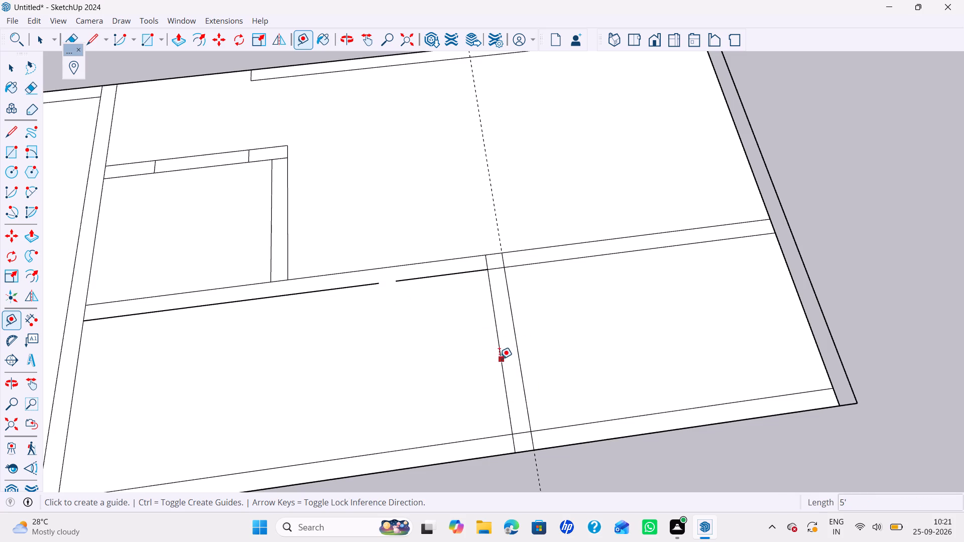
{"action": "left_click", "coordinate": [499, 359]}
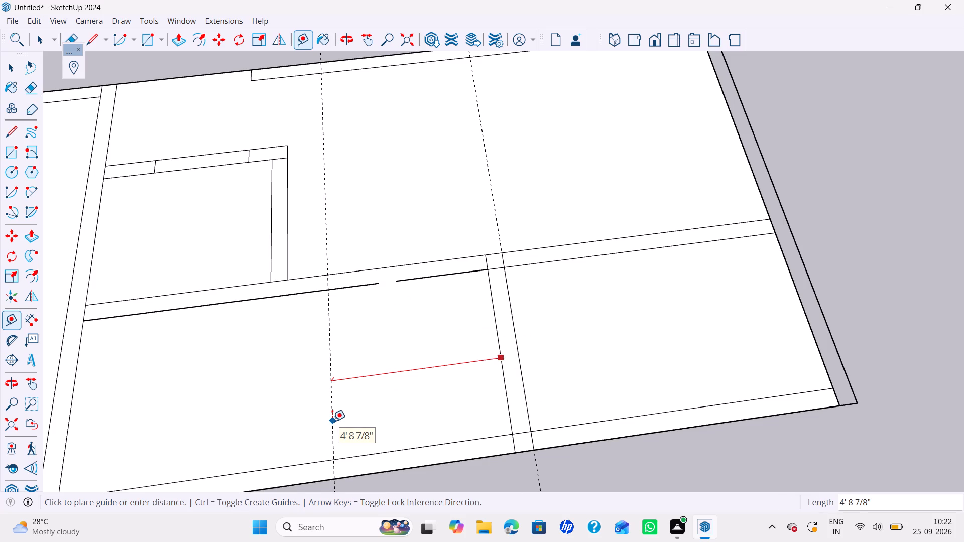
{"action": "type", "text": "8'"}
{"action": "type", "text": "6\""}
{"action": "key", "text": "Return"}
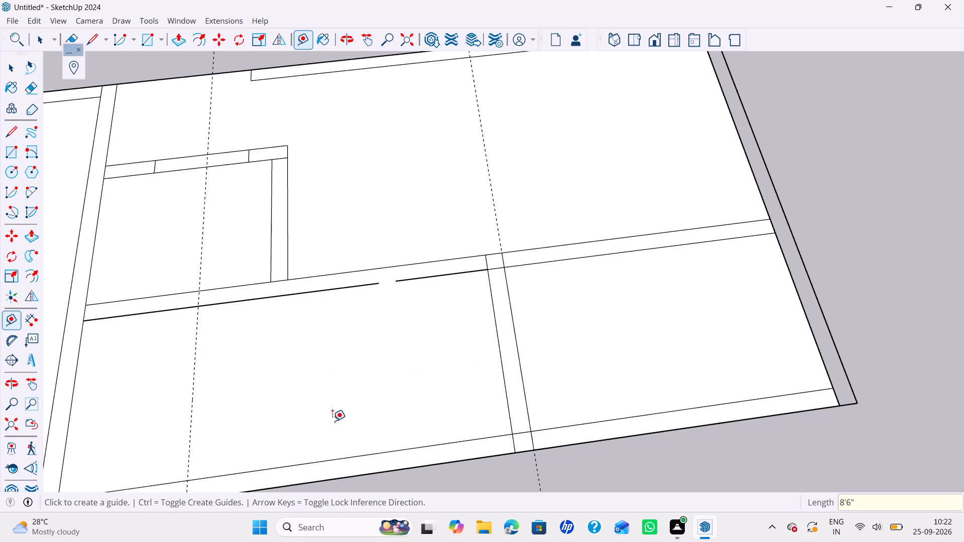
{"action": "left_click", "coordinate": [522, 391]}
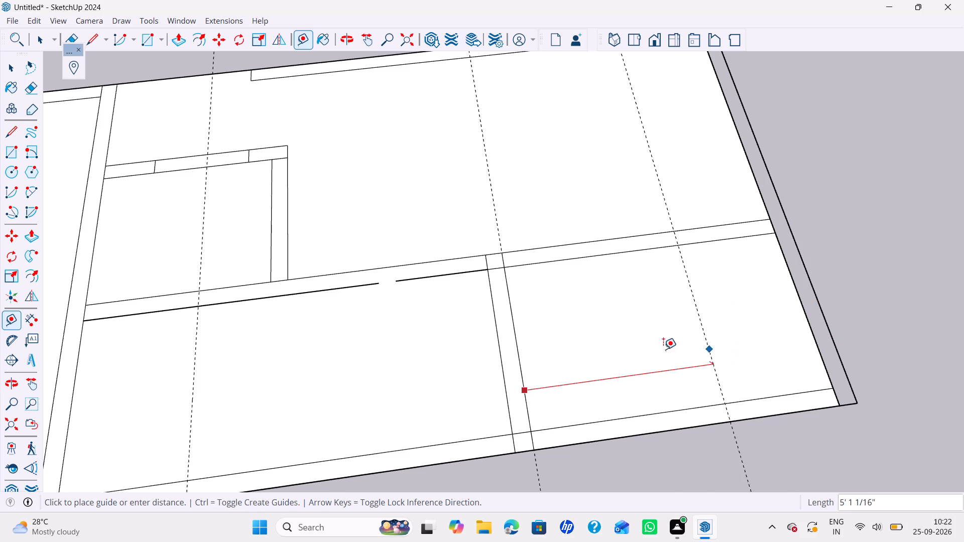
{"action": "key", "text": "Escape"}
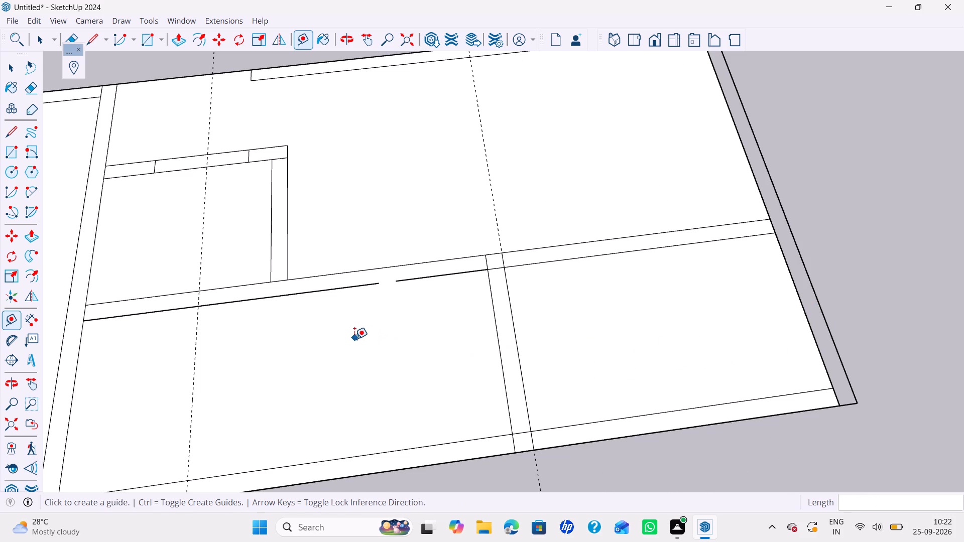
{"action": "key", "text": "space"}
Draw a line closing the gap in the cross wall's lower line where the old partition met it.
{"action": "scroll", "coordinate": [350, 338], "scroll_direction": "down", "scroll_amount": 3}
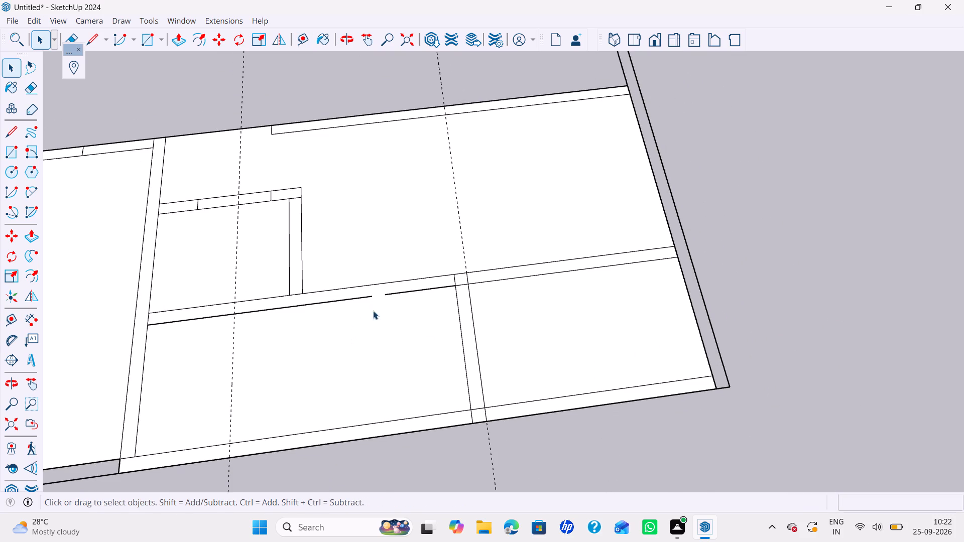
{"action": "key", "text": "l"}
{"action": "left_click", "coordinate": [373, 297]}
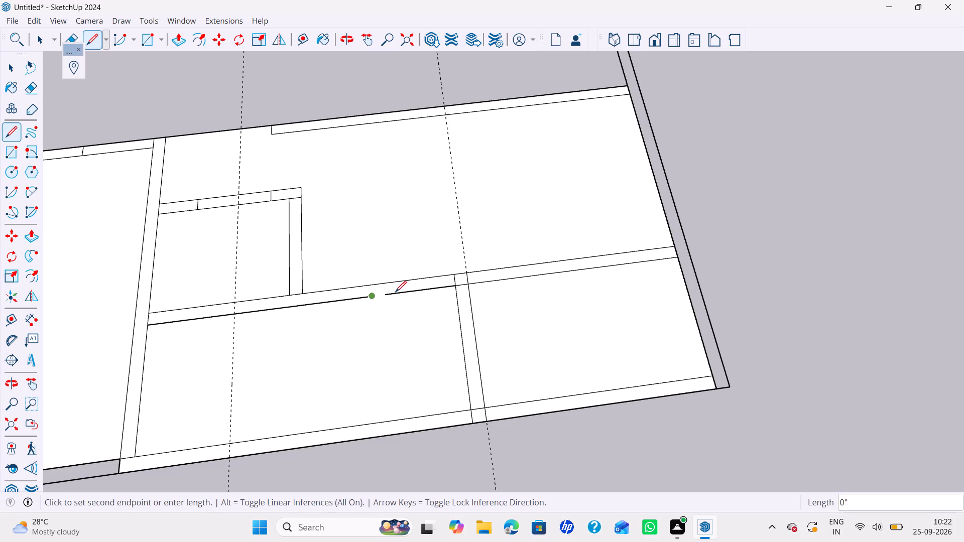
{"action": "left_click", "coordinate": [388, 295]}
{"action": "scroll", "coordinate": [384, 304], "scroll_direction": "down", "scroll_amount": 3, "text": "shift"}
{"action": "middle_click_drag", "start_coordinate": [383, 308], "coordinate": [442, 305], "text": "shift"}
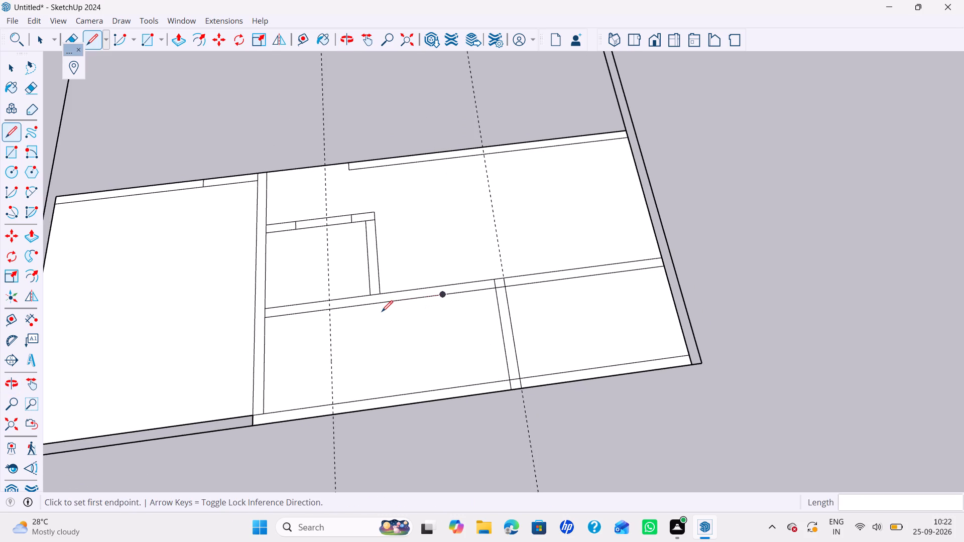
{"action": "key", "text": "space"}
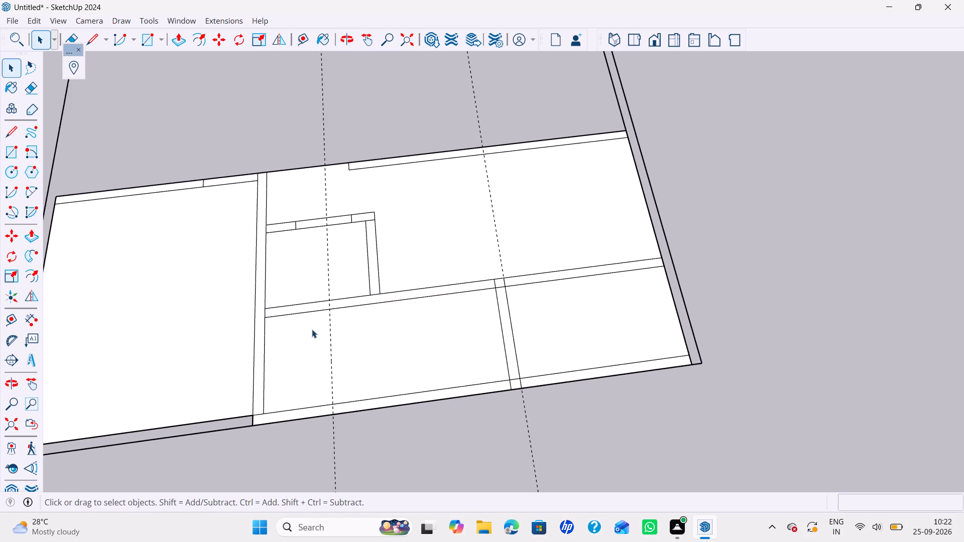
Draw a 6' line along the 8'6" guide from the cross wall's upper line to the outer wall's outer edge.
{"action": "key", "text": "l"}
{"action": "left_click", "coordinate": [328, 302]}
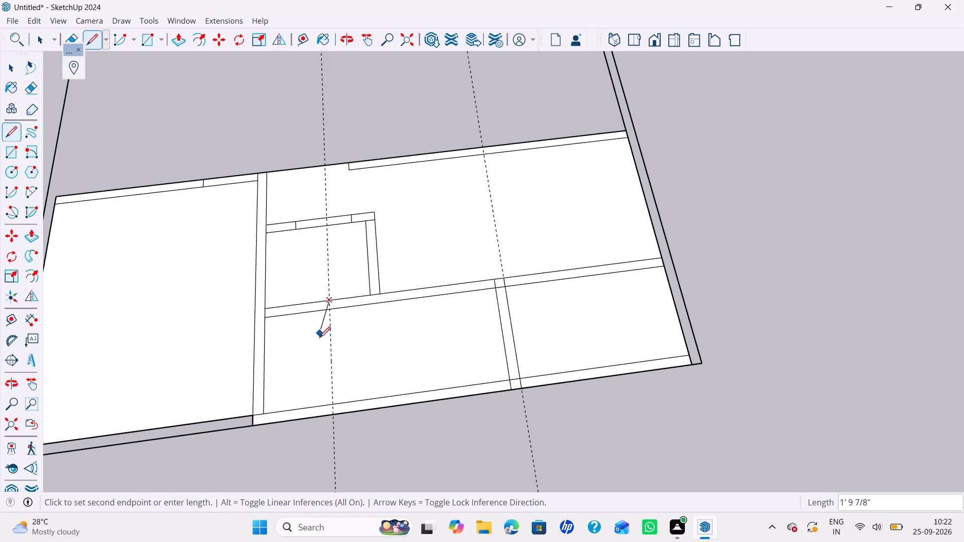
{"action": "left_click", "coordinate": [335, 413]}
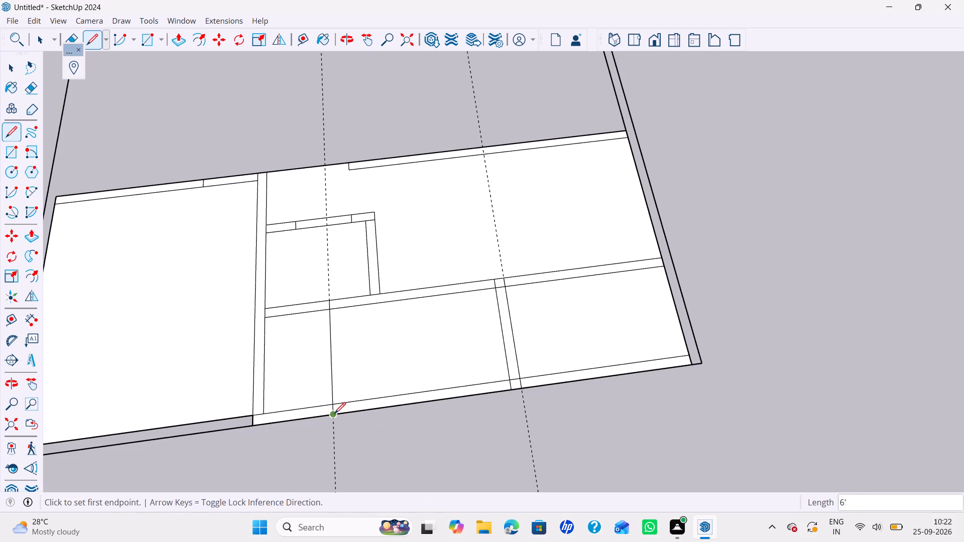
{"action": "key", "text": "space"}
Copy all segments of the new line 6" toward the large room to form the second partition face.
{"action": "left_click", "coordinate": [334, 399]}
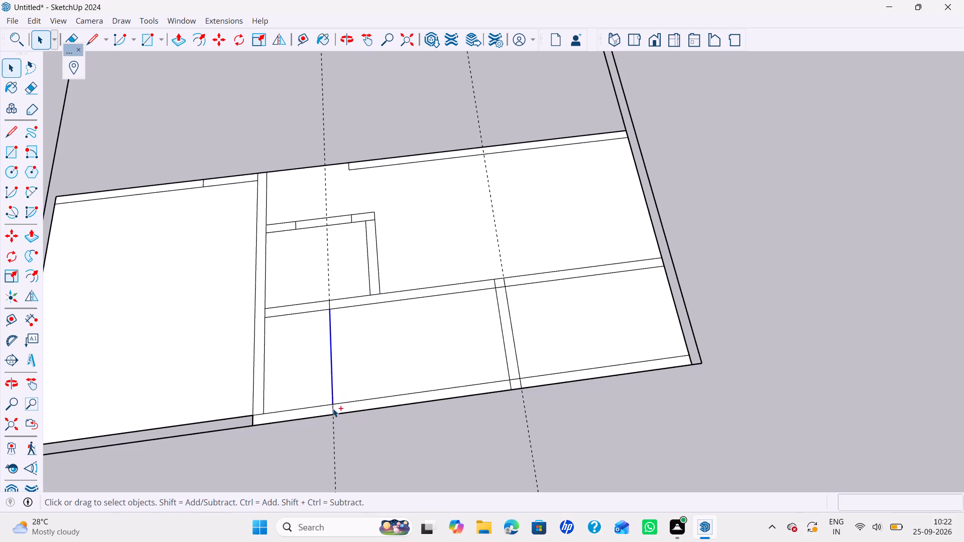
{"action": "left_click", "coordinate": [333, 409], "text": "ctrl"}
{"action": "left_click", "coordinate": [329, 303], "text": "ctrl"}
{"action": "key", "text": "m"}
{"action": "left_click", "coordinate": [328, 296], "text": "ctrl"}
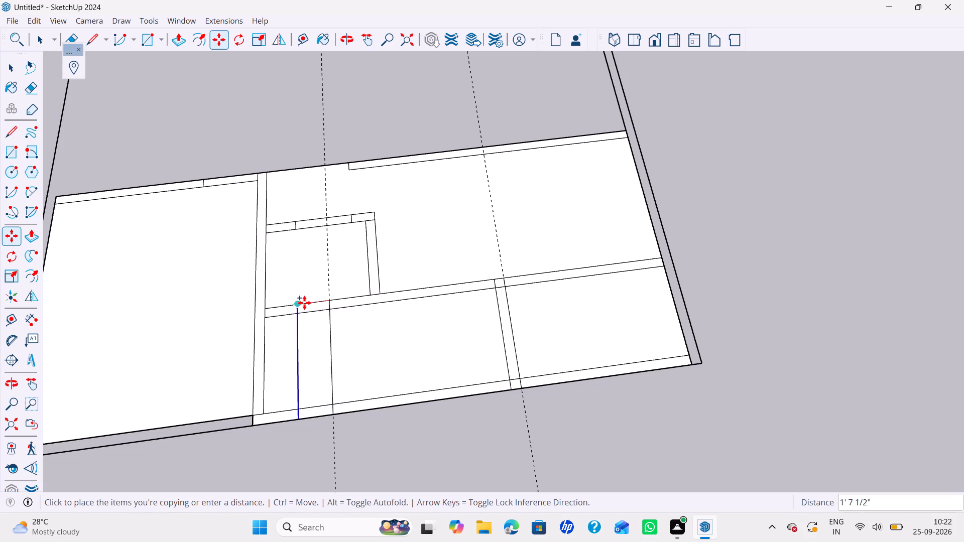
{"action": "type", "text": "6\""}
{"action": "key", "text": "Return"}
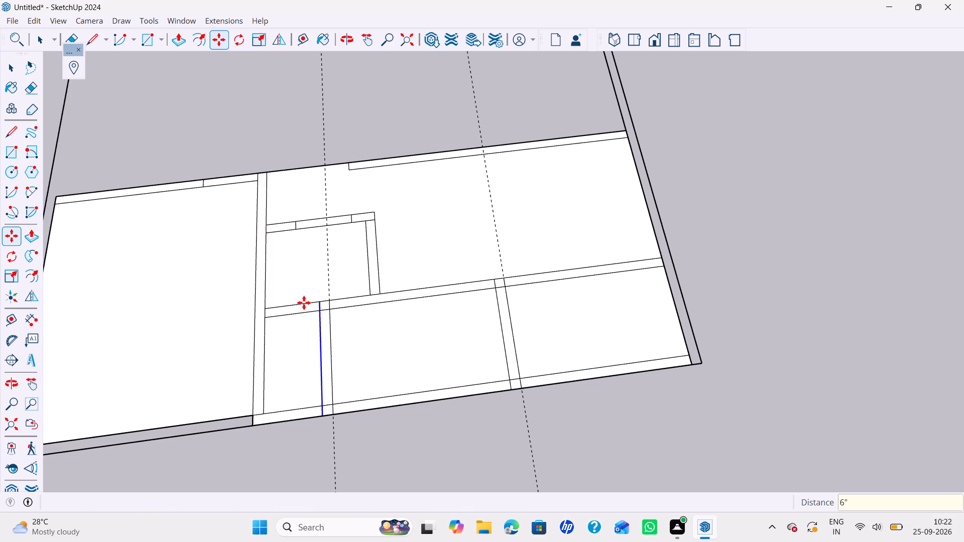
{"action": "key", "text": "space"}
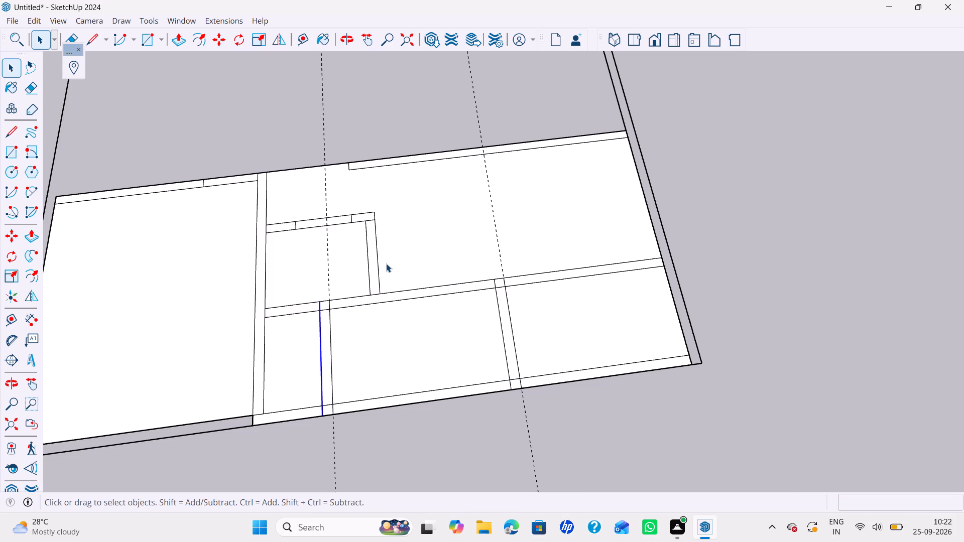
Erase the walls of the small inner room above the cross wall, along with the 8'6" guide crossing it.
{"action": "scroll", "coordinate": [386, 263], "scroll_direction": "down", "scroll_amount": 4}
{"action": "middle_click_drag", "start_coordinate": [386, 269], "coordinate": [380, 306], "text": "shift"}
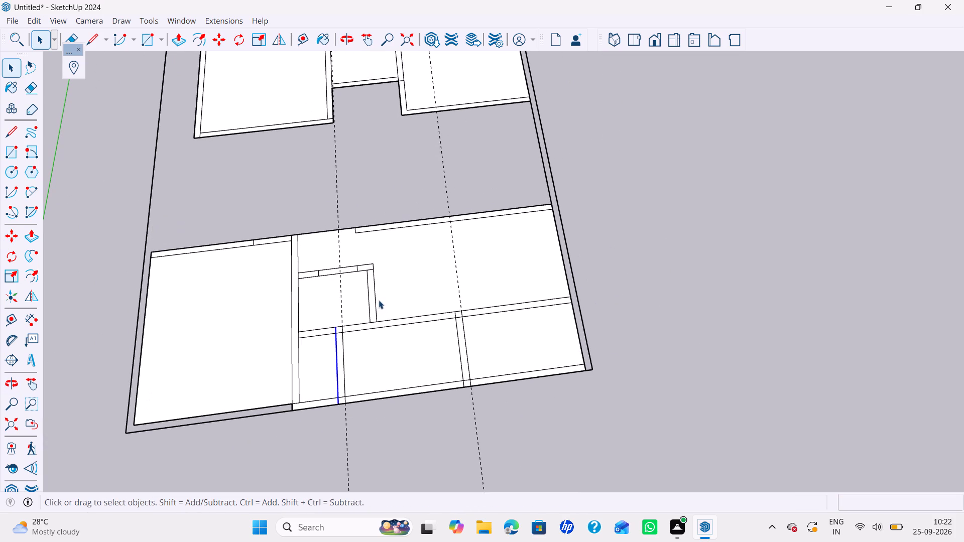
{"action": "key", "text": "e"}
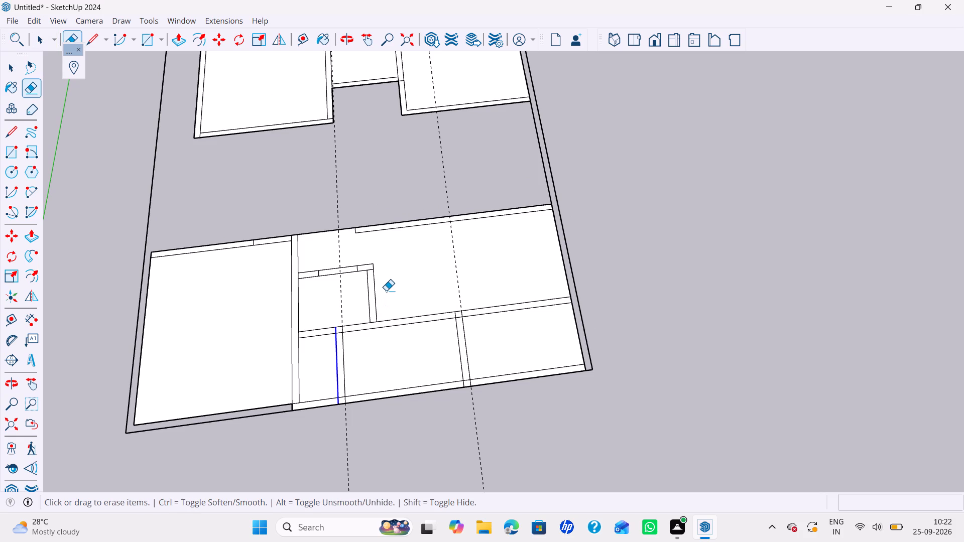
{"action": "left_click_drag", "start_coordinate": [387, 288], "coordinate": [375, 266]}
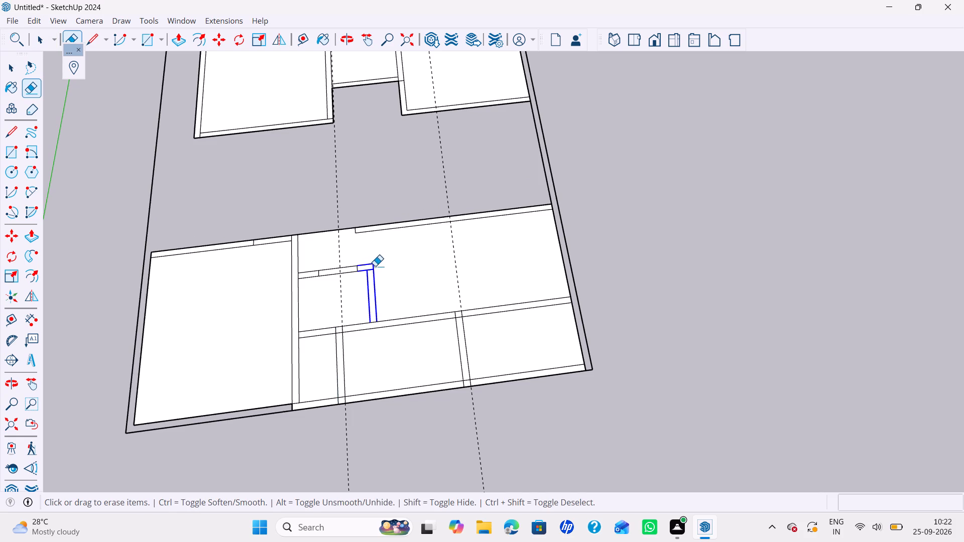
{"action": "left_click_drag", "start_coordinate": [375, 266], "coordinate": [325, 268]}
{"action": "left_click", "coordinate": [325, 268]}
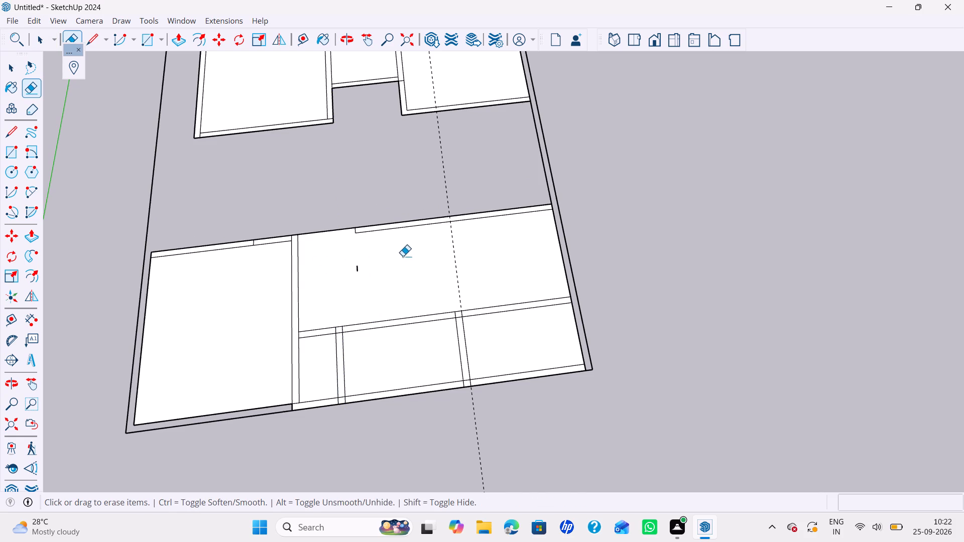
{"action": "left_click_drag", "start_coordinate": [364, 265], "coordinate": [352, 275]}
{"action": "left_click_drag", "start_coordinate": [357, 277], "coordinate": [309, 288]}
{"action": "left_click_drag", "start_coordinate": [309, 288], "coordinate": [305, 288]}
Erase the old dividing wall beside the large room and the leftover cross-wall stub up to the new partition.
{"action": "left_click_drag", "start_coordinate": [291, 272], "coordinate": [308, 272]}
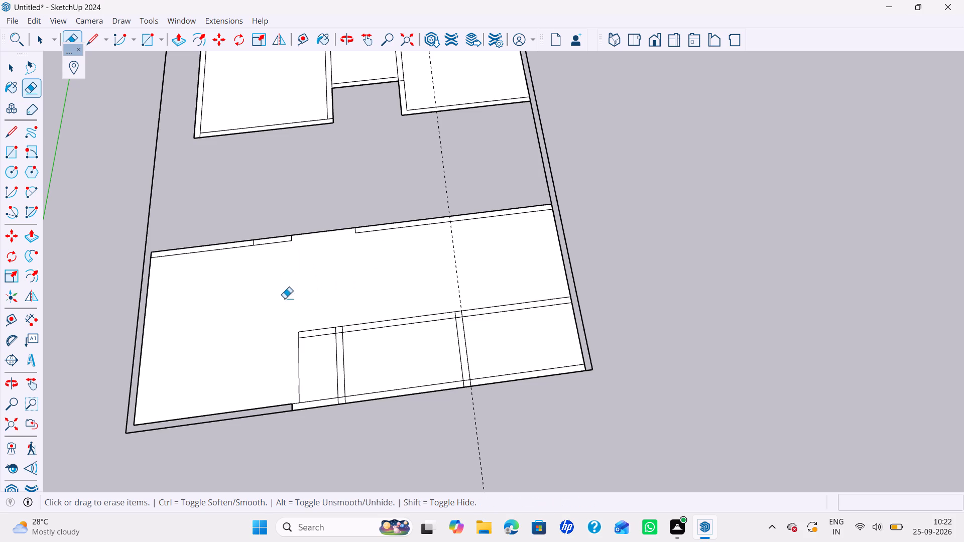
{"action": "left_click_drag", "start_coordinate": [290, 344], "coordinate": [299, 331]}
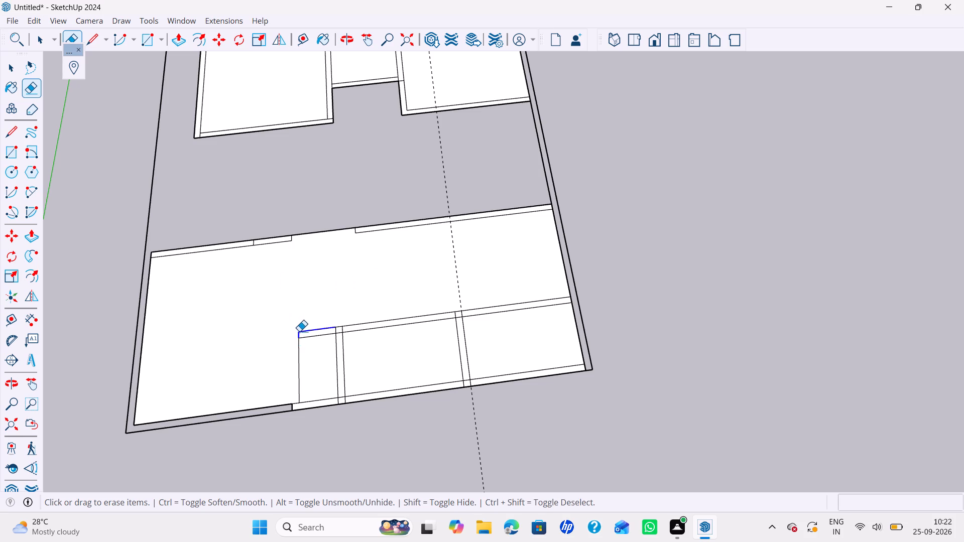
{"action": "left_click_drag", "start_coordinate": [299, 331], "coordinate": [310, 336]}
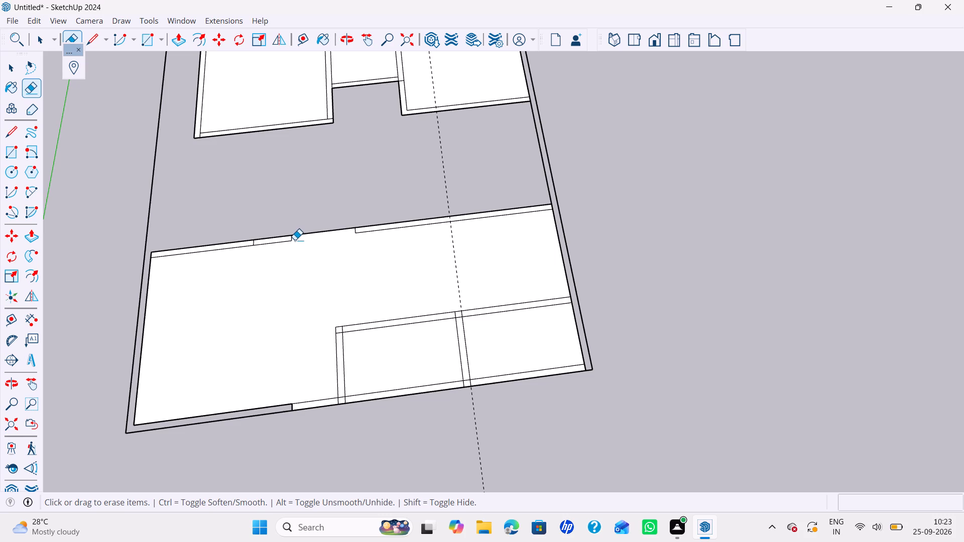
Erase the inner wall line along the large room's upper edge, including its short end segments.
{"action": "left_click_drag", "start_coordinate": [295, 240], "coordinate": [284, 241]}
{"action": "left_click_drag", "start_coordinate": [257, 247], "coordinate": [252, 242]}
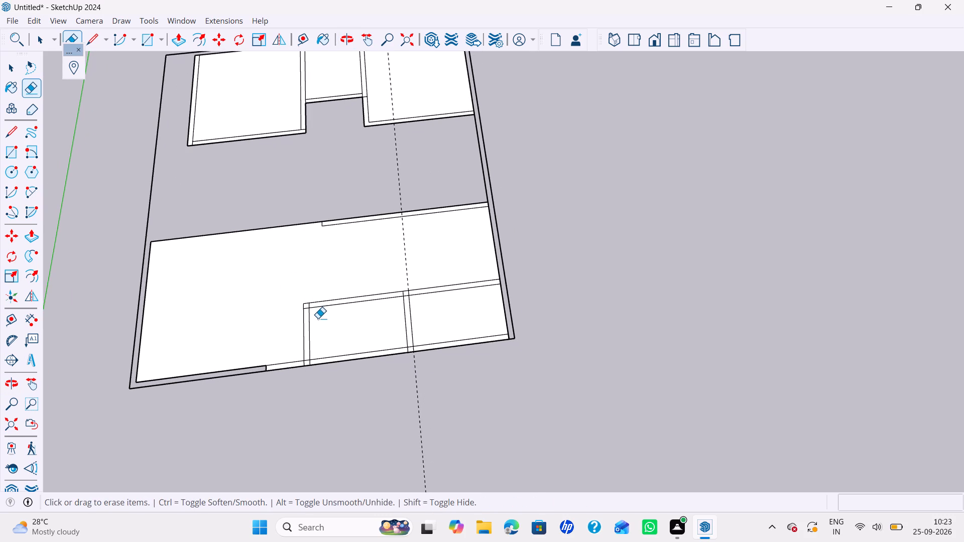
Draw two parallel 8'6" lines extending both faces of the new partition from the cross wall to the upper outer edge.
{"action": "key", "text": "l"}
{"action": "scroll", "coordinate": [310, 305], "scroll_direction": "up", "scroll_amount": 2}
{"action": "left_click", "coordinate": [308, 304]}
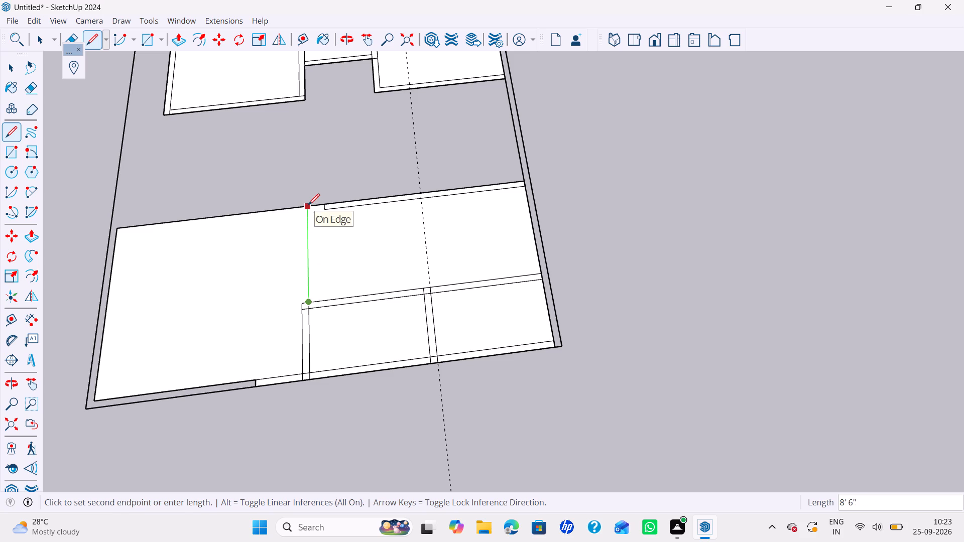
{"action": "left_click", "coordinate": [308, 205]}
{"action": "left_click", "coordinate": [302, 306]}
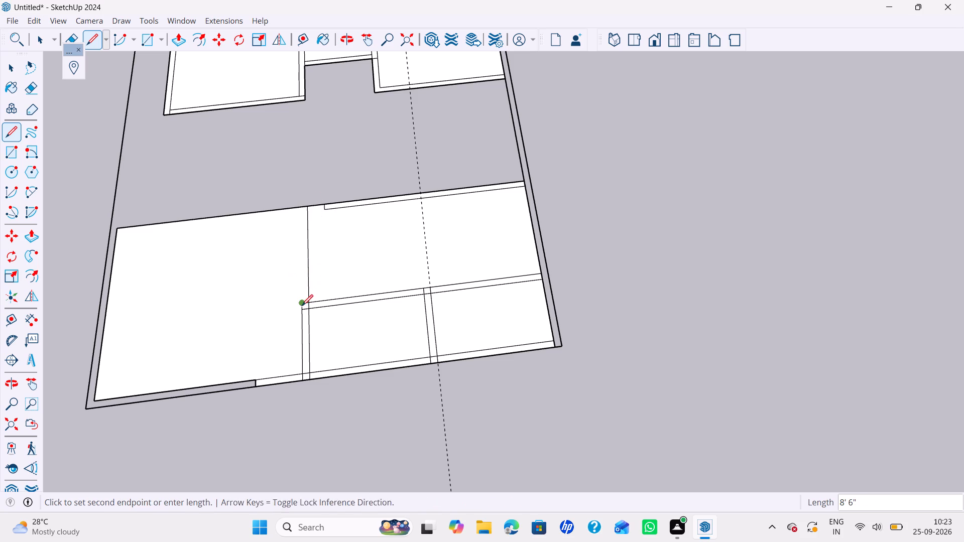
{"action": "left_click", "coordinate": [298, 208]}
{"action": "key", "text": "space"}
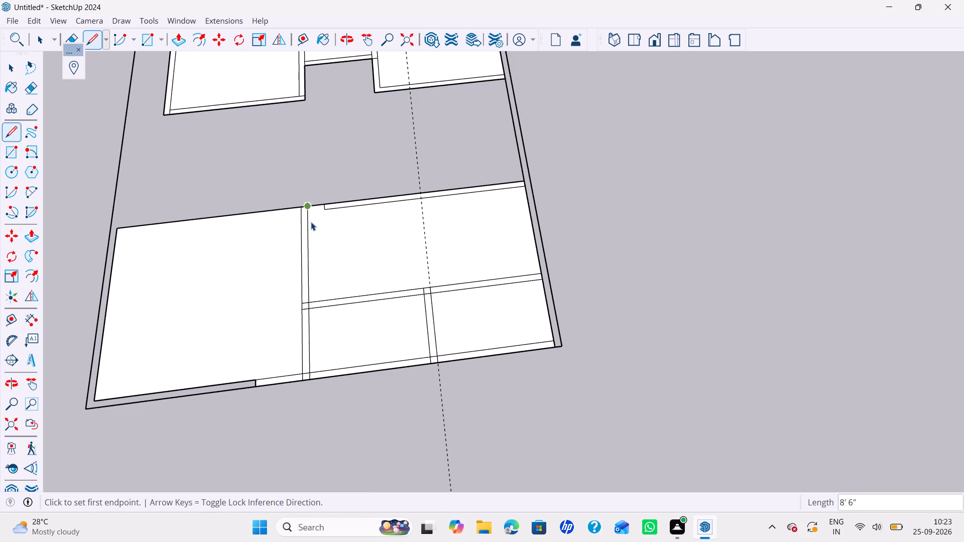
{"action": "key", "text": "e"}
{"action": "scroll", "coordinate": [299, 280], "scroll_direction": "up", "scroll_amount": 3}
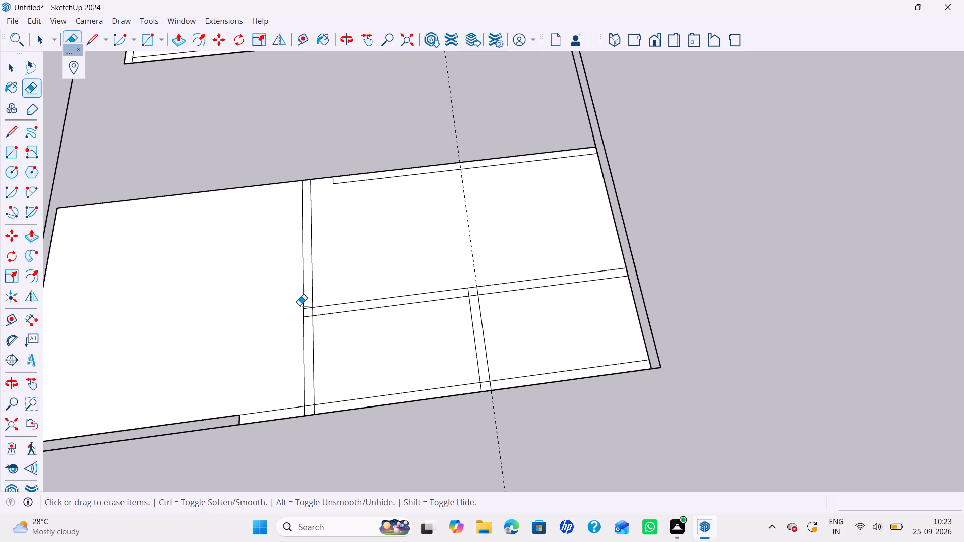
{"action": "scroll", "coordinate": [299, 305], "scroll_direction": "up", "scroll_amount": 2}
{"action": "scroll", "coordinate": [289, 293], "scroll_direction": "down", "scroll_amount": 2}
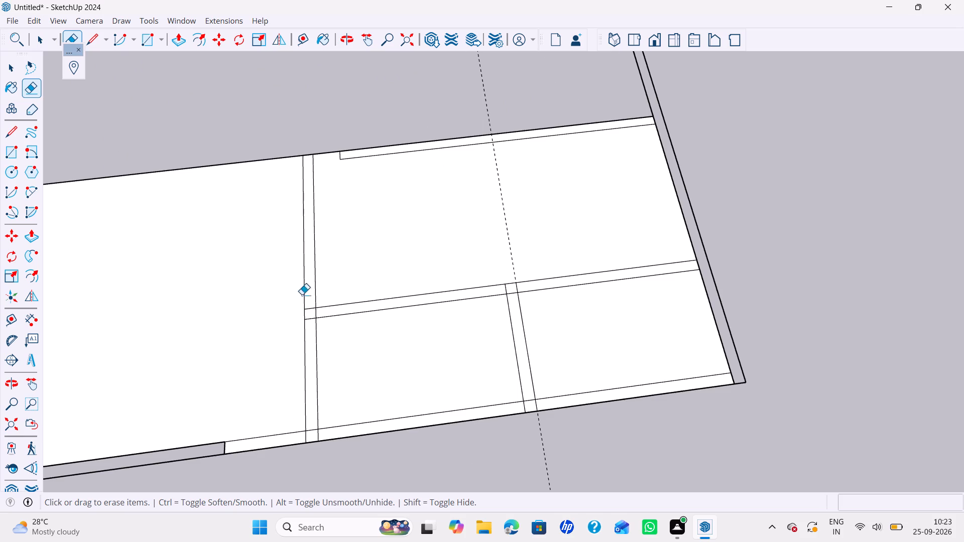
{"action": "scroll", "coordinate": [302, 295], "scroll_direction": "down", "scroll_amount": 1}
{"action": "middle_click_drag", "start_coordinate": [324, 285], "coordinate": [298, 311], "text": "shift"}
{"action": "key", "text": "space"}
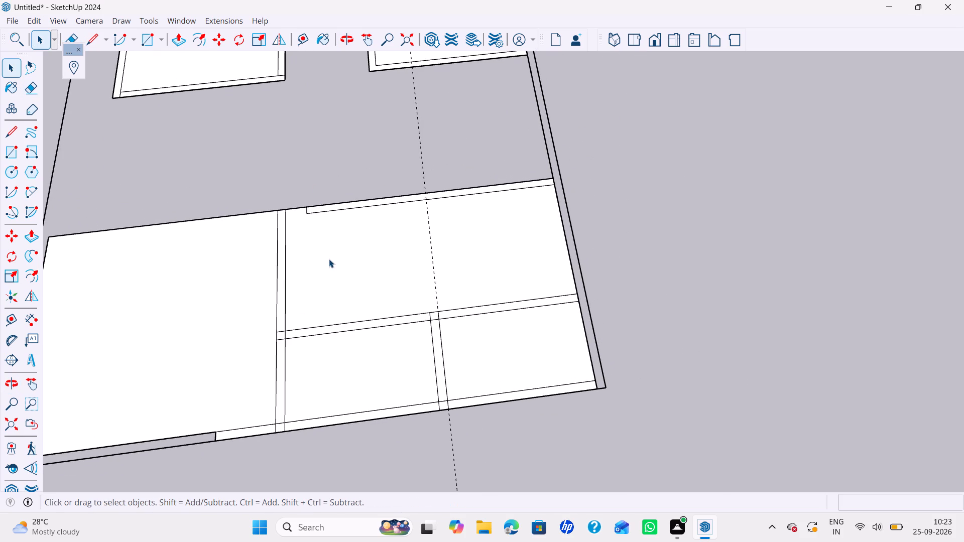
Draw a small room's inner outline in the corner of the dividing and cross walls, 4'6" deep and 5'4" wide.
{"action": "key", "text": "l"}
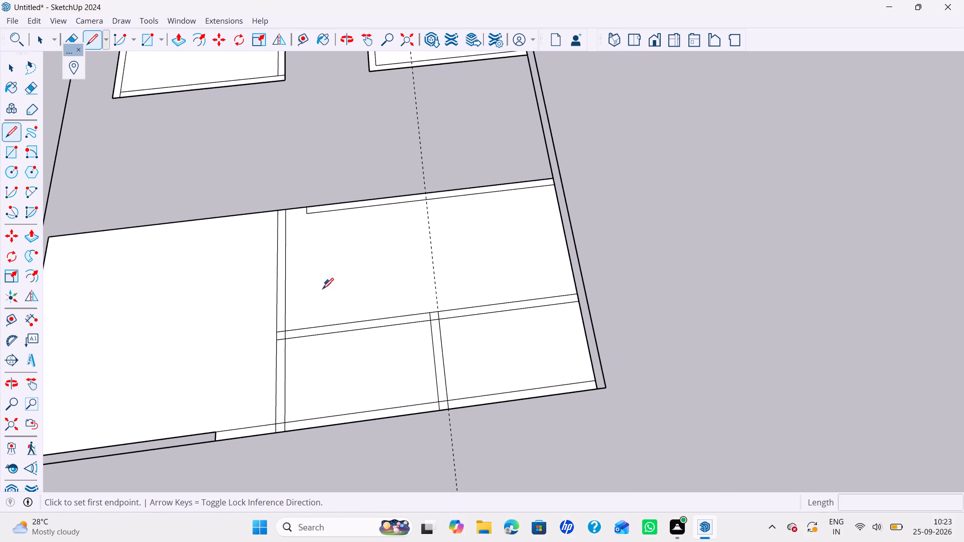
{"action": "key", "text": "Return"}
{"action": "left_click_drag", "start_coordinate": [284, 328], "coordinate": [284, 323]}
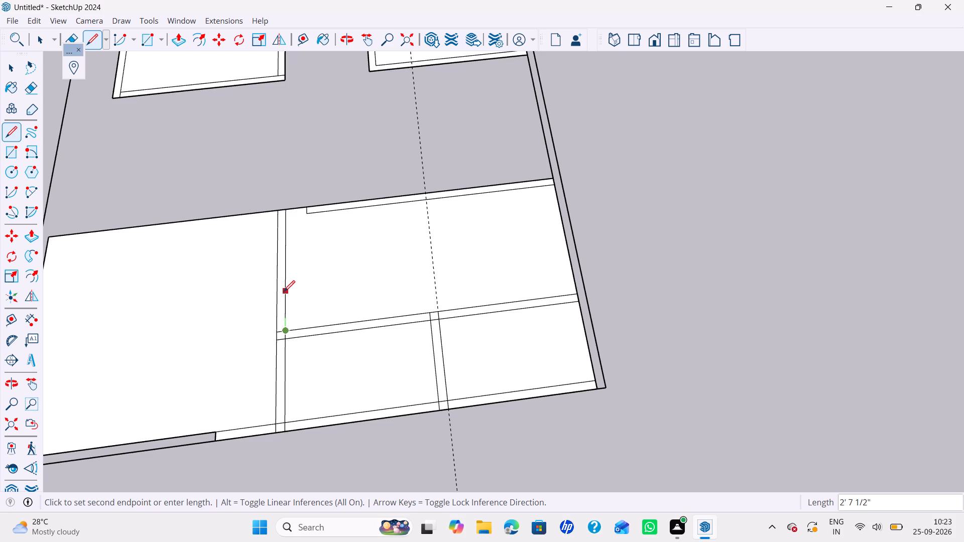
{"action": "type", "text": "4'6\""}
{"action": "key", "text": "Return"}
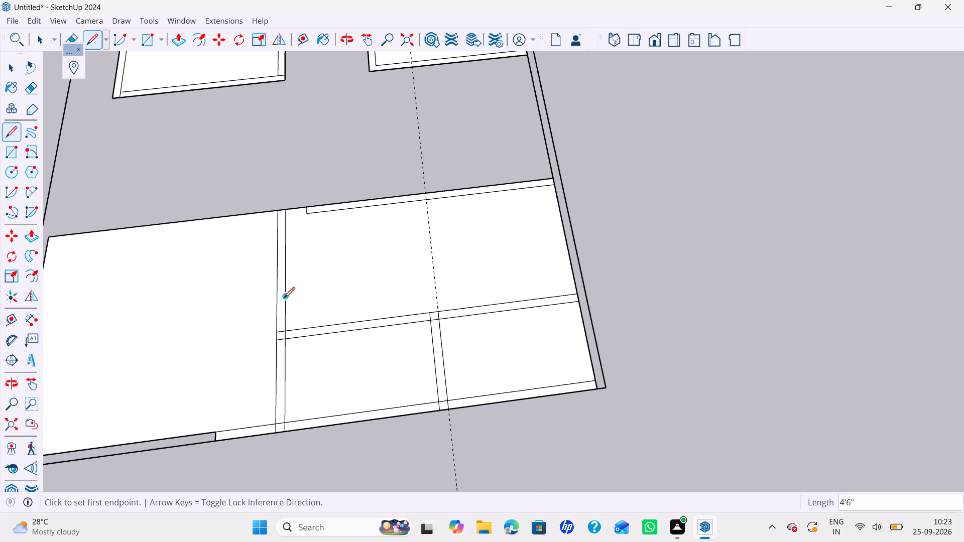
{"action": "left_click", "coordinate": [288, 262]}
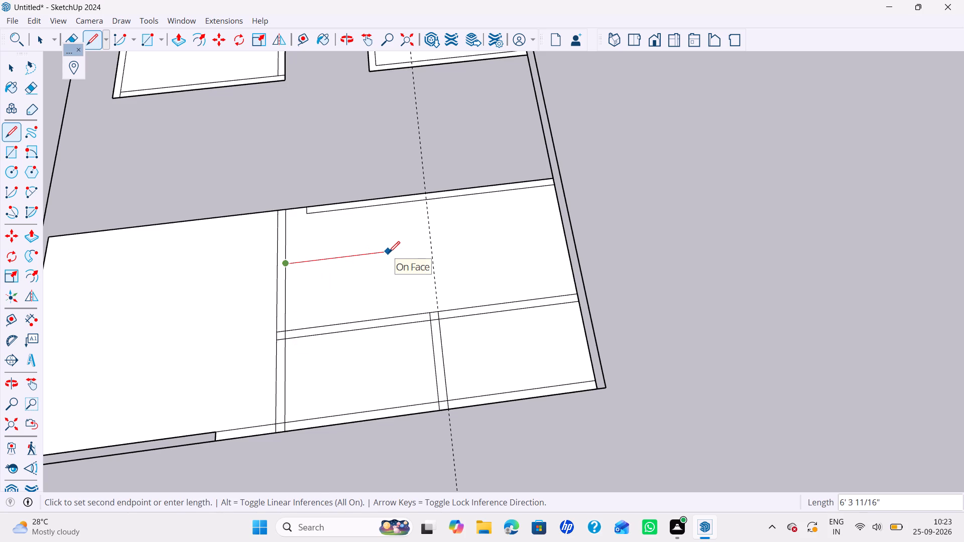
{"action": "key", "text": "5"}
{"action": "type", "text": "'5"}
{"action": "key", "text": "BackSpace"}
{"action": "key", "text": "4"}
{"action": "key", "text": "shift+quotedbl"}
{"action": "key", "text": "Return"}
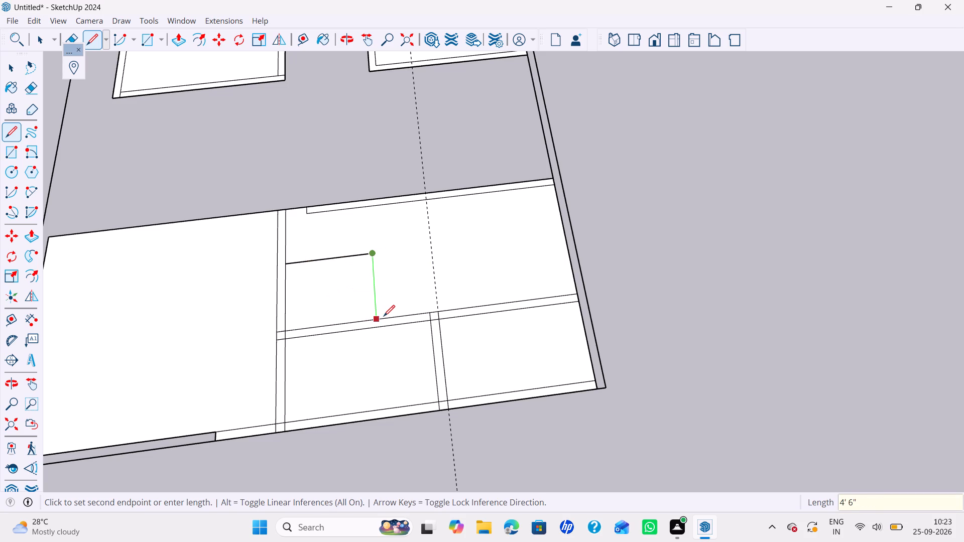
{"action": "left_click", "coordinate": [378, 318]}
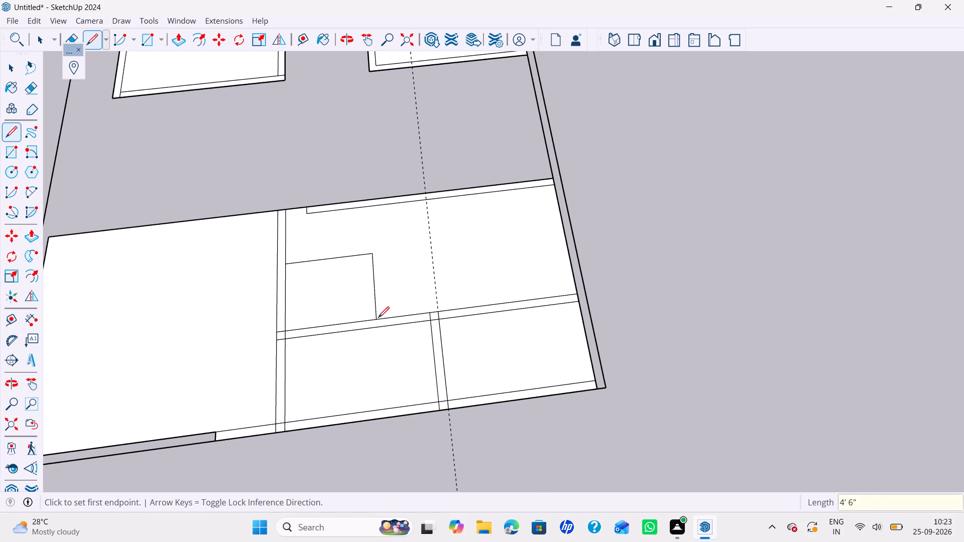
Draw the small room's outer wall lines 6" outside its inner outline, from the cross wall around to the dividing wall.
{"action": "left_click", "coordinate": [379, 317]}
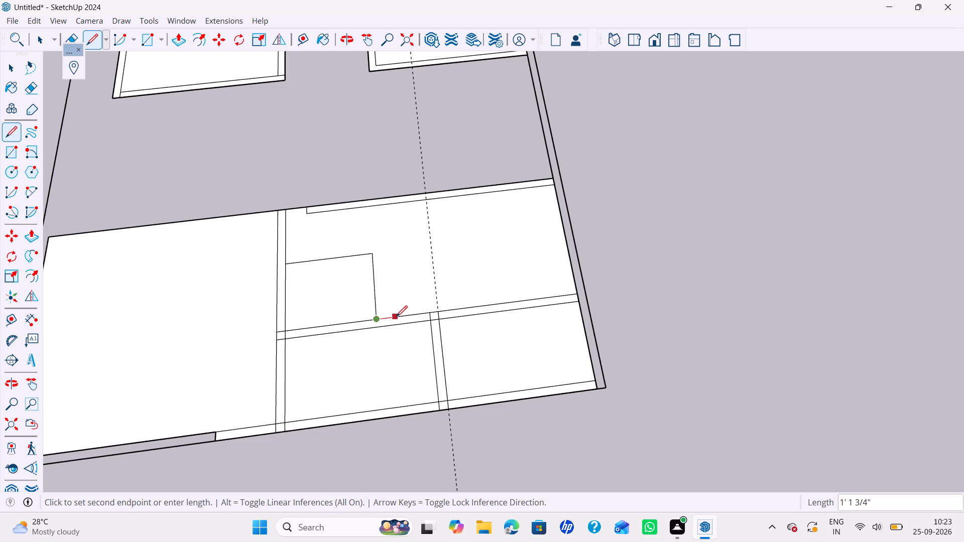
{"action": "type", "text": "6\""}
{"action": "key", "text": "Return"}
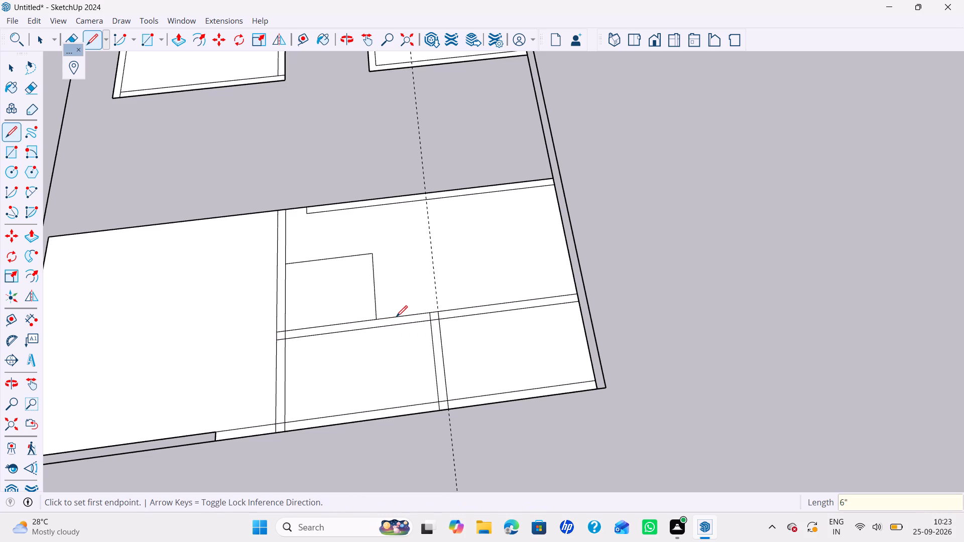
{"action": "left_click", "coordinate": [388, 318]}
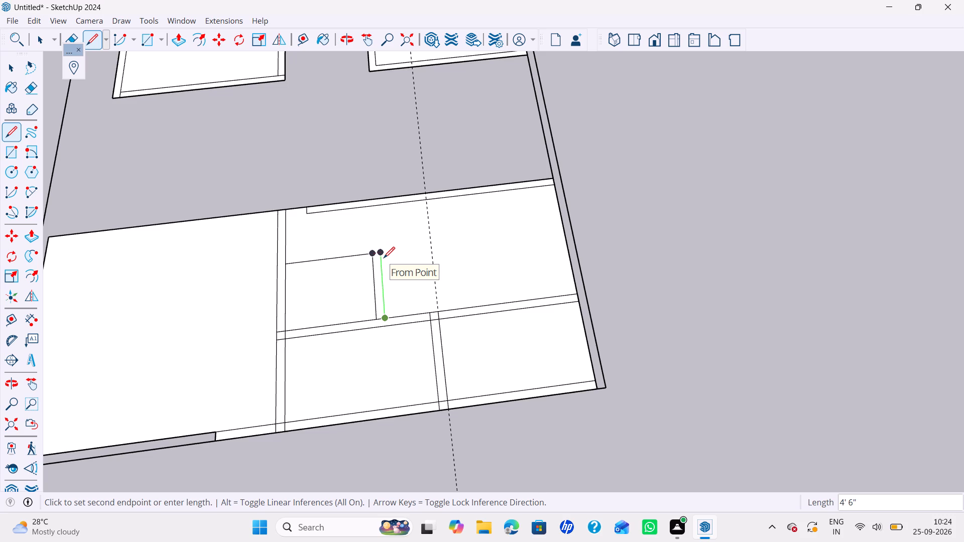
{"action": "left_click", "coordinate": [384, 258]}
{"action": "type", "text": "6\""}
{"action": "key", "text": "Return"}
{"action": "left_click", "coordinate": [286, 256]}
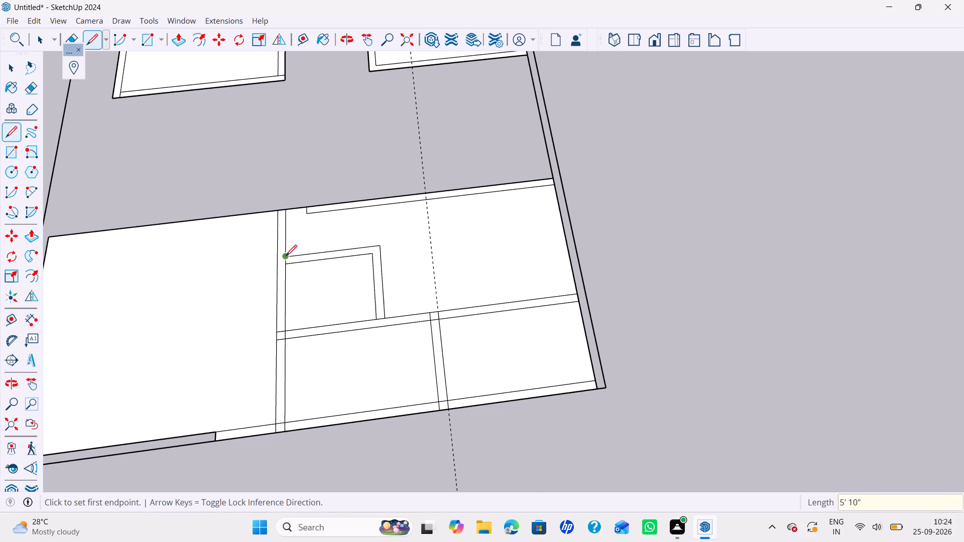
Extend the inner wall line along the upper edge to the dividing wall and erase its old short end segment.
{"action": "scroll", "coordinate": [327, 259], "scroll_direction": "down", "scroll_amount": 1}
{"action": "middle_click_drag", "start_coordinate": [328, 259], "coordinate": [308, 270], "text": "shift"}
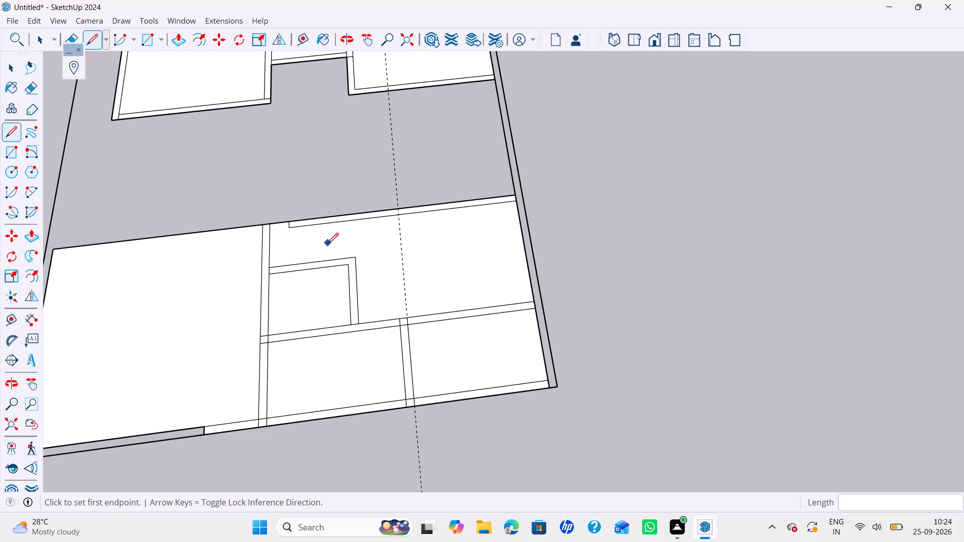
{"action": "key", "text": "space"}
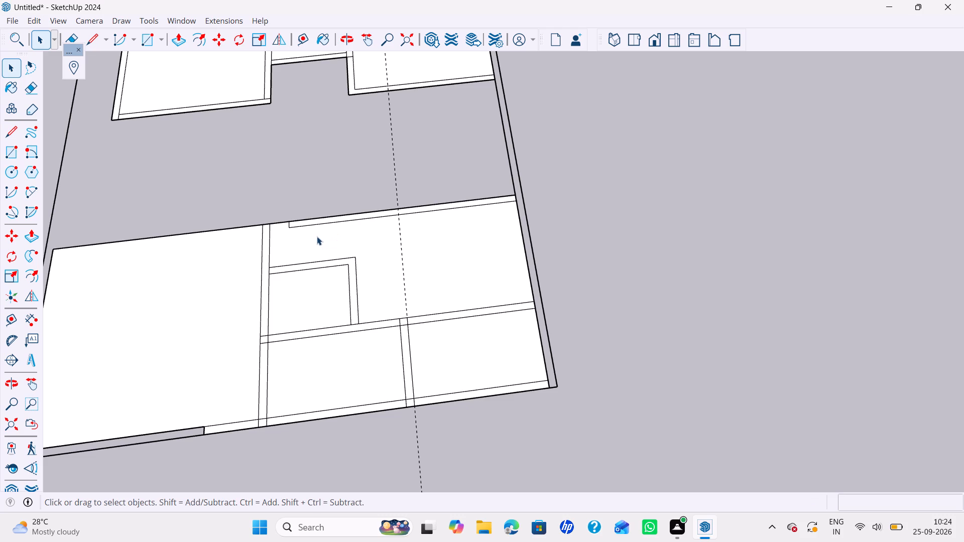
{"action": "key", "text": "e"}
{"action": "scroll", "coordinate": [300, 227], "scroll_direction": "up", "scroll_amount": 2}
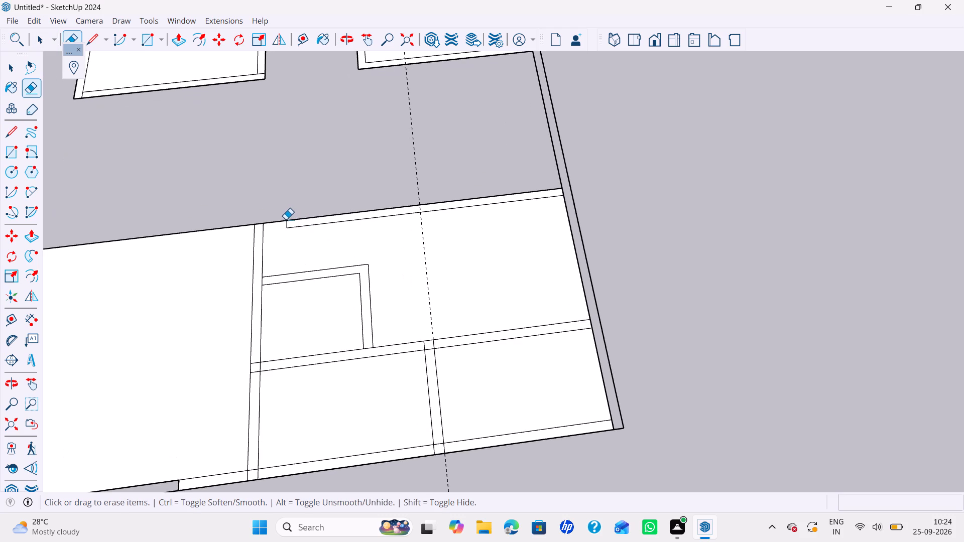
{"action": "key", "text": "l"}
{"action": "left_click", "coordinate": [288, 229]}
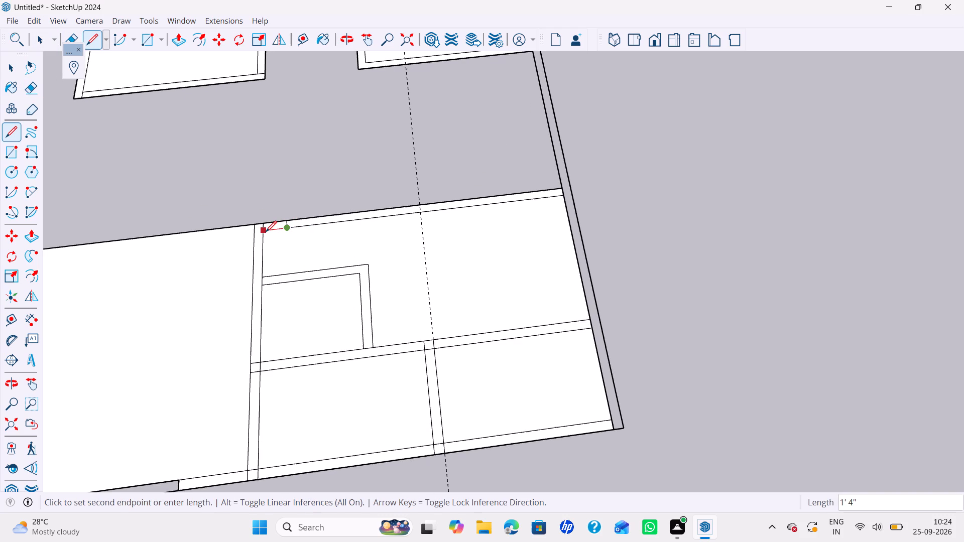
{"action": "left_click", "coordinate": [266, 232]}
{"action": "key", "text": "e"}
{"action": "scroll", "coordinate": [286, 221], "scroll_direction": "up", "scroll_amount": 1}
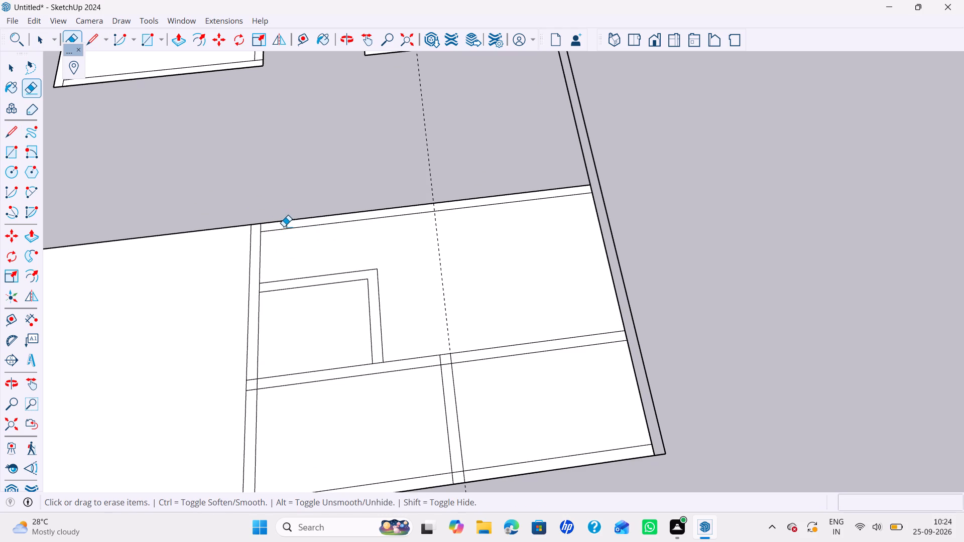
{"action": "left_click", "coordinate": [286, 223]}
Copy the short segment across the upper wall at the dividing wall's face 3' along the wall.
{"action": "key", "text": "space"}
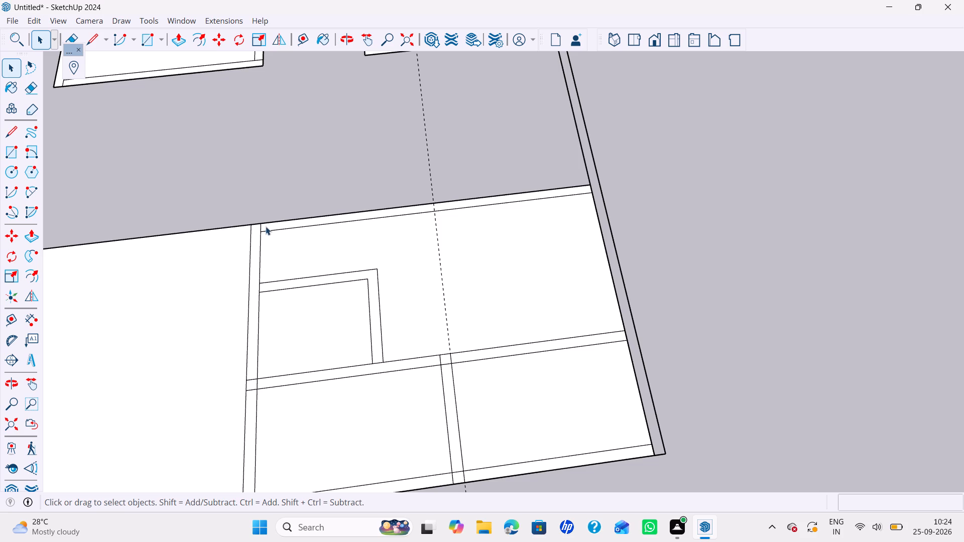
{"action": "left_click", "coordinate": [261, 226]}
{"action": "key", "text": "m"}
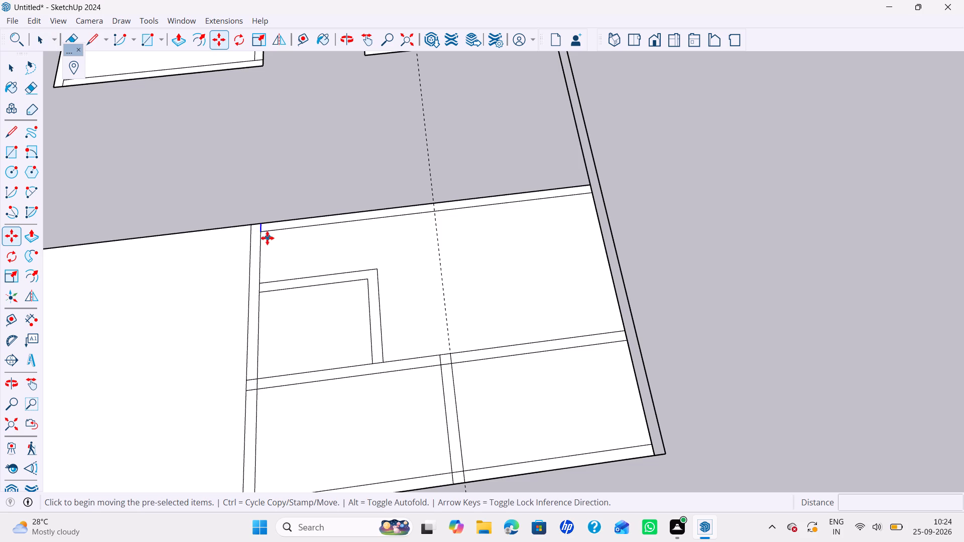
{"action": "left_click", "coordinate": [261, 233], "text": "ctrl"}
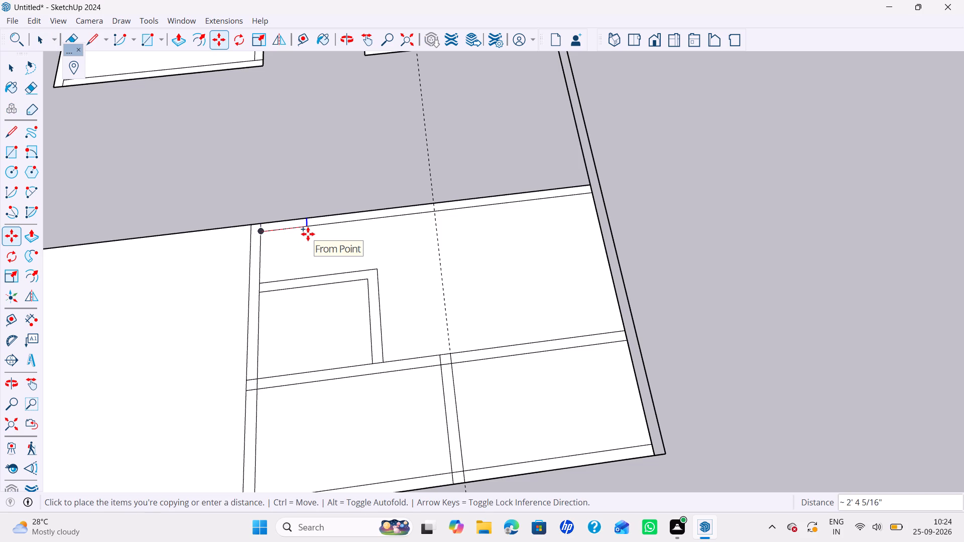
{"action": "key", "text": "6"}
{"action": "key", "text": "apostrophe"}
{"action": "key", "text": "BackSpace"}
{"action": "key", "text": "BackSpace"}
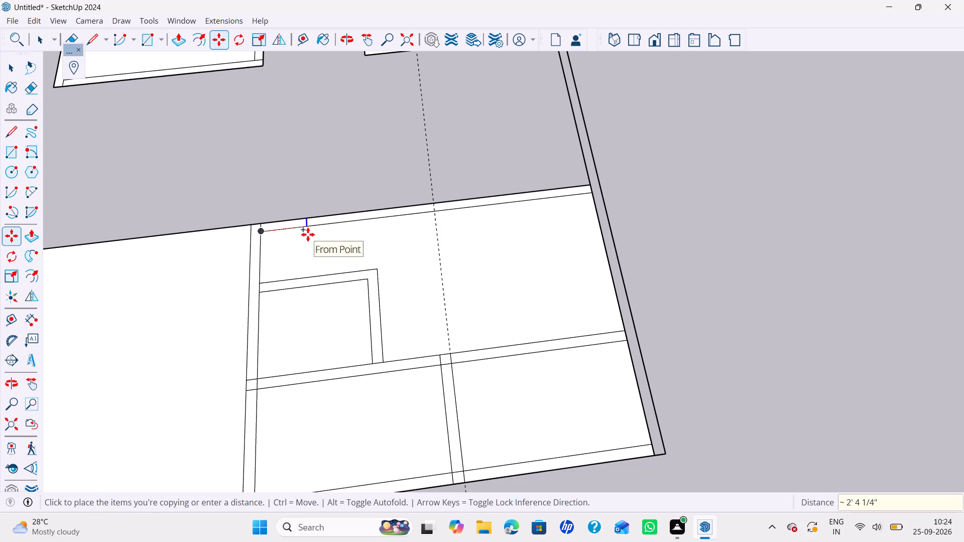
{"action": "type", "text": "3'"}
{"action": "key", "text": "Return"}
{"action": "key", "text": "space"}
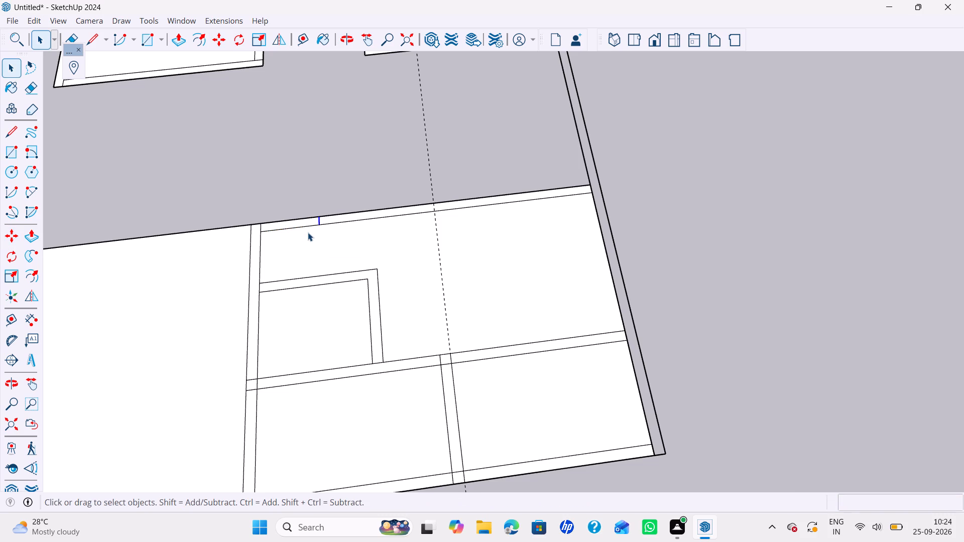
Erase the dashed guide line crossing the lower block.
{"action": "key", "text": "e"}
{"action": "left_click_drag", "start_coordinate": [432, 275], "coordinate": [433, 276]}
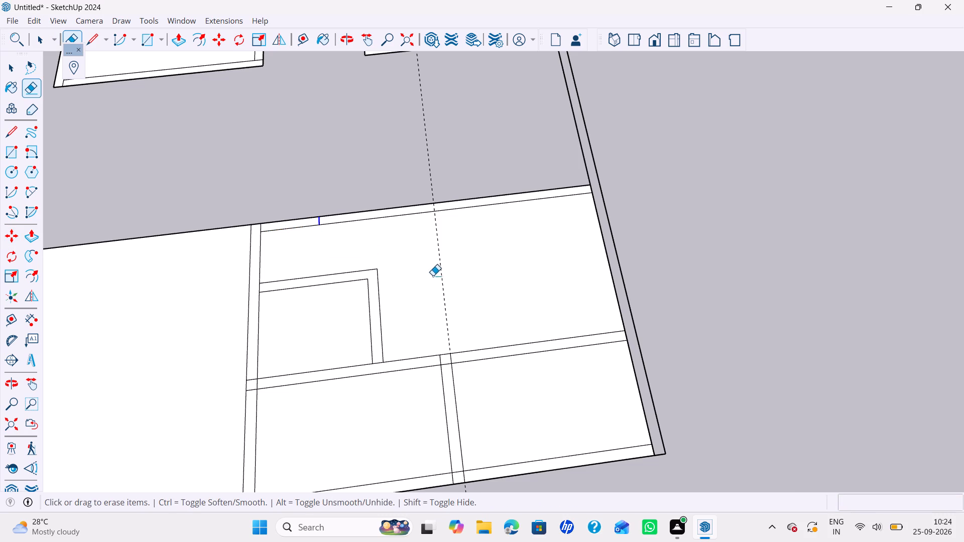
{"action": "left_click_drag", "start_coordinate": [433, 276], "coordinate": [447, 277]}
{"action": "scroll", "coordinate": [444, 277], "scroll_direction": "down", "scroll_amount": 5}
{"action": "middle_click_drag", "start_coordinate": [433, 284], "coordinate": [452, 263], "text": "shift"}
{"action": "key", "text": "space"}
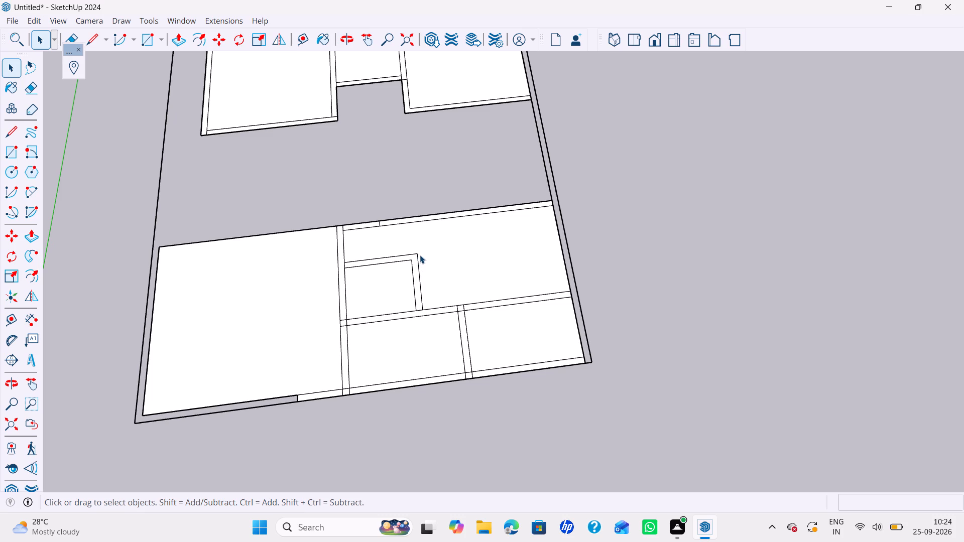
Move the outer line of the small room's upper wall 2" toward its inner line.
{"action": "scroll", "coordinate": [401, 262], "scroll_direction": "down", "scroll_amount": 1}
{"action": "middle_click_drag", "start_coordinate": [399, 262], "coordinate": [393, 279], "text": "shift"}
{"action": "scroll", "coordinate": [399, 263], "scroll_direction": "down", "scroll_amount": 1, "text": "shift"}
{"action": "scroll", "coordinate": [393, 279], "scroll_direction": "up", "scroll_amount": 2}
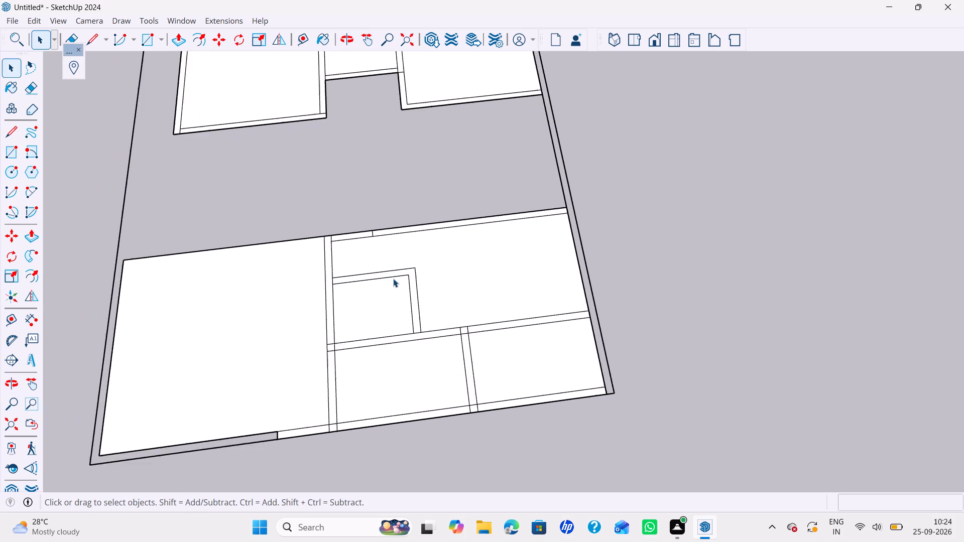
{"action": "scroll", "coordinate": [393, 279], "scroll_direction": "up", "scroll_amount": 3}
{"action": "left_click", "coordinate": [407, 267]}
{"action": "key", "text": "m"}
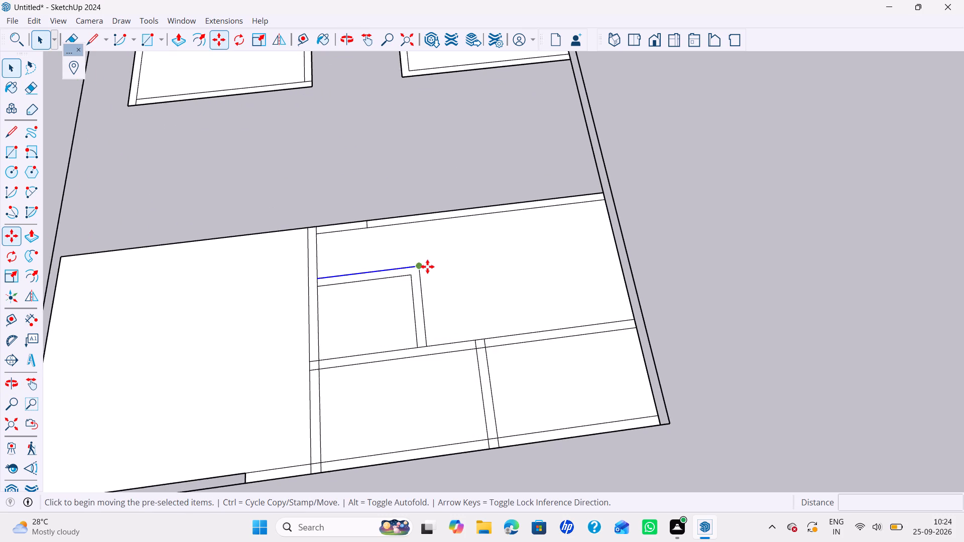
{"action": "scroll", "coordinate": [427, 266], "scroll_direction": "up", "scroll_amount": 5}
{"action": "left_click", "coordinate": [410, 268]}
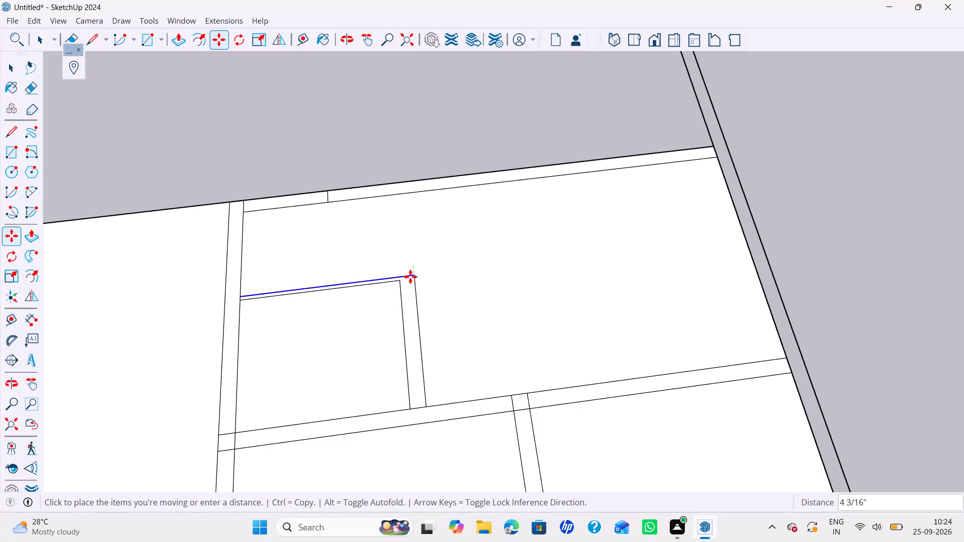
{"action": "type", "text": "2\""}
{"action": "key", "text": "Return"}
{"action": "key", "text": "space"}
{"action": "scroll", "coordinate": [402, 278], "scroll_direction": "down", "scroll_amount": 5}
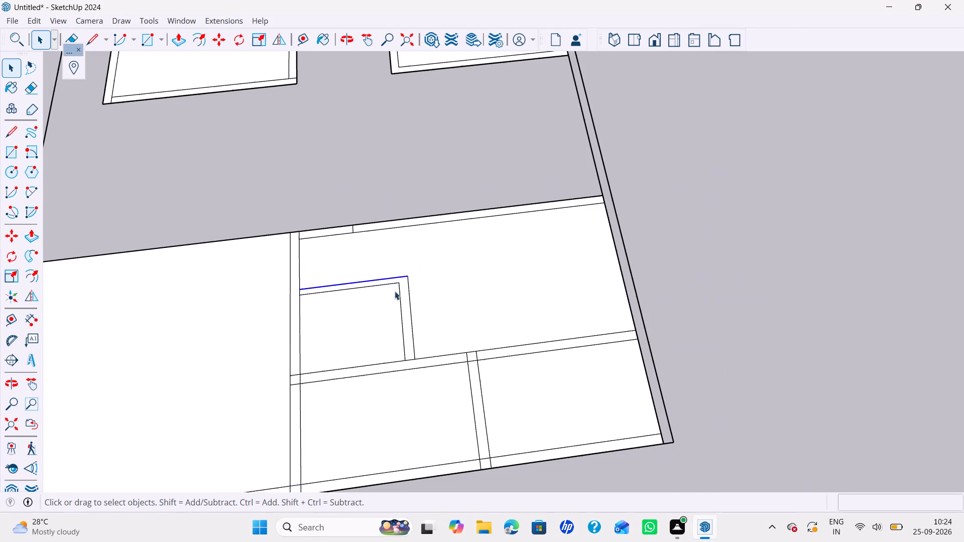
Draw a 6" line across the upper end of the dividing wall, continuing the upper wall's inner line.
{"action": "middle_click_drag", "start_coordinate": [395, 291], "coordinate": [405, 290], "text": "shift"}
{"action": "middle_click_drag", "start_coordinate": [372, 287], "coordinate": [411, 290], "text": "shift"}
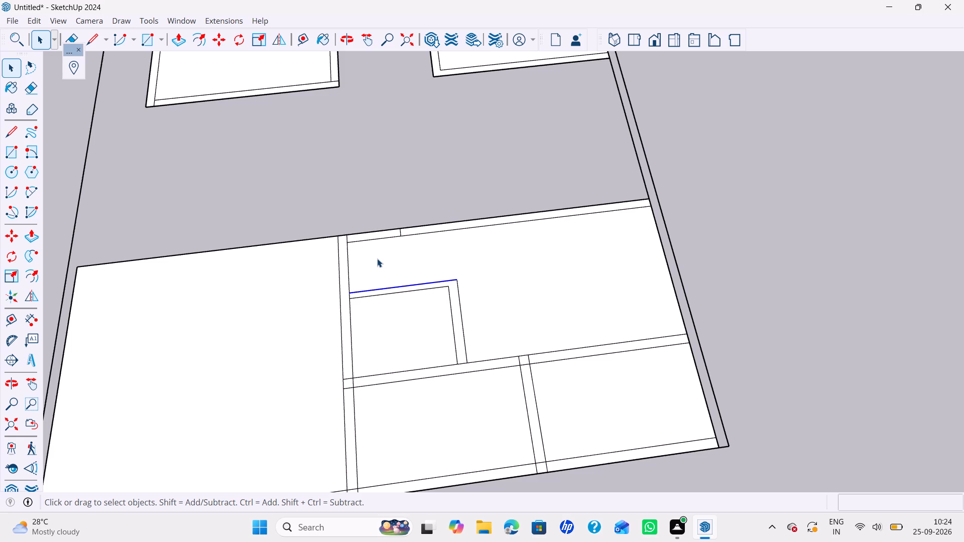
{"action": "key", "text": "l"}
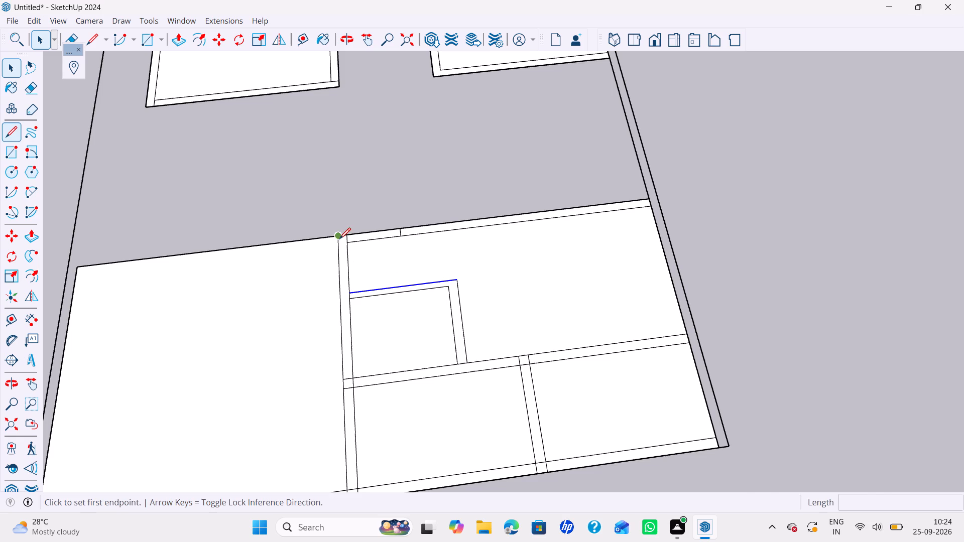
{"action": "scroll", "coordinate": [339, 239], "scroll_direction": "up", "scroll_amount": 3}
{"action": "left_click", "coordinate": [349, 243]}
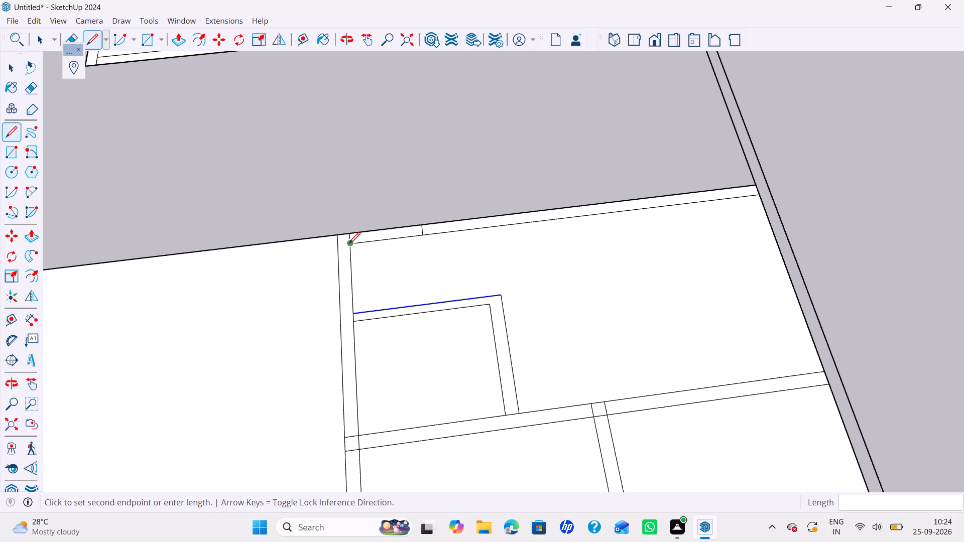
{"action": "left_click", "coordinate": [338, 246]}
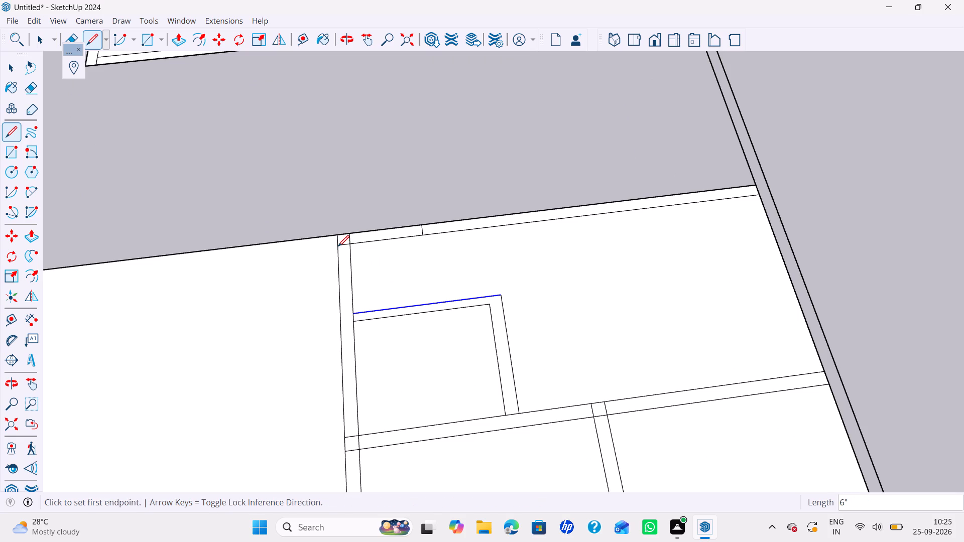
Copy the short end segment of the dividing wall's large-room face 6" along the upper wall into the large room.
{"action": "key", "text": "space"}
{"action": "left_click", "coordinate": [337, 243]}
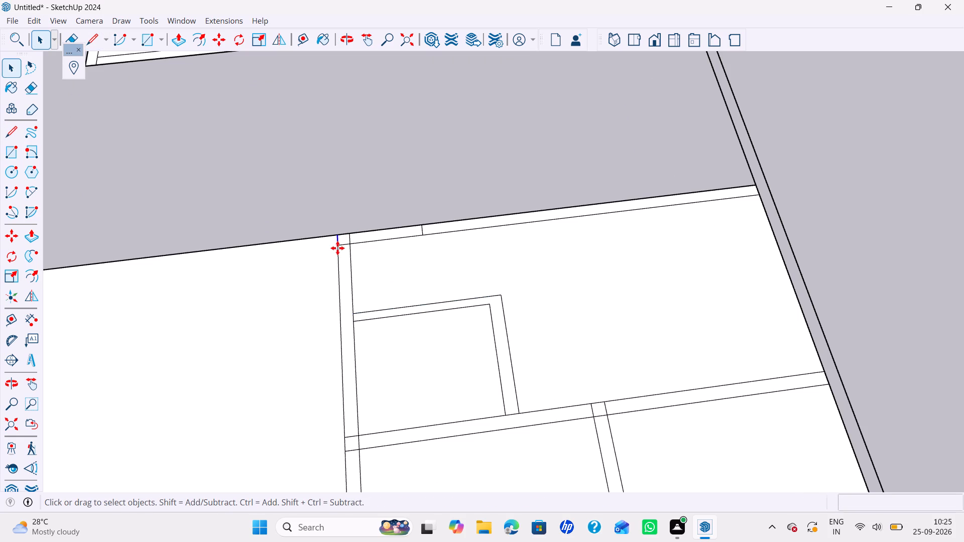
{"action": "key", "text": "m"}
{"action": "left_click", "coordinate": [337, 244], "text": "ctrl"}
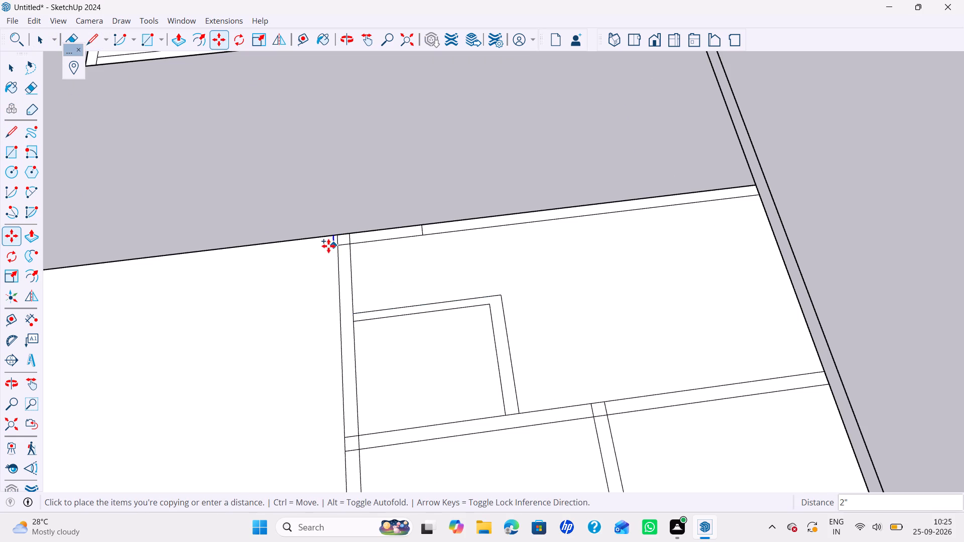
{"action": "key", "text": "6"}
{"action": "key", "text": "shift+quotedbl"}
{"action": "key", "text": "Return"}
Draw an 11' inner wall line along the large room's upper edge, starting at the dividing wall's face.
{"action": "key", "text": "l"}
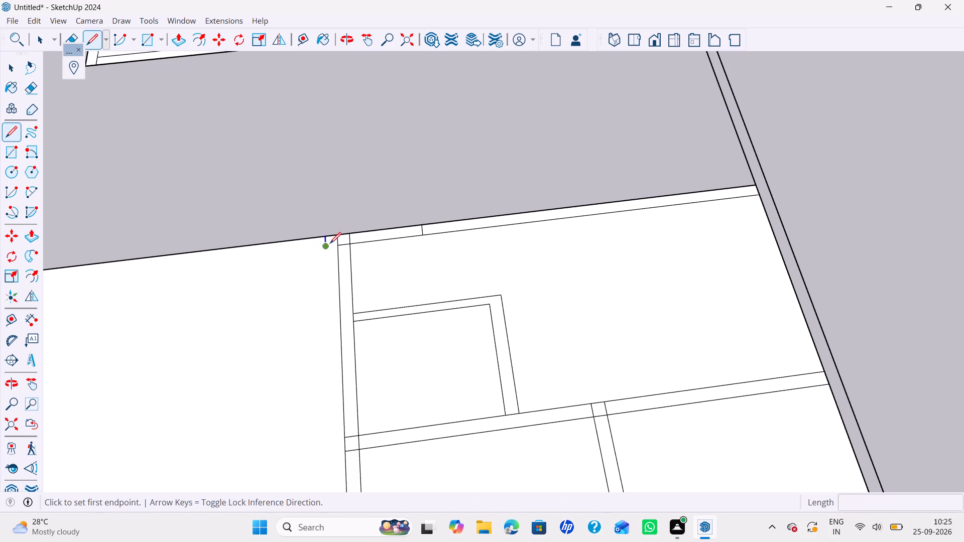
{"action": "left_click", "coordinate": [340, 246]}
{"action": "scroll", "coordinate": [253, 253], "scroll_direction": "down", "scroll_amount": 5}
{"action": "middle_click_drag", "start_coordinate": [214, 255], "coordinate": [285, 255], "text": "shift"}
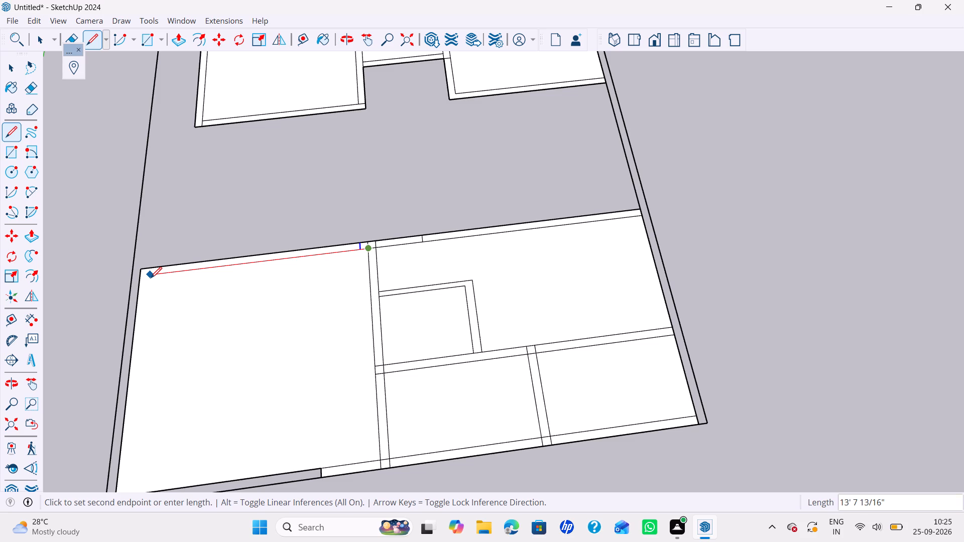
{"action": "type", "text": "11"}
{"action": "key", "text": "apostrophe"}
{"action": "key", "text": "Return"}
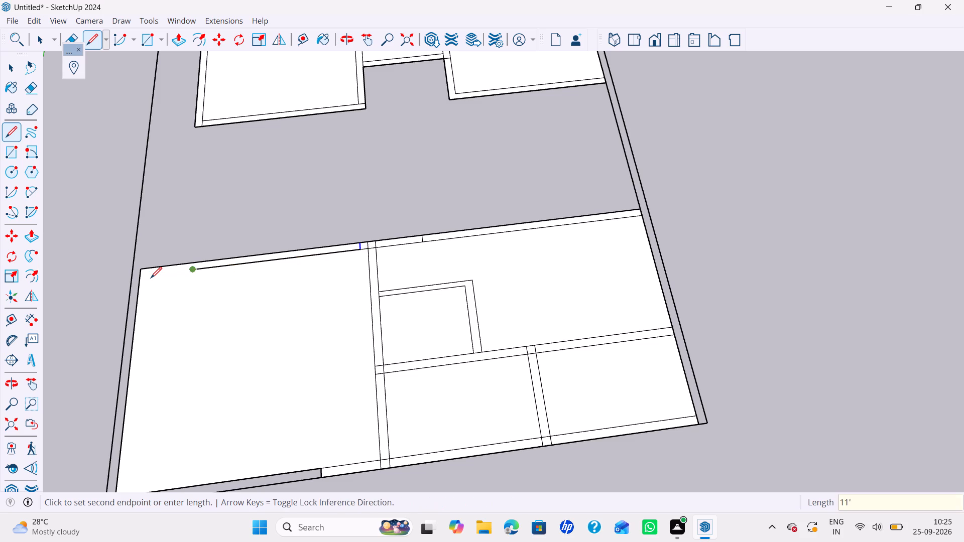
Draw the large room's inner side line 13'6" along the green axis, from the 11' line's end to the lower wall.
{"action": "scroll", "coordinate": [196, 426], "scroll_direction": "down", "scroll_amount": 3}
{"action": "middle_click_drag", "start_coordinate": [194, 422], "coordinate": [193, 396]}
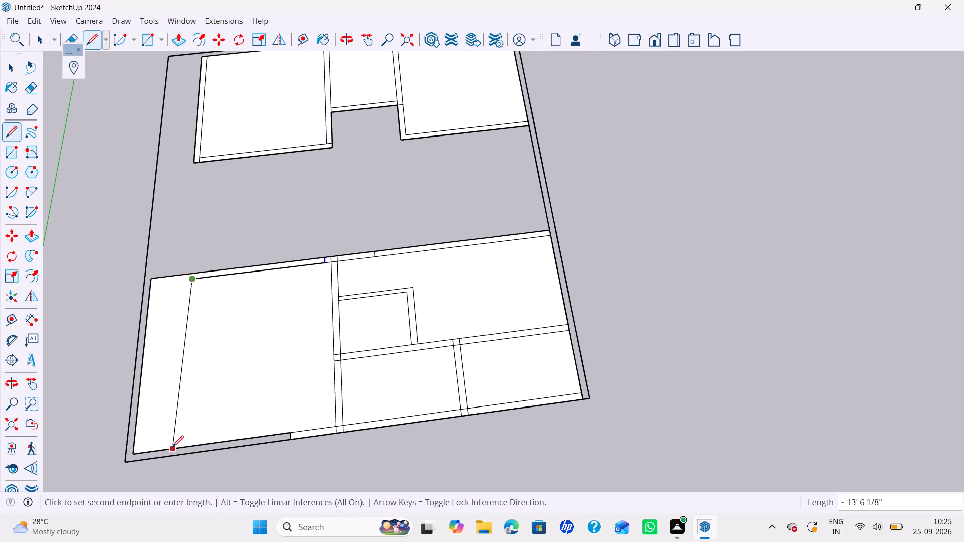
{"action": "key", "text": "Left"}
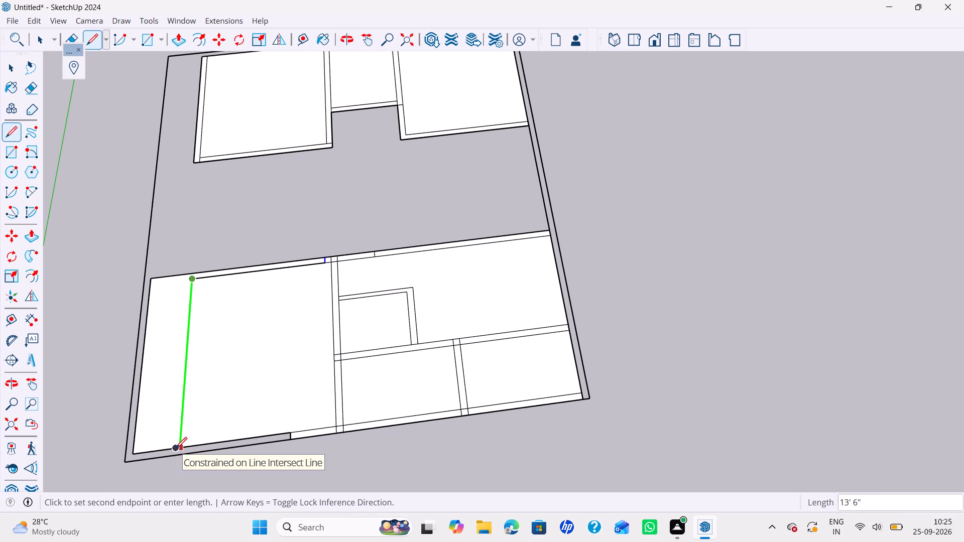
{"action": "left_click", "coordinate": [176, 449]}
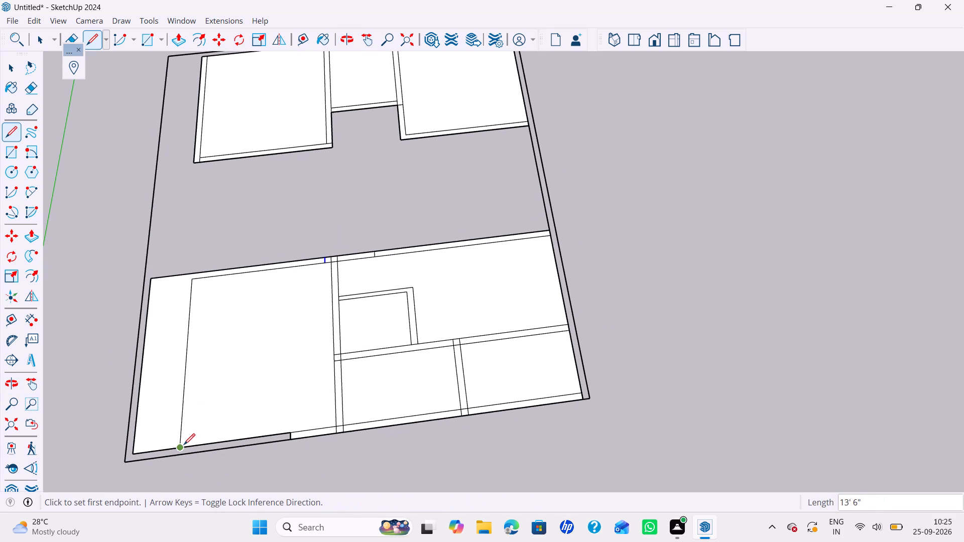
{"action": "key", "text": "Escape"}
{"action": "key", "text": "space"}
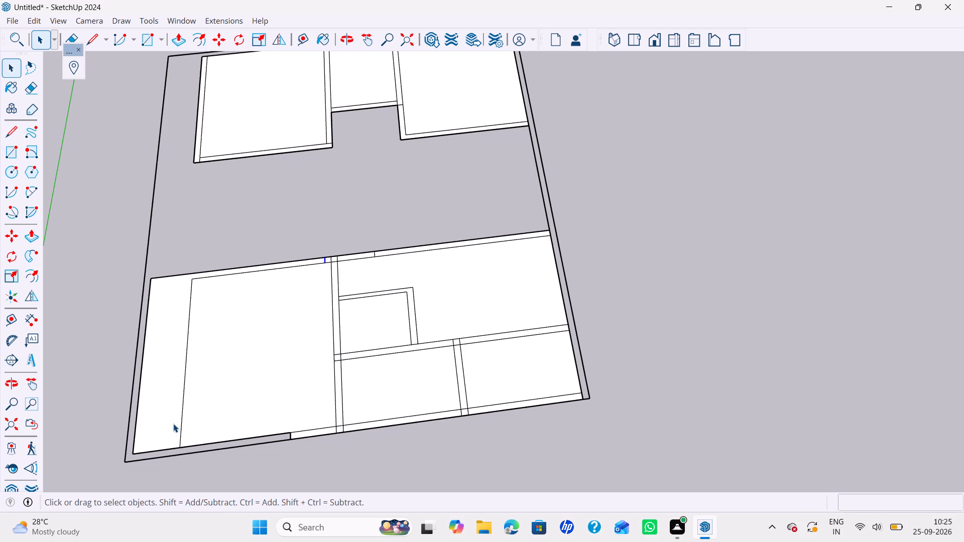
{"action": "left_click_drag", "start_coordinate": [174, 329], "coordinate": [174, 292]}
Extend the inner upper line 6" past the new room corner and connect it to the block's outer edge.
{"action": "key", "text": "l"}
{"action": "scroll", "coordinate": [202, 282], "scroll_direction": "up", "scroll_amount": 2}
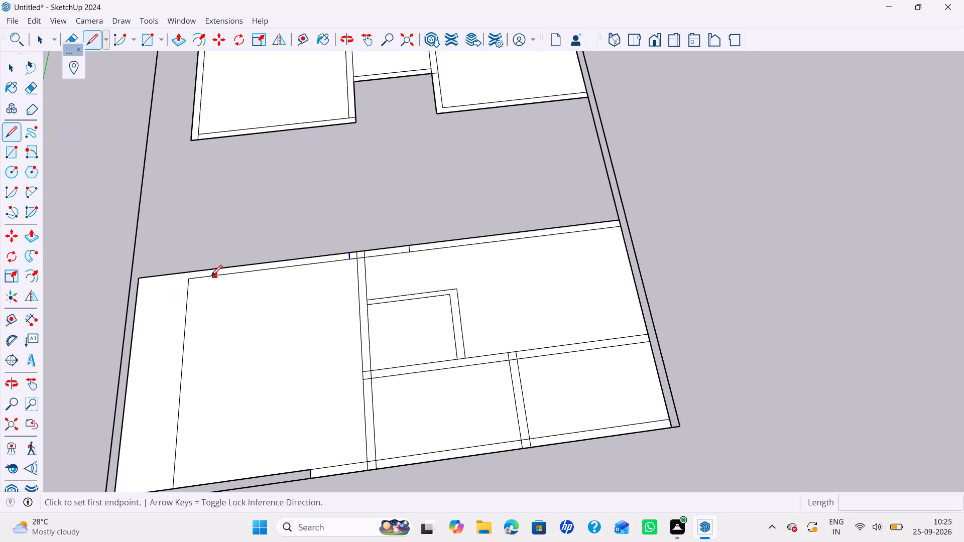
{"action": "left_click", "coordinate": [186, 282]}
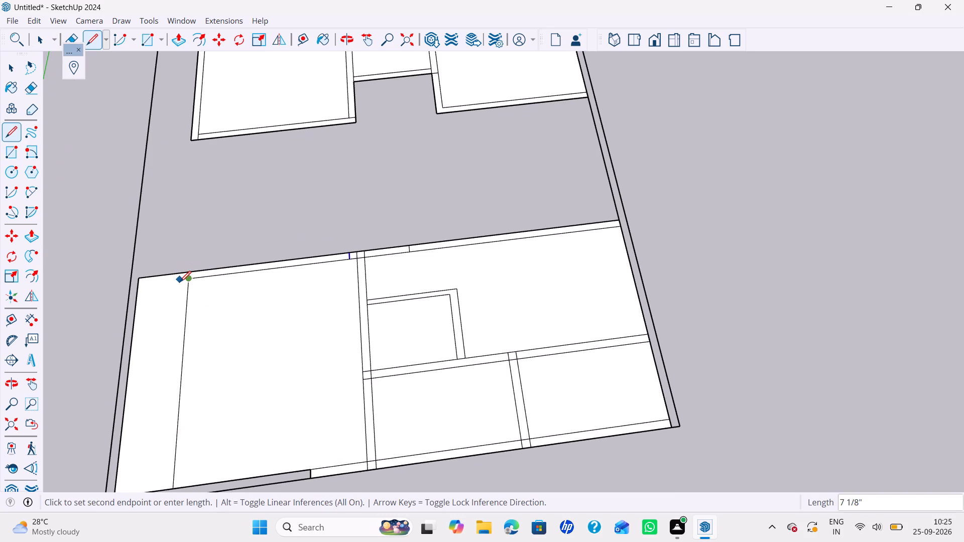
{"action": "key", "text": "6"}
{"action": "key", "text": "shift+quotedbl"}
{"action": "key", "text": "Return"}
{"action": "scroll", "coordinate": [180, 277], "scroll_direction": "up", "scroll_amount": 2}
{"action": "left_click", "coordinate": [185, 271]}
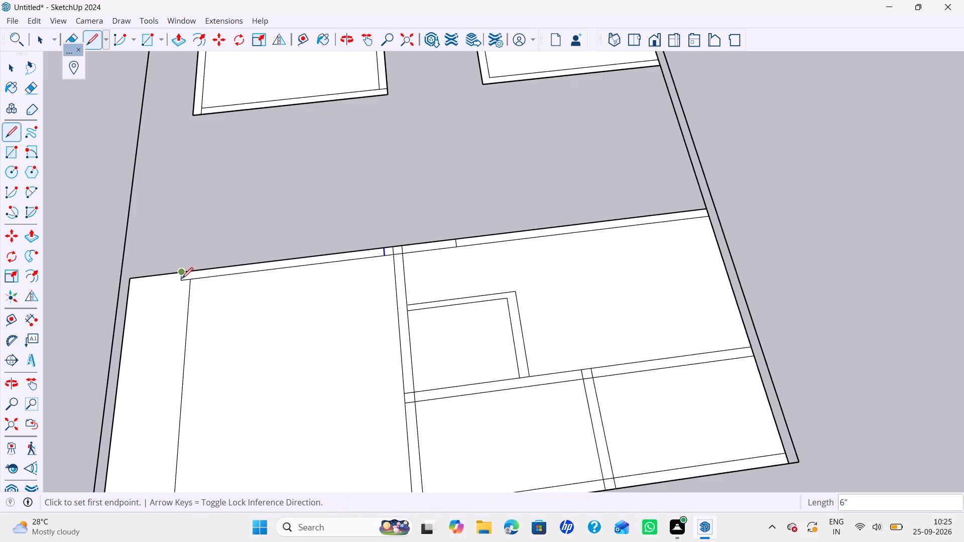
Draw the side wall's outer line parallel to its inner line, from the 6" extension to the lower edge.
{"action": "left_click", "coordinate": [181, 282]}
{"action": "scroll", "coordinate": [181, 293], "scroll_direction": "down", "scroll_amount": 6}
{"action": "scroll", "coordinate": [175, 351], "scroll_direction": "down", "scroll_amount": 2}
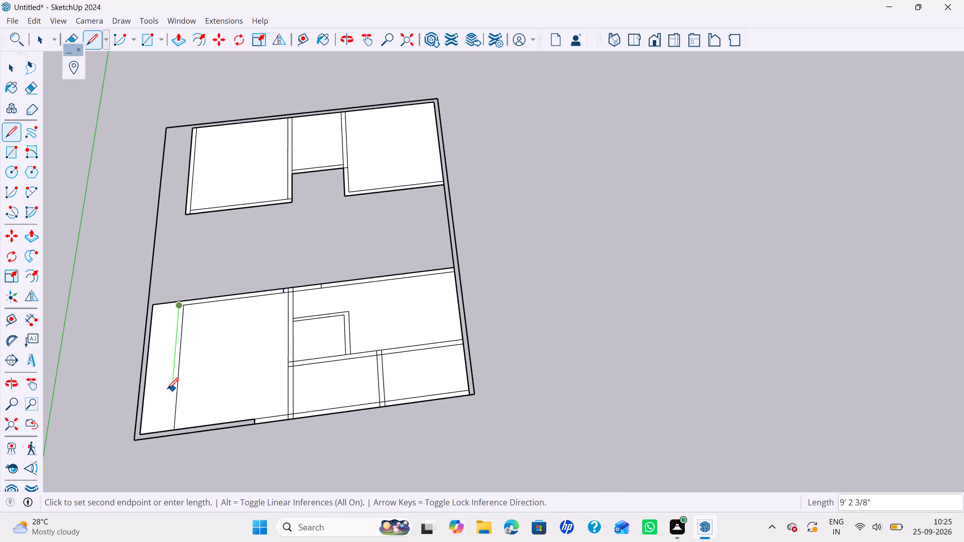
{"action": "scroll", "coordinate": [167, 389], "scroll_direction": "up", "scroll_amount": 1}
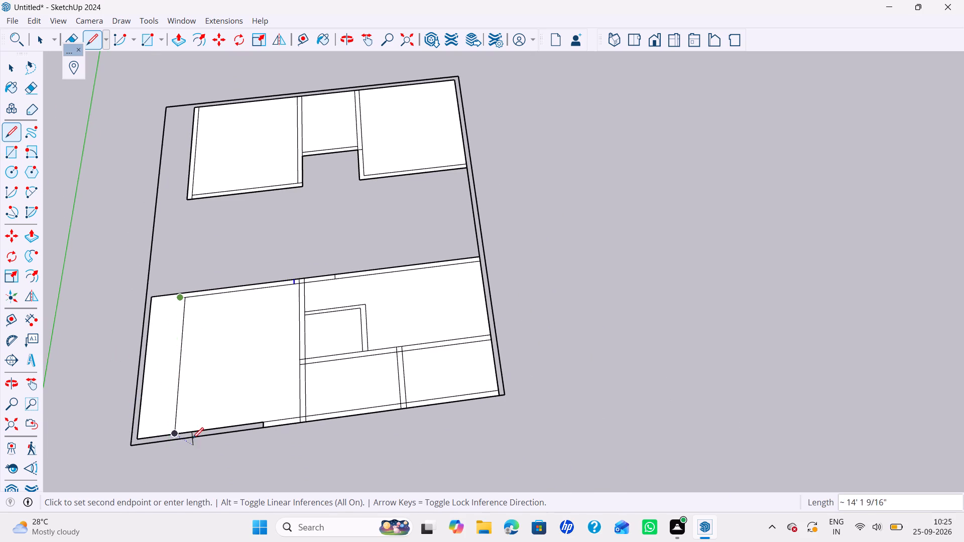
{"action": "scroll", "coordinate": [170, 438], "scroll_direction": "up", "scroll_amount": 2}
{"action": "left_click", "coordinate": [166, 430]}
{"action": "key", "text": "space"}
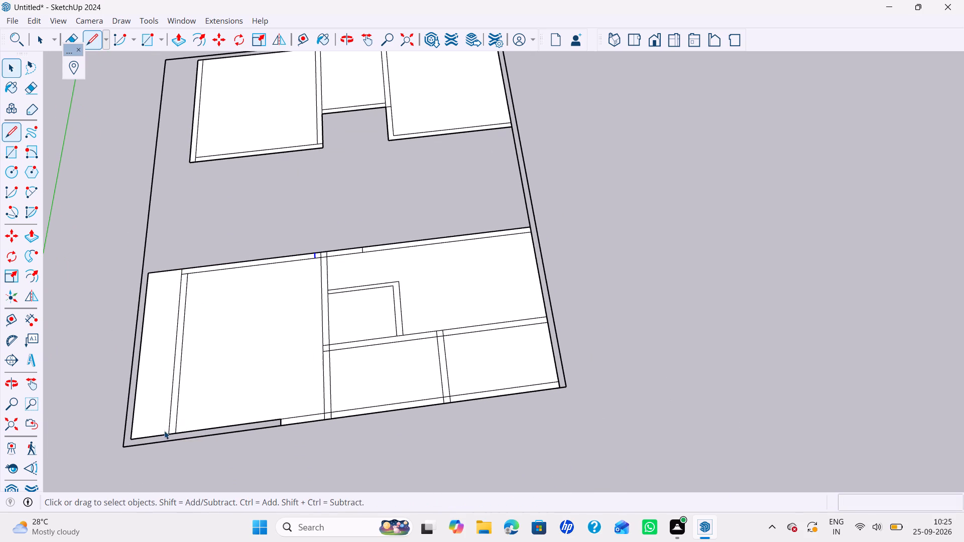
Erase the leftover strip's edges beyond the new side wall, along with the old outer boundary line beside them.
{"action": "key", "text": "e"}
{"action": "left_click_drag", "start_coordinate": [143, 440], "coordinate": [144, 429]}
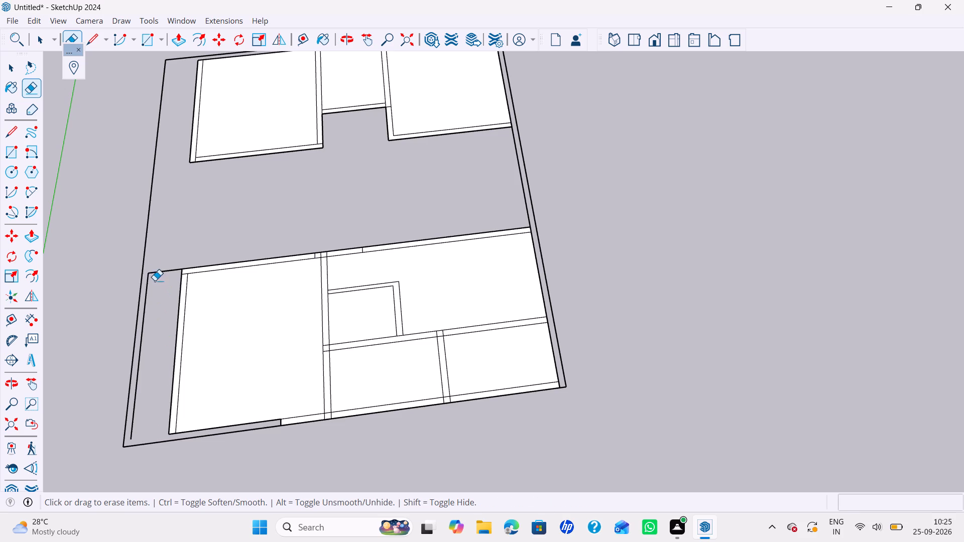
{"action": "left_click_drag", "start_coordinate": [151, 271], "coordinate": [140, 283]}
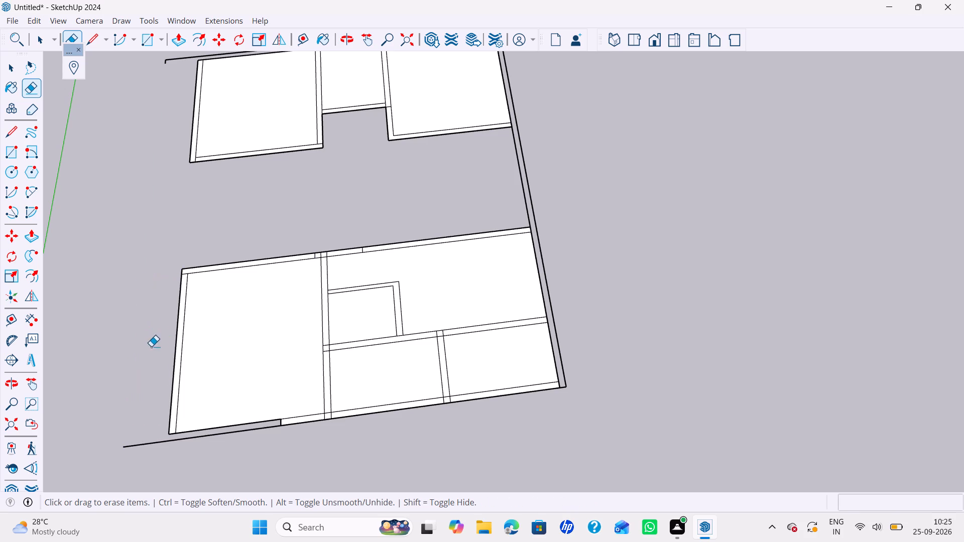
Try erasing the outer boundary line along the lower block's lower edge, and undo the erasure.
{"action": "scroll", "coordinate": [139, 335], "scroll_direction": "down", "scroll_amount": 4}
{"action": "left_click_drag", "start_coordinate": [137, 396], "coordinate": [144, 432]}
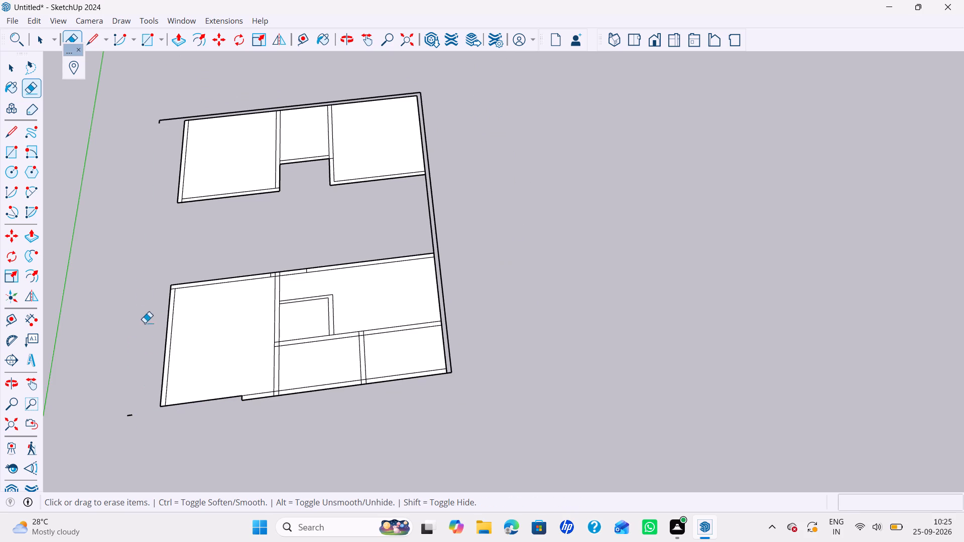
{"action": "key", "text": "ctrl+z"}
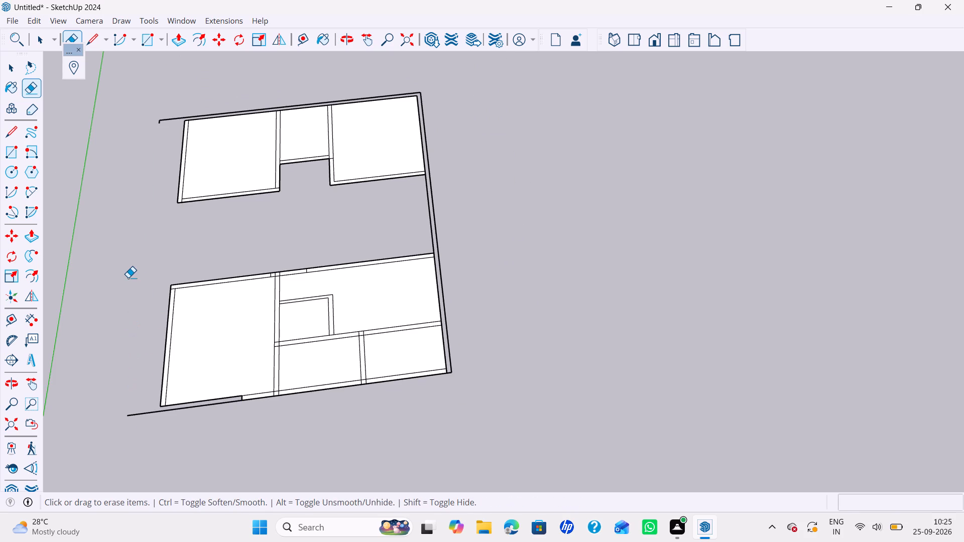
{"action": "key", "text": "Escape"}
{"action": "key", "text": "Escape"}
Close the upper block's wall end with a 6" line from its outer corner to the outer boundary line.
{"action": "key", "text": "l"}
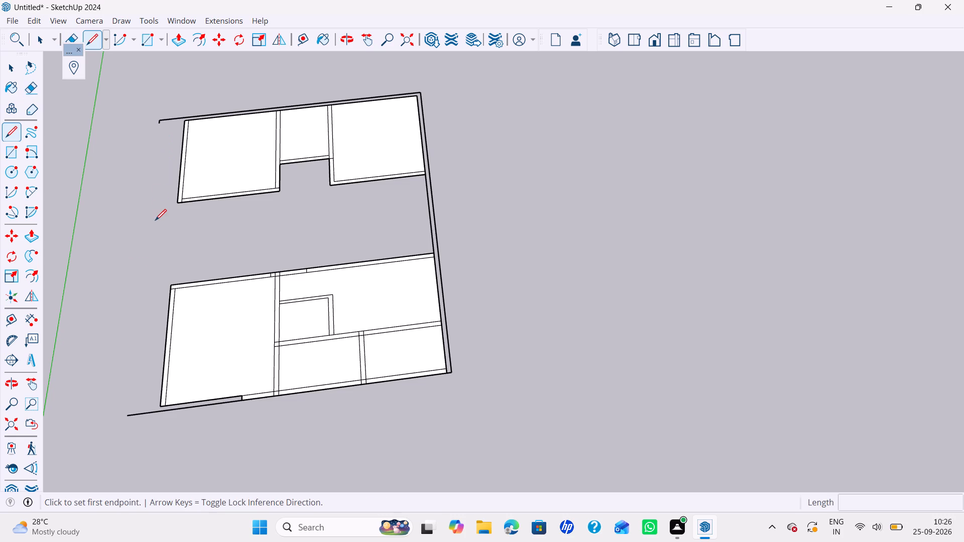
{"action": "scroll", "coordinate": [164, 148], "scroll_direction": "up", "scroll_amount": 6}
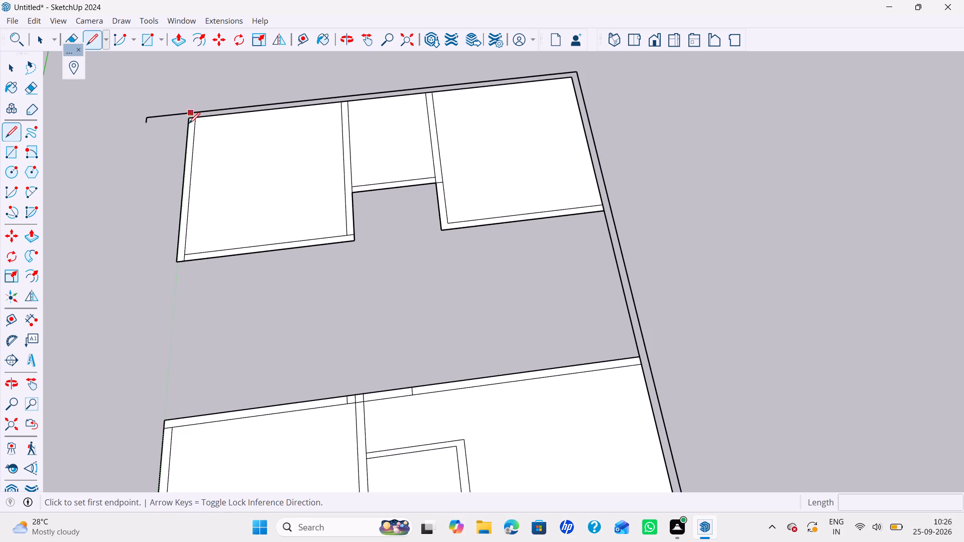
{"action": "left_click", "coordinate": [189, 124]}
{"action": "left_click", "coordinate": [190, 114]}
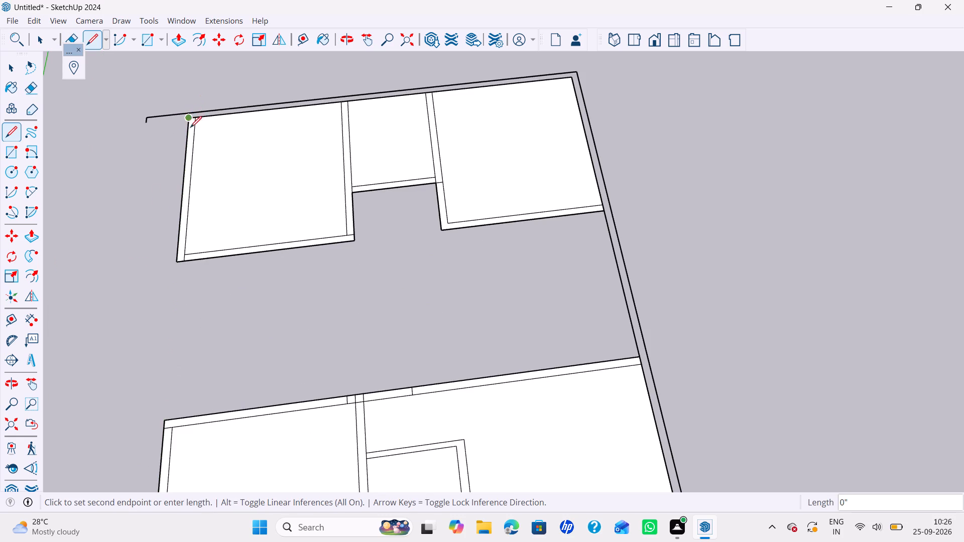
{"action": "scroll", "coordinate": [194, 105], "scroll_direction": "up", "scroll_amount": 4}
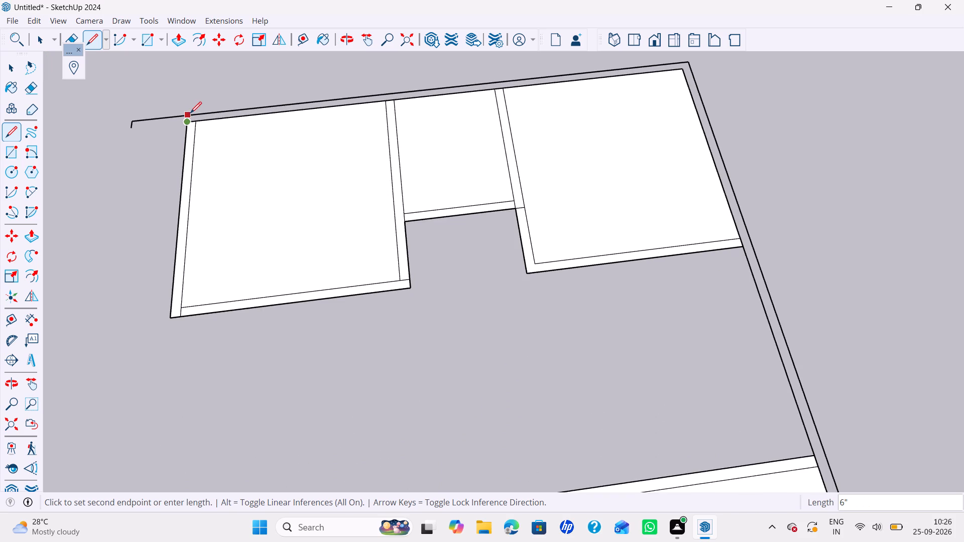
{"action": "left_click", "coordinate": [190, 113]}
{"action": "scroll", "coordinate": [200, 197], "scroll_direction": "down", "scroll_amount": 9}
{"action": "key", "text": "space"}
Close the lower wall's end with a 6" line from the large room's outer corner to the outer boundary line.
{"action": "middle_click_drag", "start_coordinate": [239, 342], "coordinate": [271, 215], "text": "shift"}
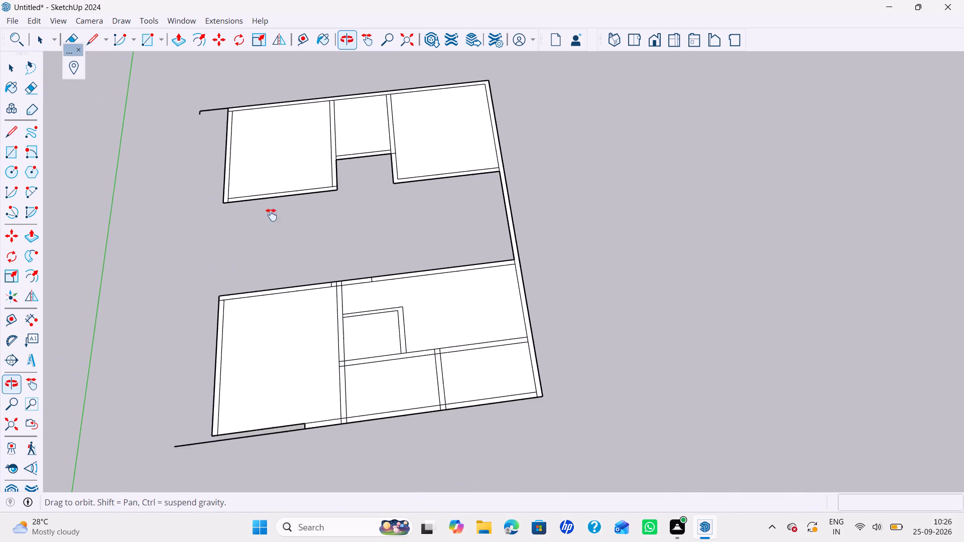
{"action": "middle_click_drag", "start_coordinate": [271, 215], "coordinate": [273, 213], "text": "shift"}
{"action": "key", "text": "l"}
{"action": "scroll", "coordinate": [211, 421], "scroll_direction": "up", "scroll_amount": 3}
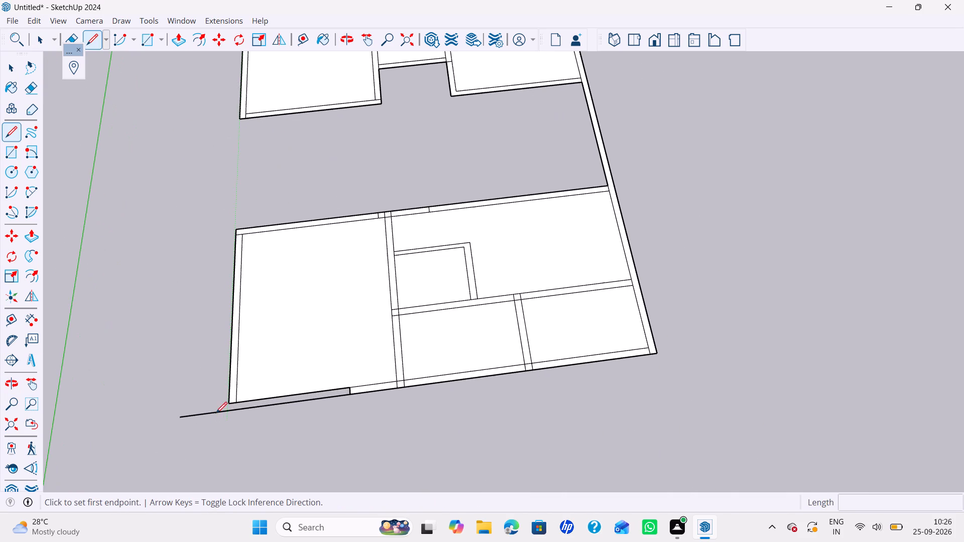
{"action": "left_click", "coordinate": [227, 402]}
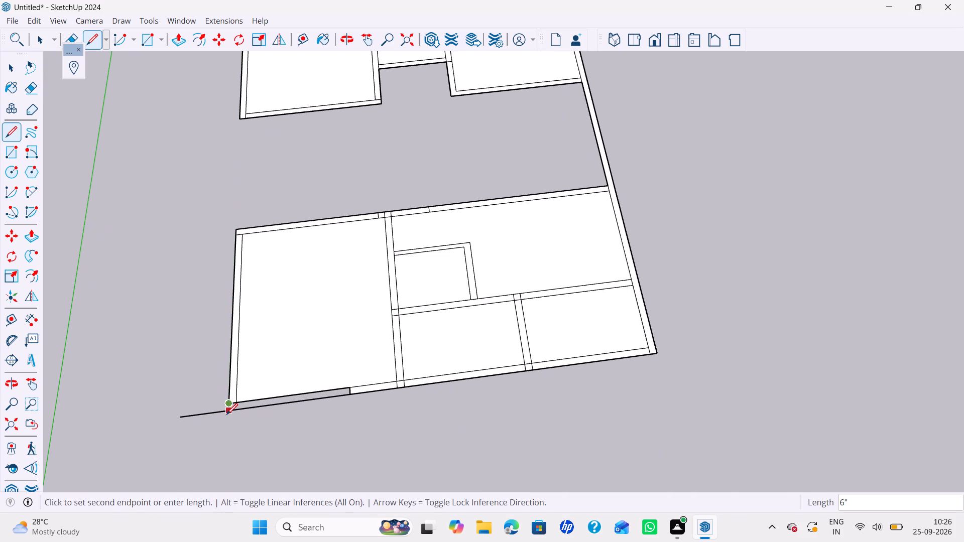
{"action": "left_click", "coordinate": [226, 415]}
{"action": "key", "text": "space"}
Erase the short leftover edge crossing the lower block's outer wall below the large room.
{"action": "key", "text": "e"}
{"action": "scroll", "coordinate": [354, 399], "scroll_direction": "up", "scroll_amount": 3}
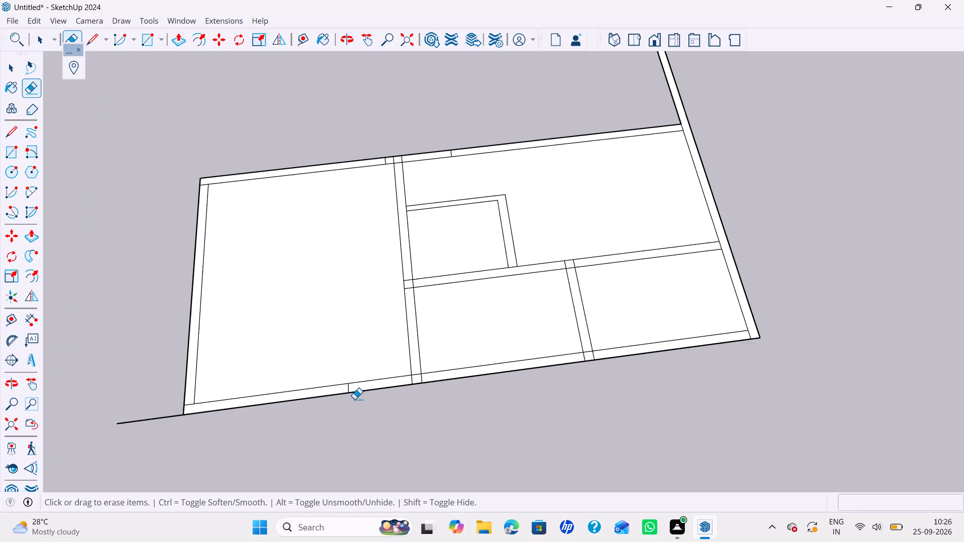
{"action": "left_click", "coordinate": [346, 388]}
{"action": "left_click", "coordinate": [349, 388]}
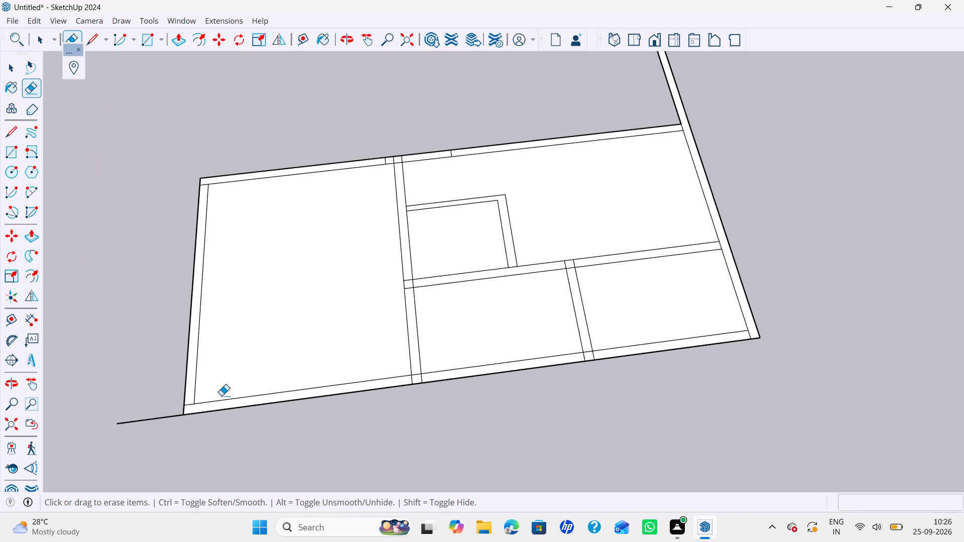
Erase the stray boundary line ends that extend past the outer corners of the lower and upper blocks.
{"action": "left_click_drag", "start_coordinate": [142, 411], "coordinate": [152, 440]}
{"action": "left_click_drag", "start_coordinate": [118, 416], "coordinate": [113, 421]}
{"action": "left_click_drag", "start_coordinate": [113, 421], "coordinate": [118, 425]}
{"action": "scroll", "coordinate": [116, 399], "scroll_direction": "down", "scroll_amount": 7}
{"action": "scroll", "coordinate": [111, 290], "scroll_direction": "down", "scroll_amount": 1, "text": "shift"}
{"action": "middle_click_drag", "start_coordinate": [114, 289], "coordinate": [182, 476], "text": "shift"}
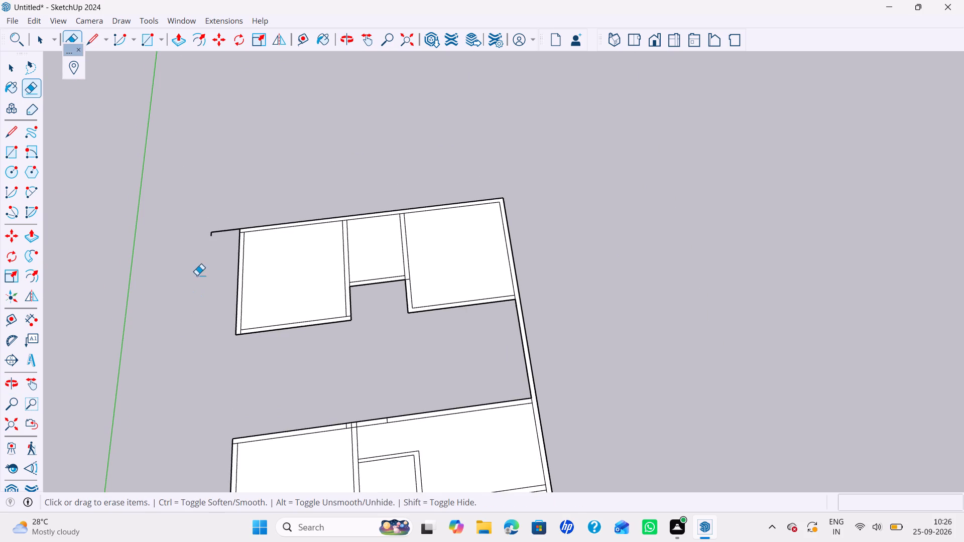
{"action": "left_click_drag", "start_coordinate": [220, 223], "coordinate": [202, 250]}
{"action": "key", "text": "space"}
Close the open side between the blocks with an 11' line along the green axis, from the large room's outer corner to the upper block.
{"action": "scroll", "coordinate": [218, 267], "scroll_direction": "down", "scroll_amount": 4}
{"action": "middle_click_drag", "start_coordinate": [217, 285], "coordinate": [198, 213], "text": "shift"}
{"action": "middle_click_drag", "start_coordinate": [218, 292], "coordinate": [186, 289]}
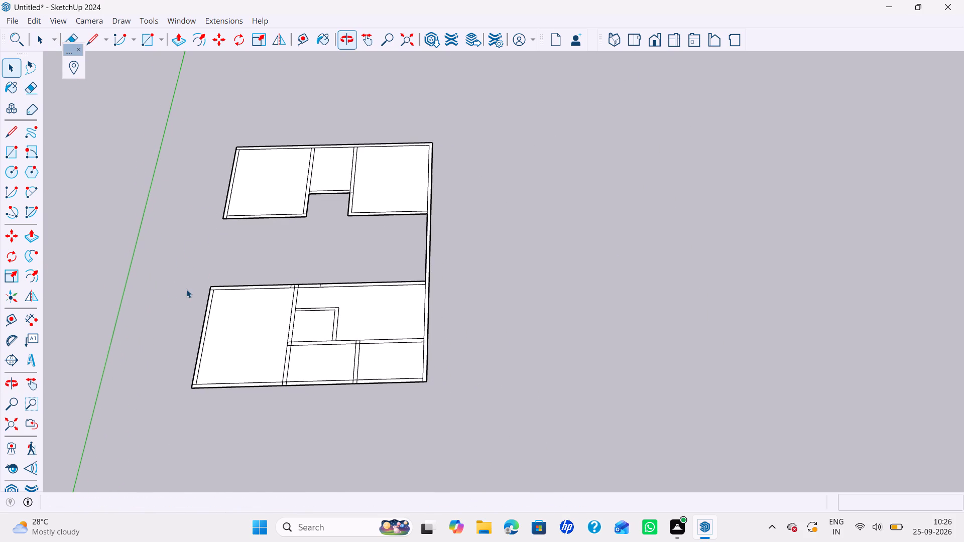
{"action": "key", "text": "l"}
{"action": "scroll", "coordinate": [214, 281], "scroll_direction": "up", "scroll_amount": 1}
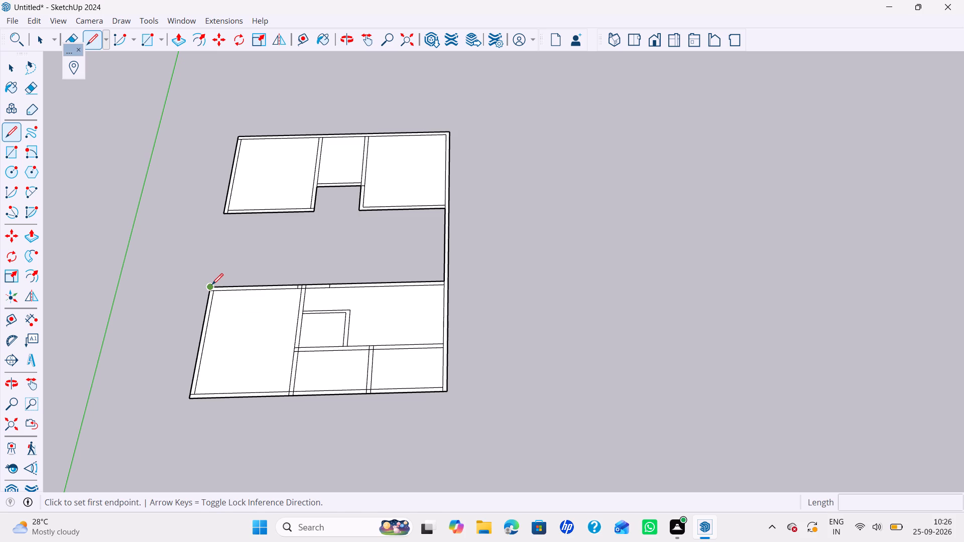
{"action": "left_click", "coordinate": [212, 285]}
{"action": "scroll", "coordinate": [228, 211], "scroll_direction": "up", "scroll_amount": 2}
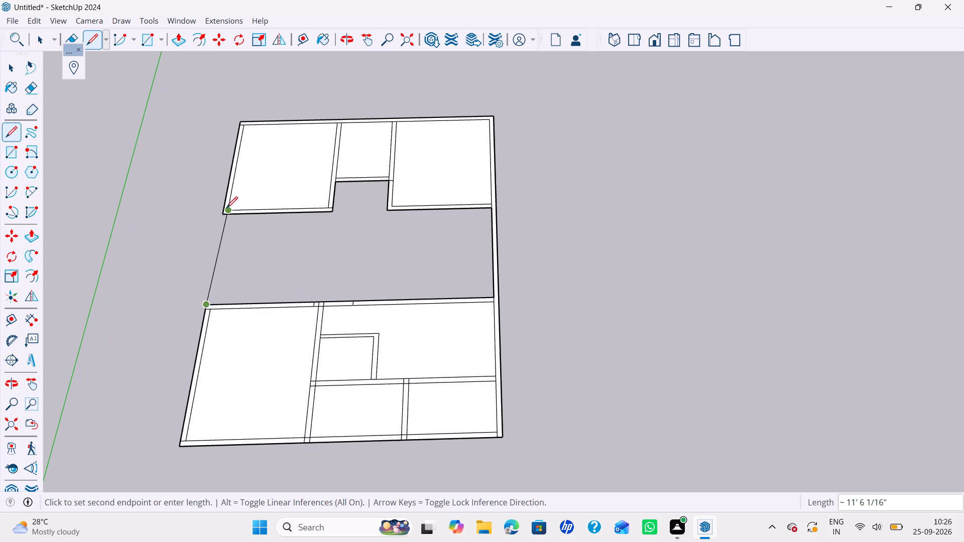
{"action": "scroll", "coordinate": [226, 208], "scroll_direction": "up", "scroll_amount": 1}
{"action": "key", "text": "Left"}
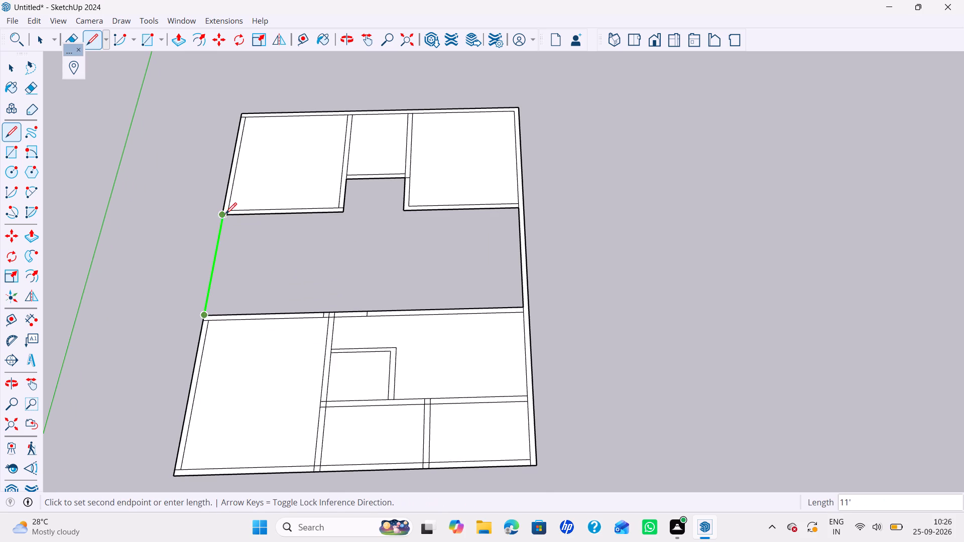
{"action": "scroll", "coordinate": [224, 213], "scroll_direction": "up", "scroll_amount": 12}
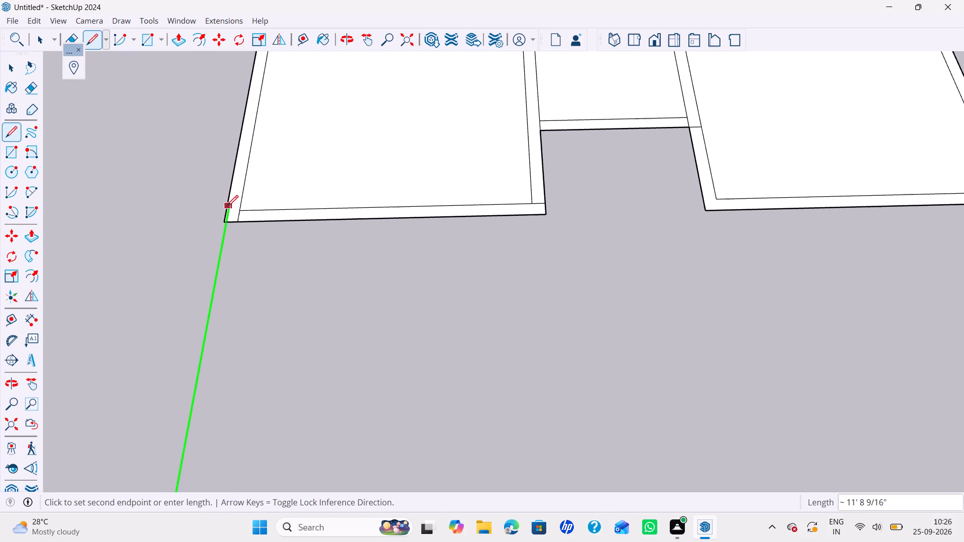
{"action": "scroll", "coordinate": [227, 206], "scroll_direction": "up", "scroll_amount": 5}
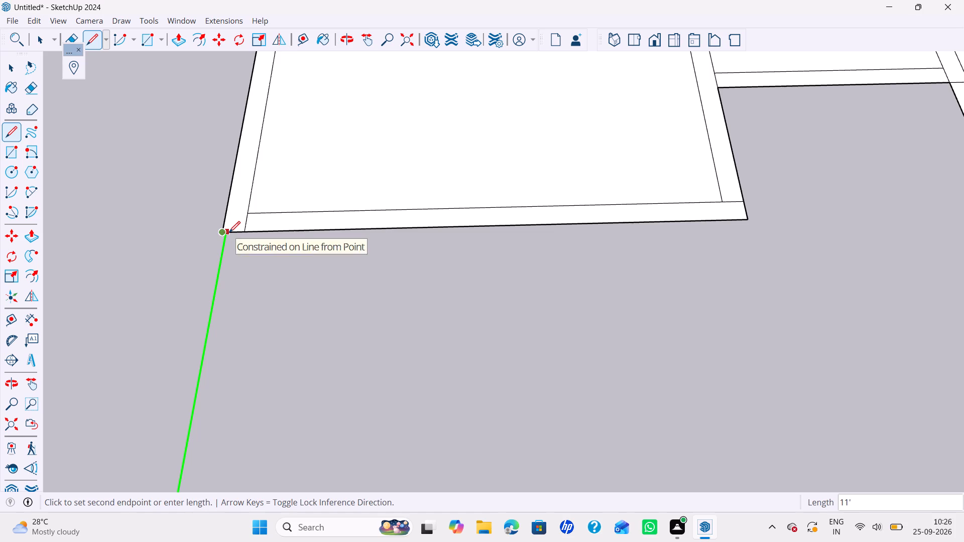
{"action": "left_click", "coordinate": [229, 232]}
{"action": "left_click", "coordinate": [221, 232]}
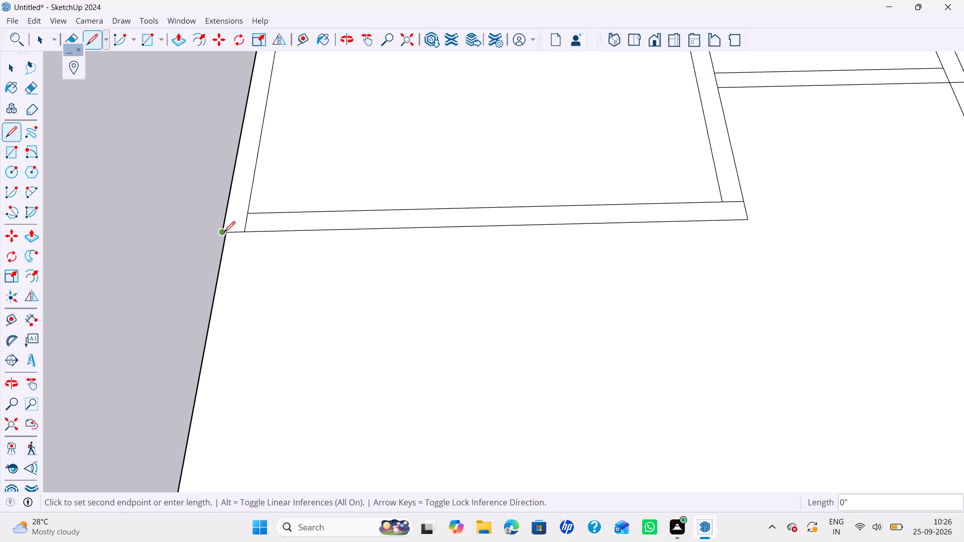
{"action": "scroll", "coordinate": [224, 232], "scroll_direction": "up", "scroll_amount": 4}
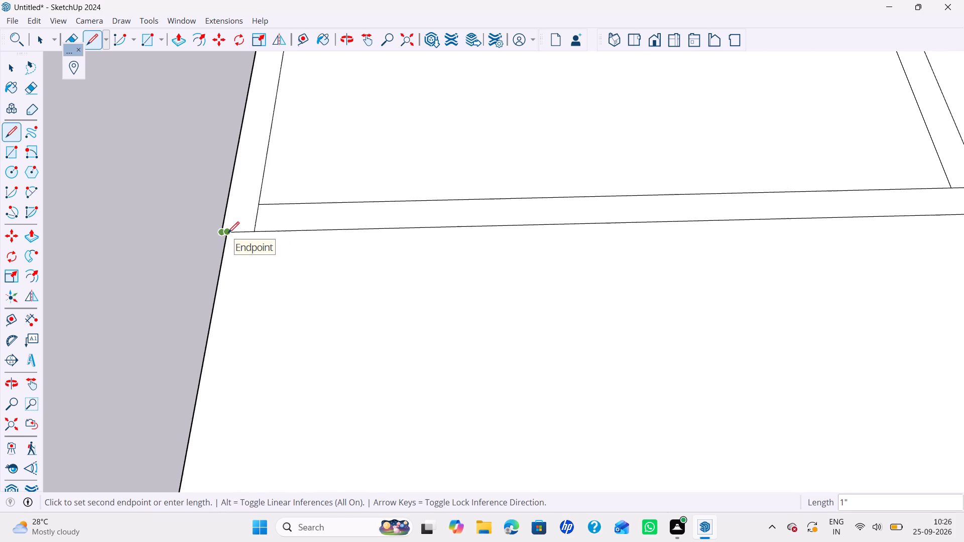
{"action": "key", "text": "Escape"}
{"action": "scroll", "coordinate": [226, 239], "scroll_direction": "down", "scroll_amount": 6}
{"action": "key", "text": "space"}
Measure the thickness of the large room's outer side wall and of the partition on its opposite side.
{"action": "scroll", "coordinate": [234, 278], "scroll_direction": "down", "scroll_amount": 7}
{"action": "scroll", "coordinate": [281, 340], "scroll_direction": "down", "scroll_amount": 6}
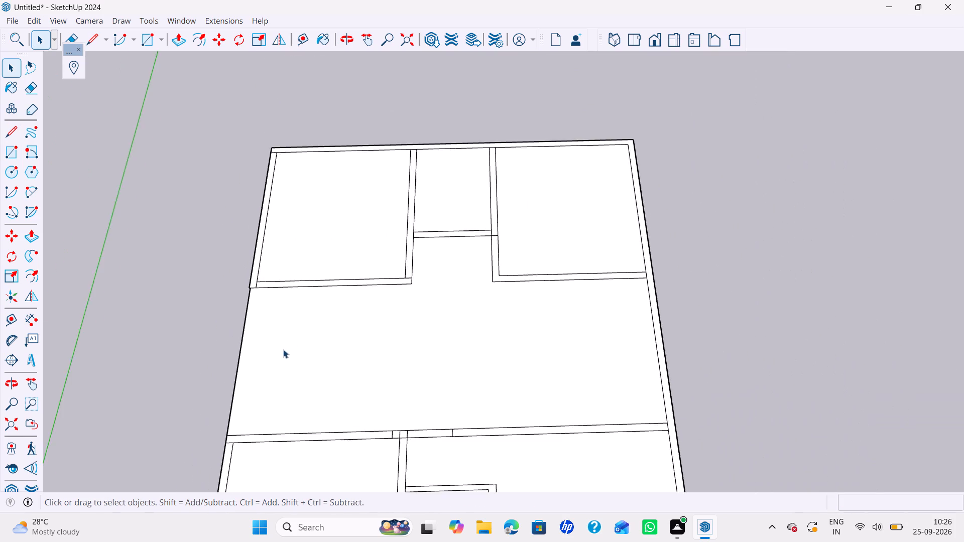
{"action": "scroll", "coordinate": [283, 349], "scroll_direction": "down", "scroll_amount": 5}
{"action": "middle_click_drag", "start_coordinate": [290, 370], "coordinate": [314, 289], "text": "shift"}
{"action": "key", "text": "t"}
{"action": "scroll", "coordinate": [271, 398], "scroll_direction": "up", "scroll_amount": 3}
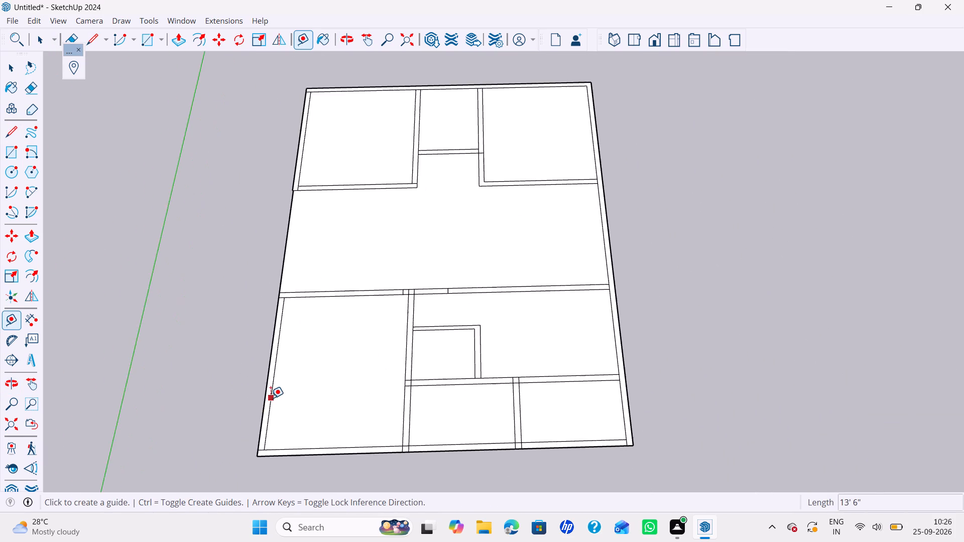
{"action": "scroll", "coordinate": [271, 398], "scroll_direction": "up", "scroll_amount": 2}
{"action": "left_click", "coordinate": [271, 398]}
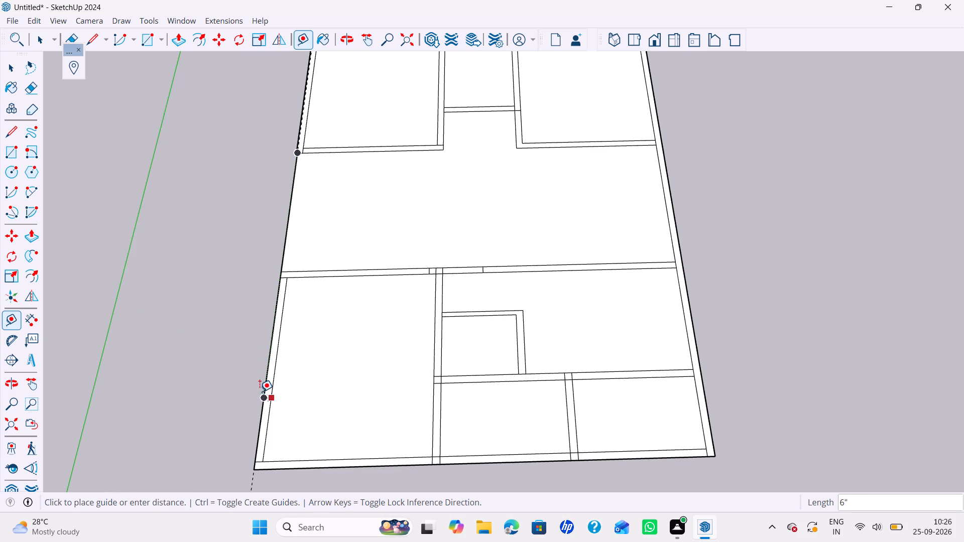
{"action": "key", "text": "Escape"}
{"action": "key", "text": "space"}
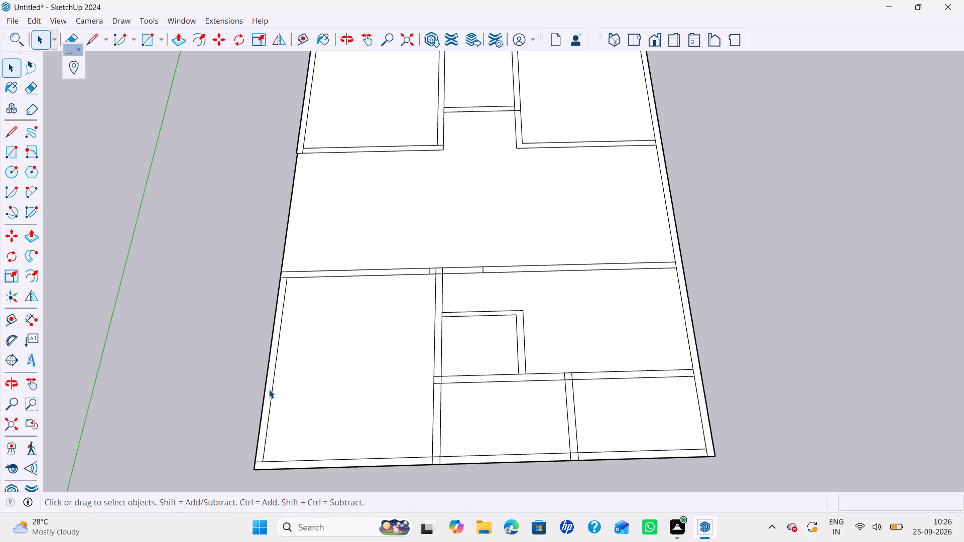
{"action": "key", "text": "t"}
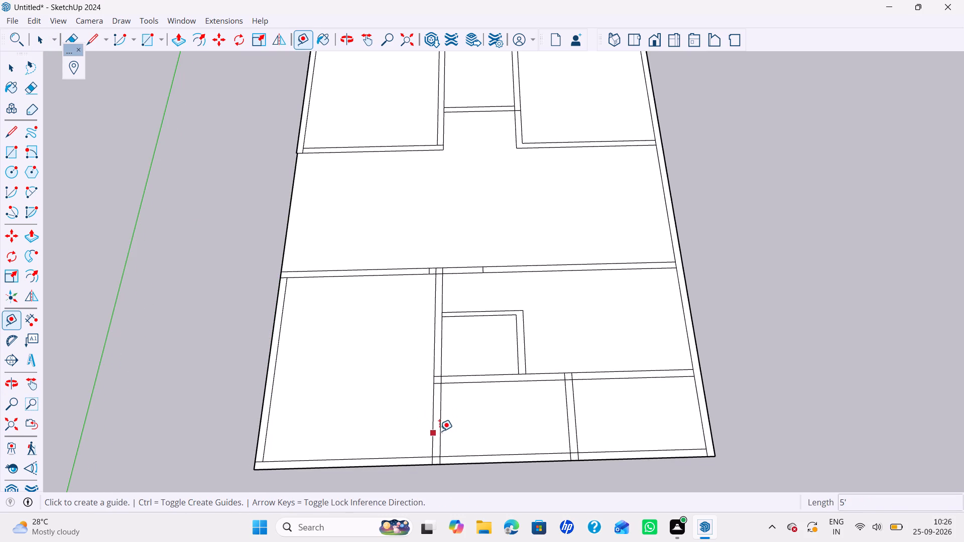
{"action": "left_click", "coordinate": [432, 431]}
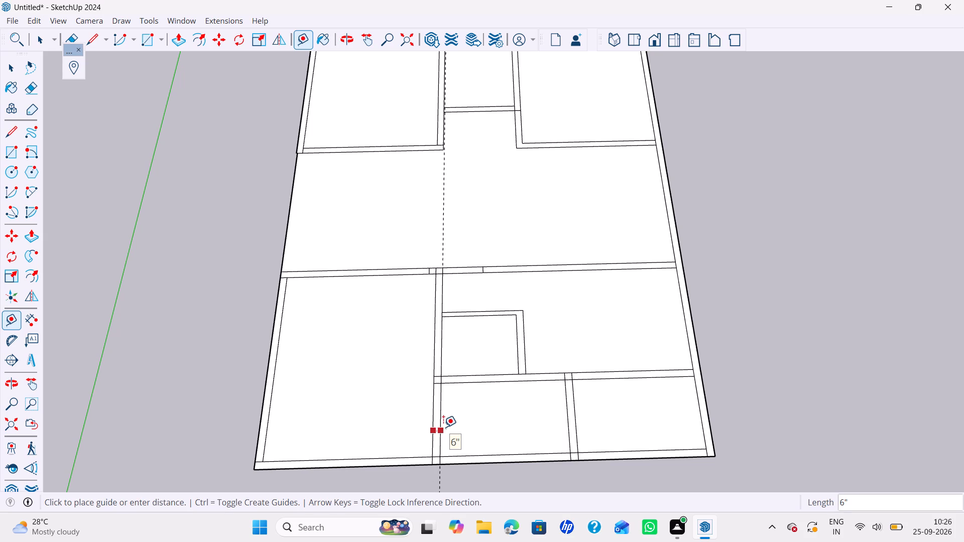
{"action": "key", "text": "Escape"}
{"action": "key", "text": "space"}
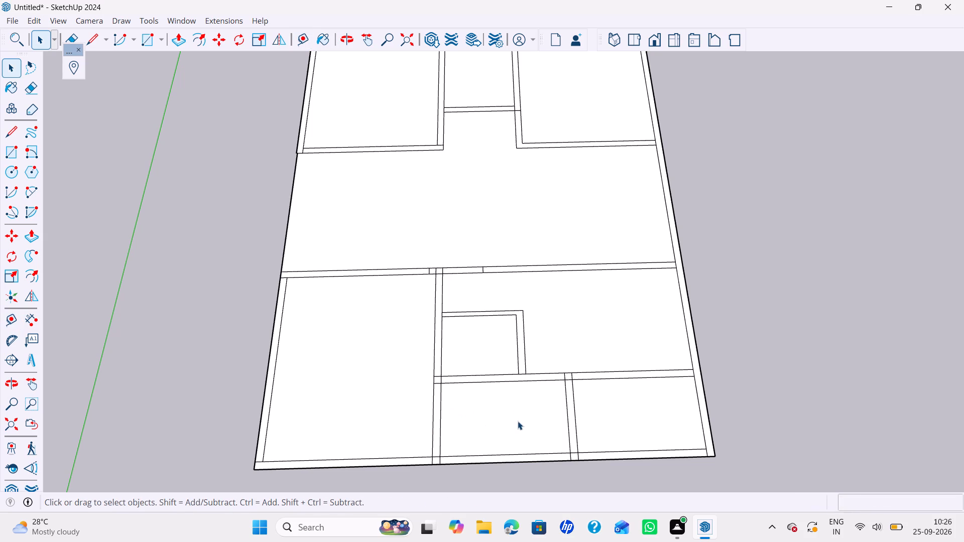
{"action": "key", "text": "t"}
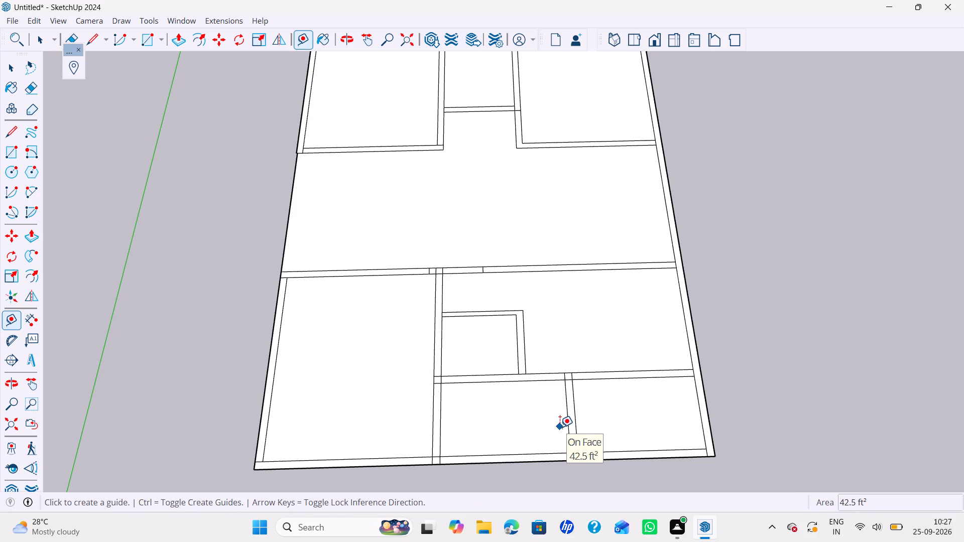
{"action": "key", "text": "space"}
Measure the inner width of the upper block's corner room on the newly closed side, and check from the neighbouring partitions.
{"action": "scroll", "coordinate": [498, 417], "scroll_direction": "down", "scroll_amount": 4}
{"action": "middle_click_drag", "start_coordinate": [498, 415], "coordinate": [497, 416], "text": "shift"}
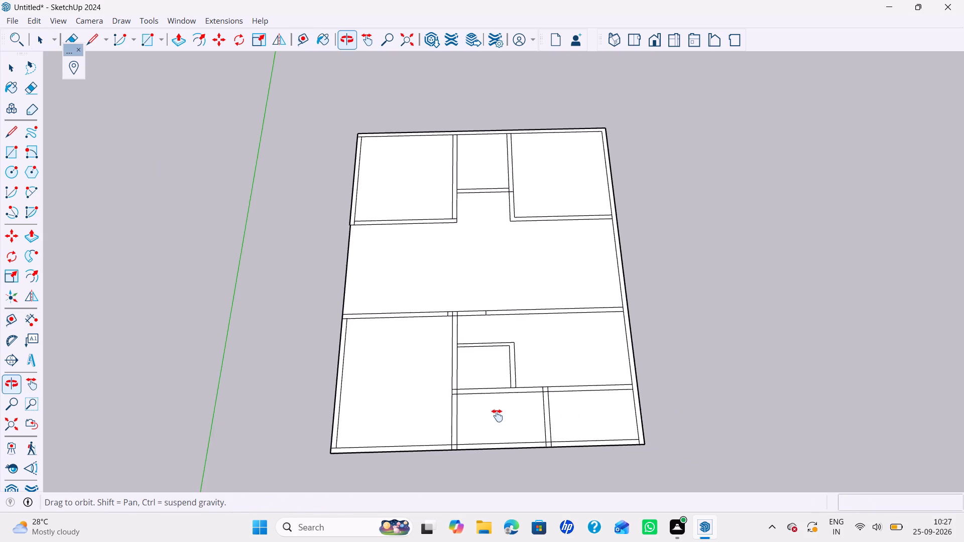
{"action": "middle_click_drag", "start_coordinate": [497, 416], "coordinate": [502, 477], "text": "shift"}
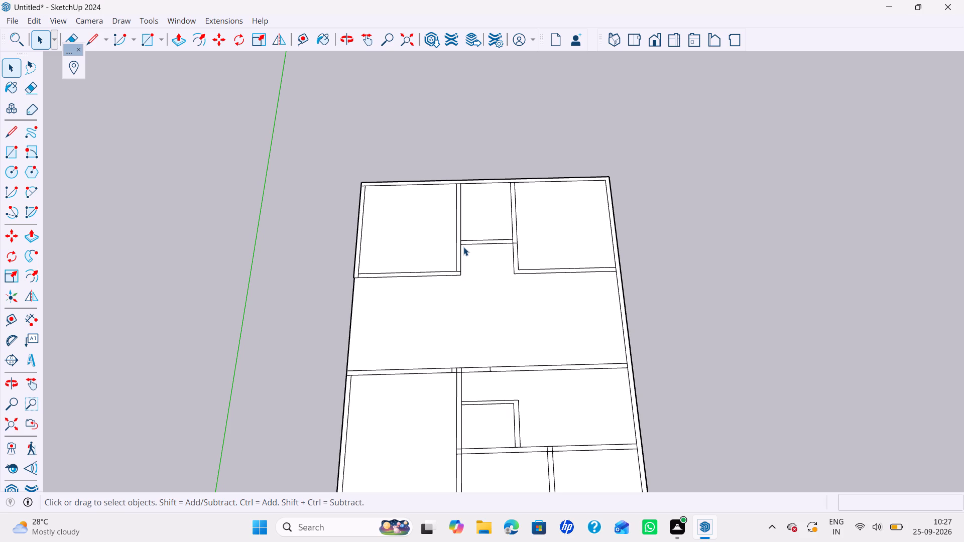
{"action": "scroll", "coordinate": [539, 242], "scroll_direction": "down", "scroll_amount": 3}
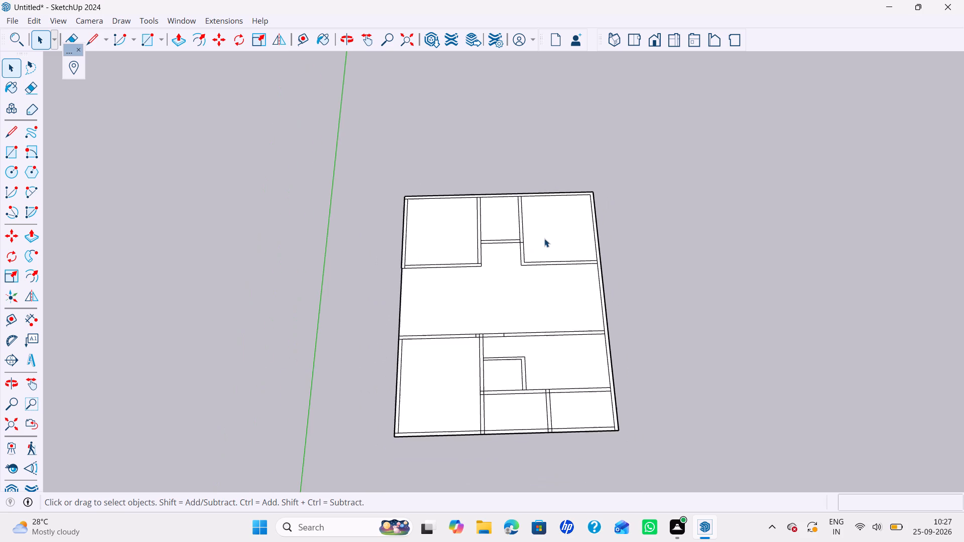
{"action": "middle_click_drag", "start_coordinate": [544, 238], "coordinate": [535, 280], "text": "shift"}
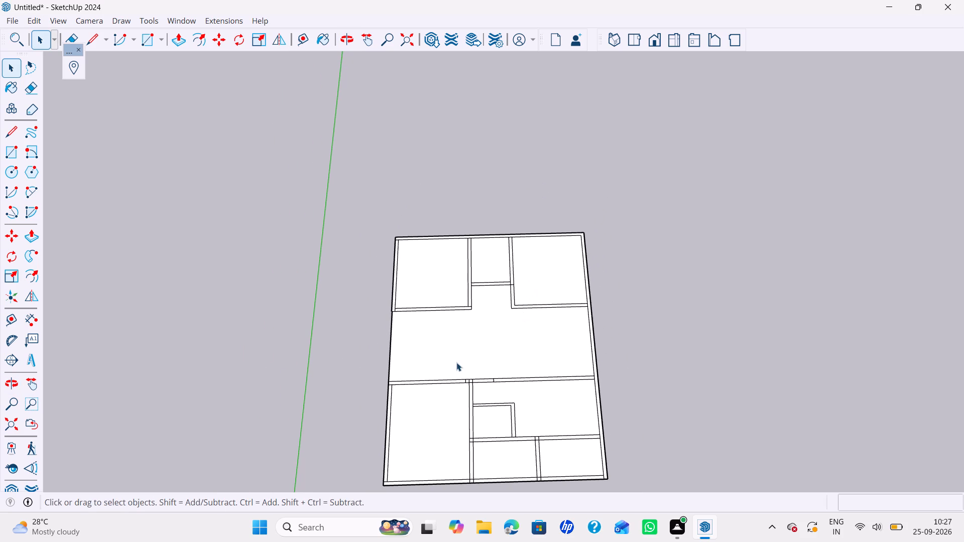
{"action": "key", "text": "l"}
{"action": "scroll", "coordinate": [404, 319], "scroll_direction": "up", "scroll_amount": 4}
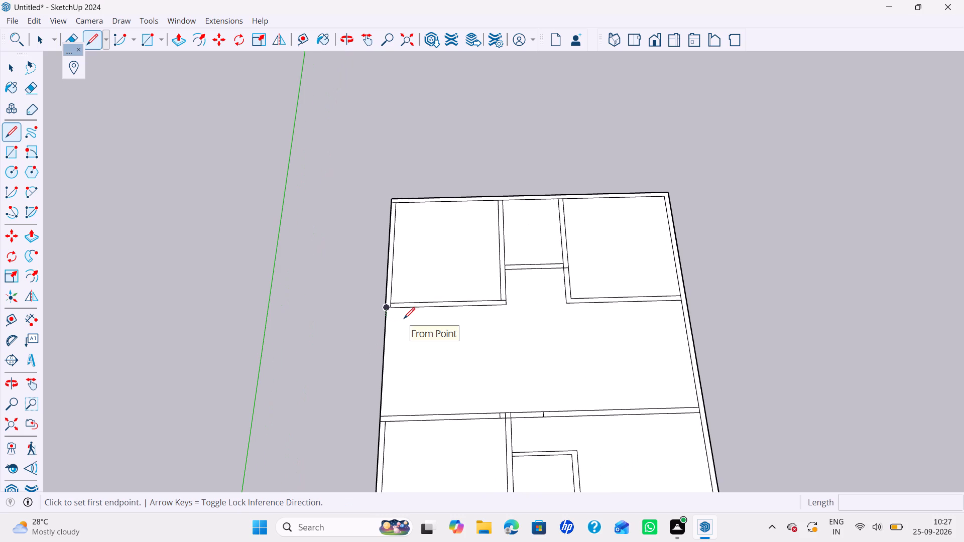
{"action": "key", "text": "t"}
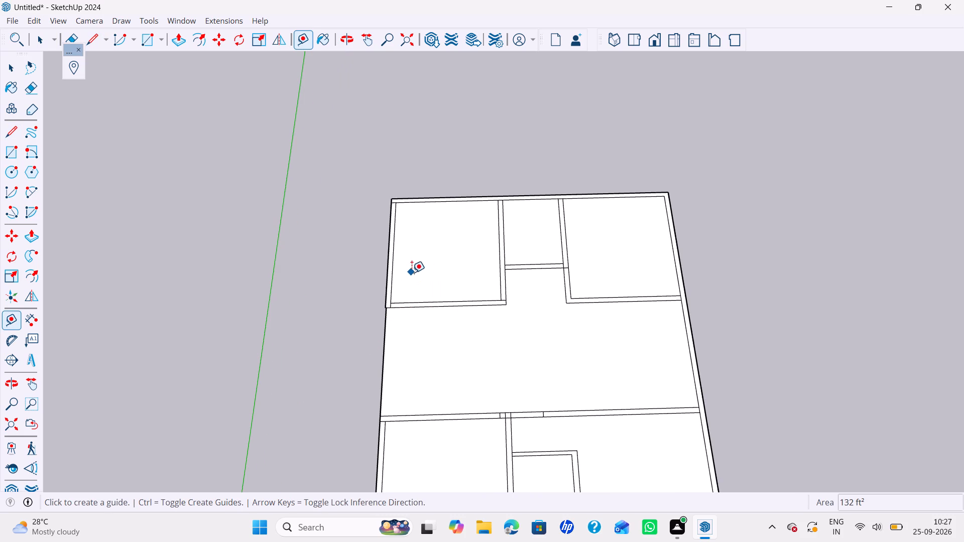
{"action": "left_click", "coordinate": [394, 276]}
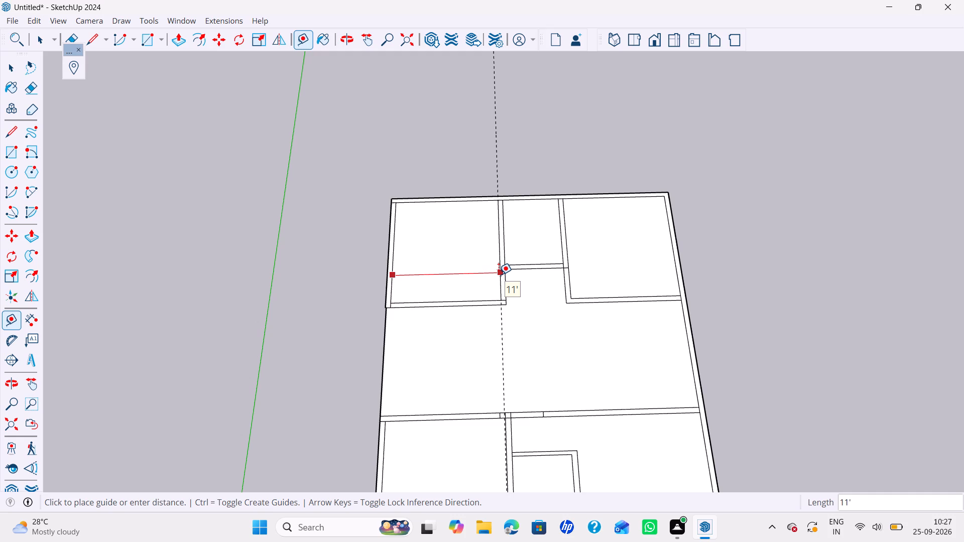
{"action": "key", "text": "Escape"}
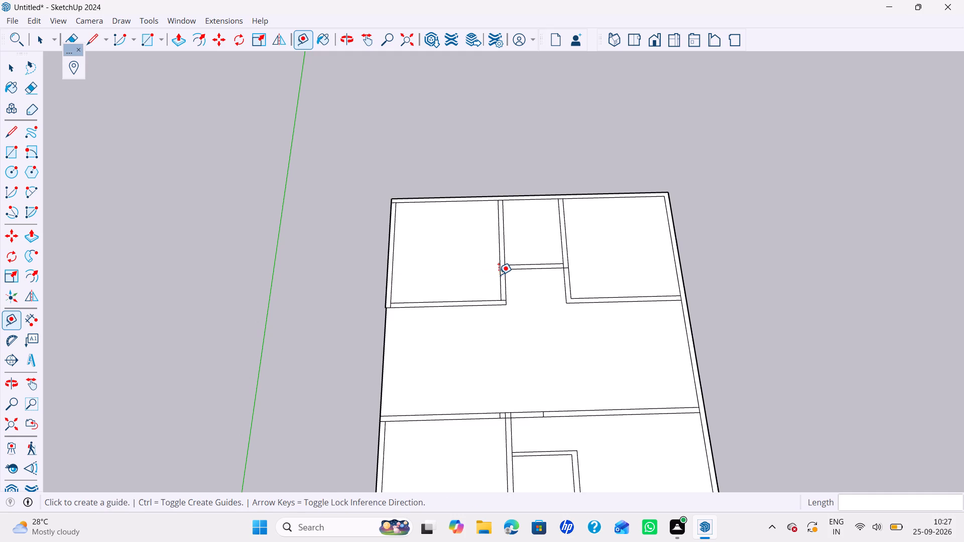
{"action": "left_click", "coordinate": [504, 248]}
{"action": "key", "text": "Escape"}
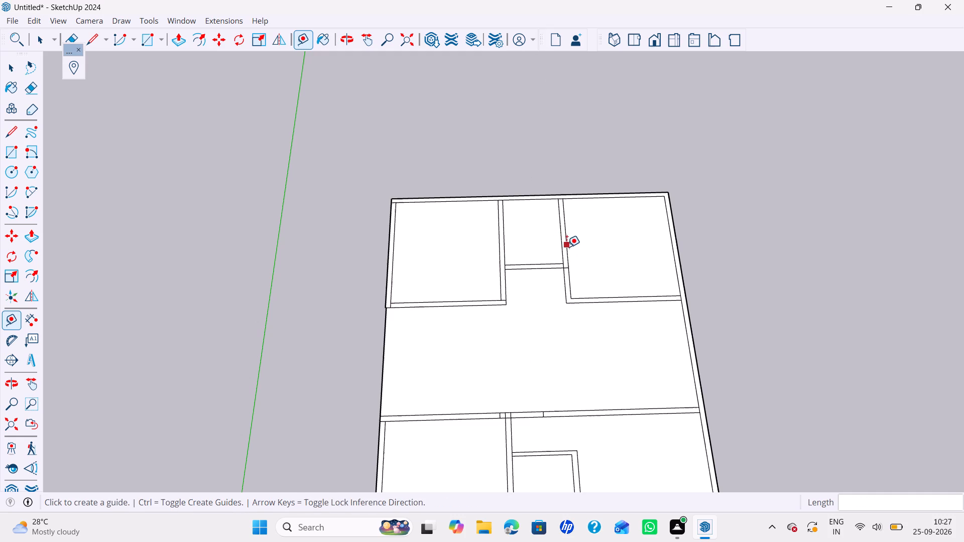
{"action": "left_click", "coordinate": [567, 248]}
{"action": "key", "text": "Escape"}
Measure the width of the lower block's L-shaped space from the outer side wall to the large room's partition.
{"action": "scroll", "coordinate": [576, 328], "scroll_direction": "down", "scroll_amount": 4}
{"action": "middle_click_drag", "start_coordinate": [575, 334], "coordinate": [568, 283], "text": "shift"}
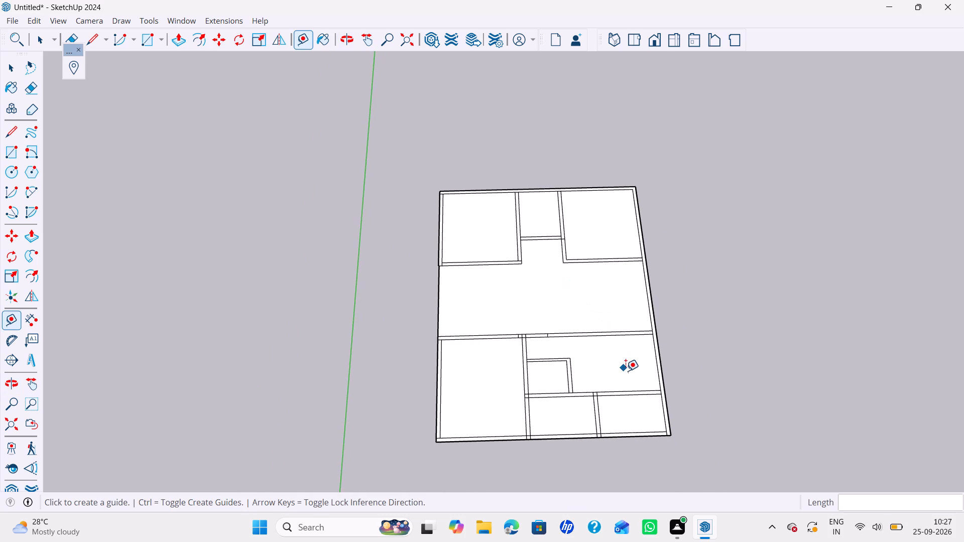
{"action": "left_click", "coordinate": [653, 347]}
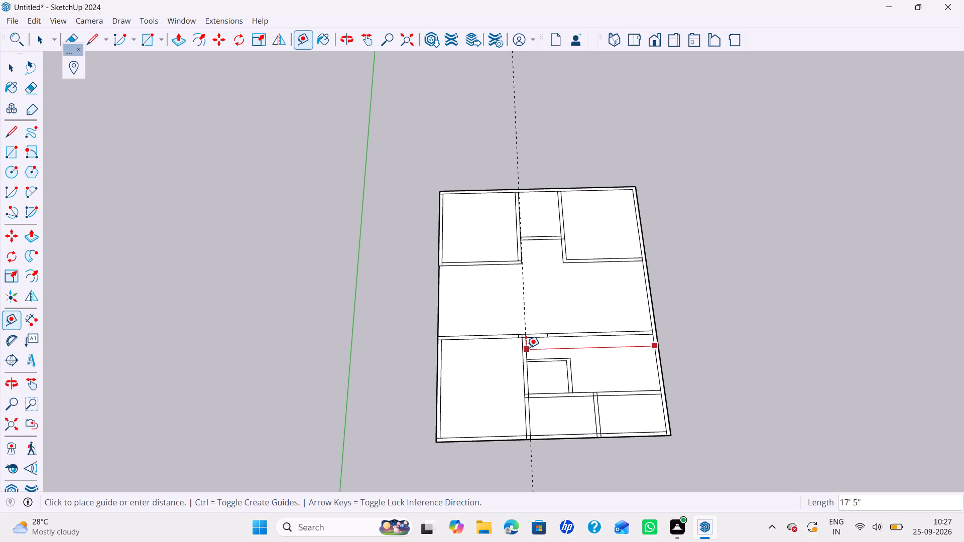
{"action": "key", "text": "Escape"}
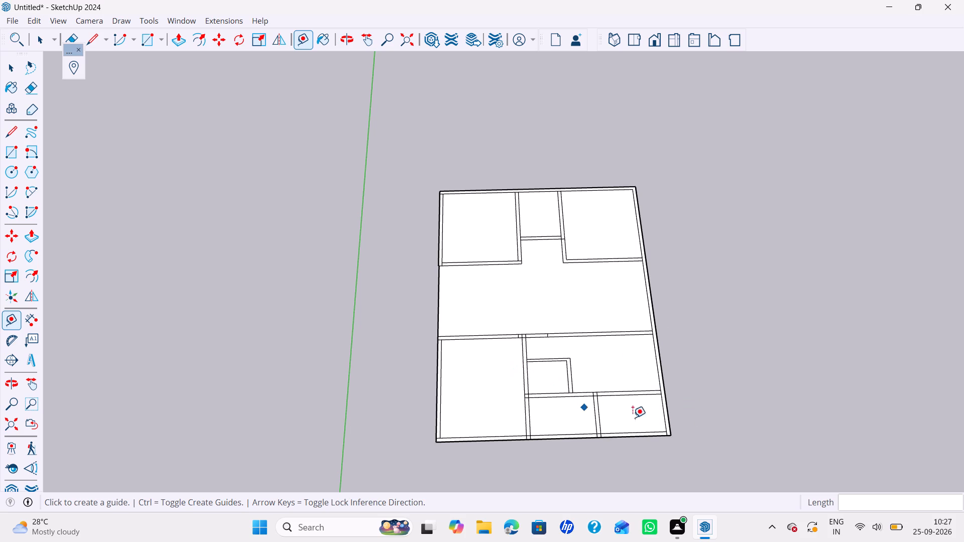
Measure the widths of the two small rooms along the lower block's outer wall, starting from their side wall and partition.
{"action": "left_click", "coordinate": [665, 417]}
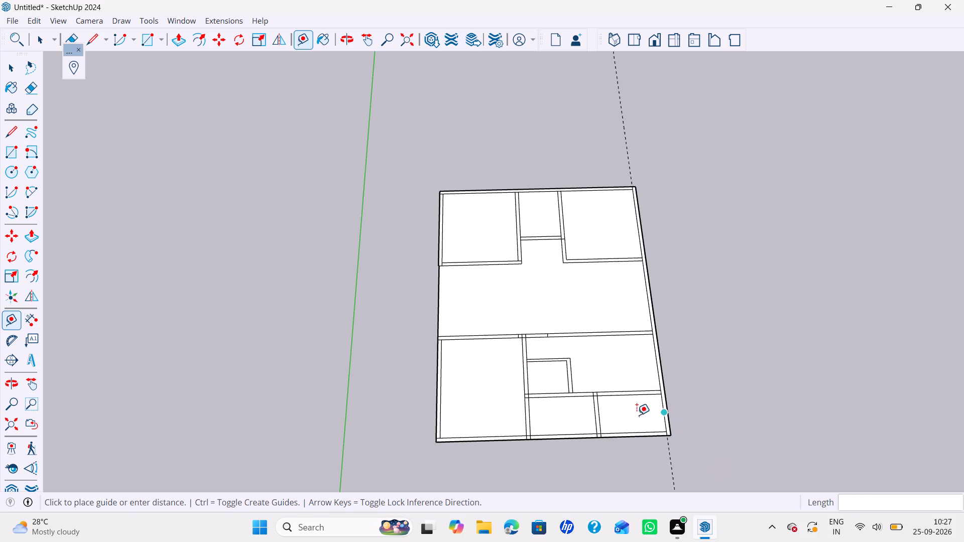
{"action": "key", "text": "space"}
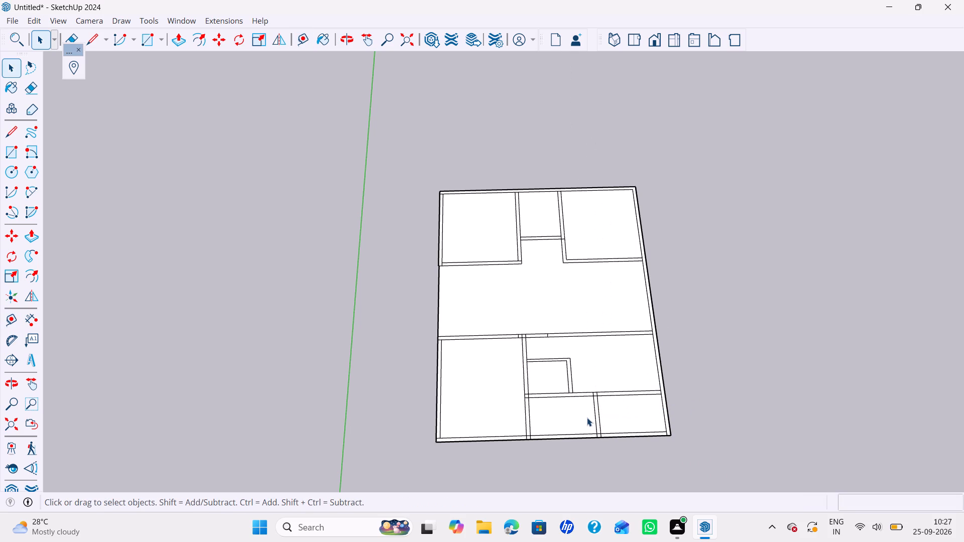
{"action": "key", "text": "t"}
{"action": "left_click", "coordinate": [593, 421]}
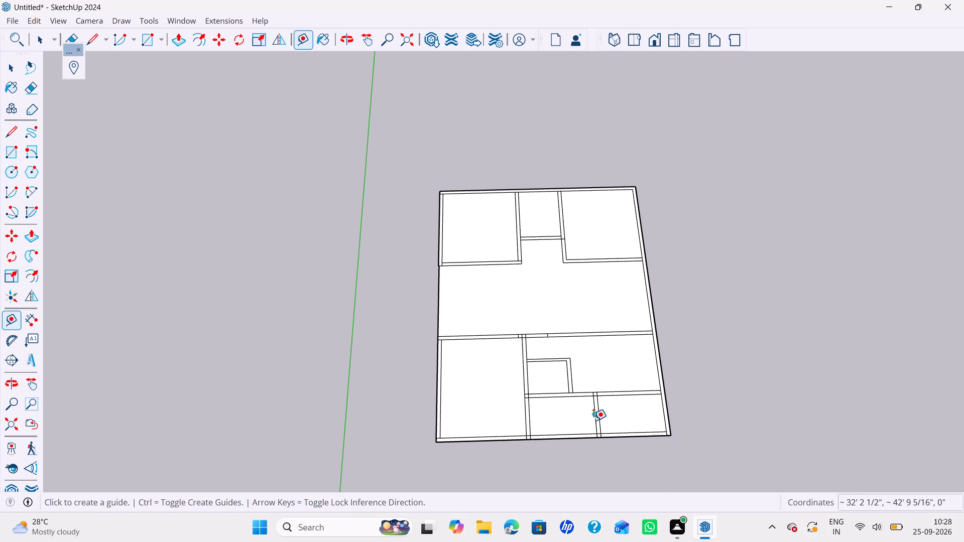
{"action": "key", "text": "space"}
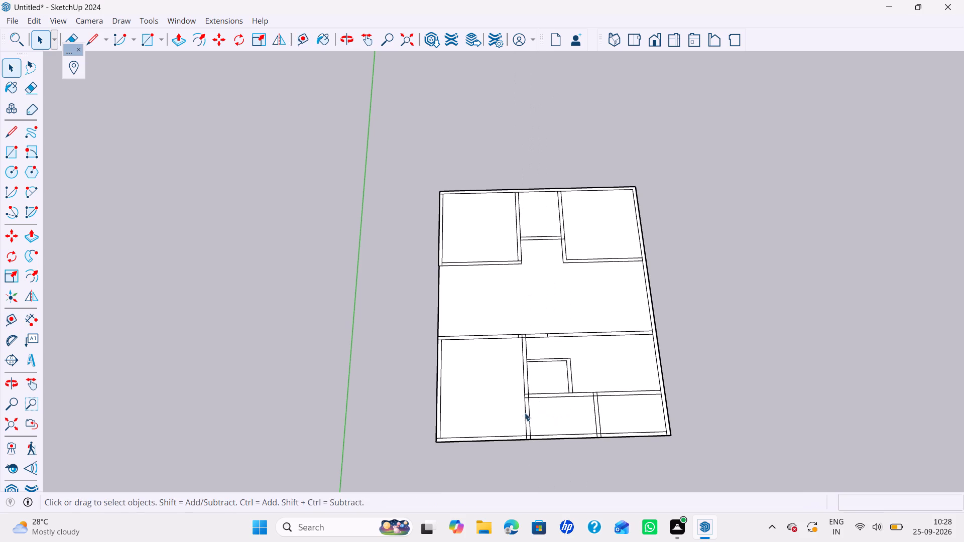
Measure the large room's inner width and its inner depth down to the lower outer wall.
{"action": "key", "text": "t"}
{"action": "left_click", "coordinate": [524, 413]}
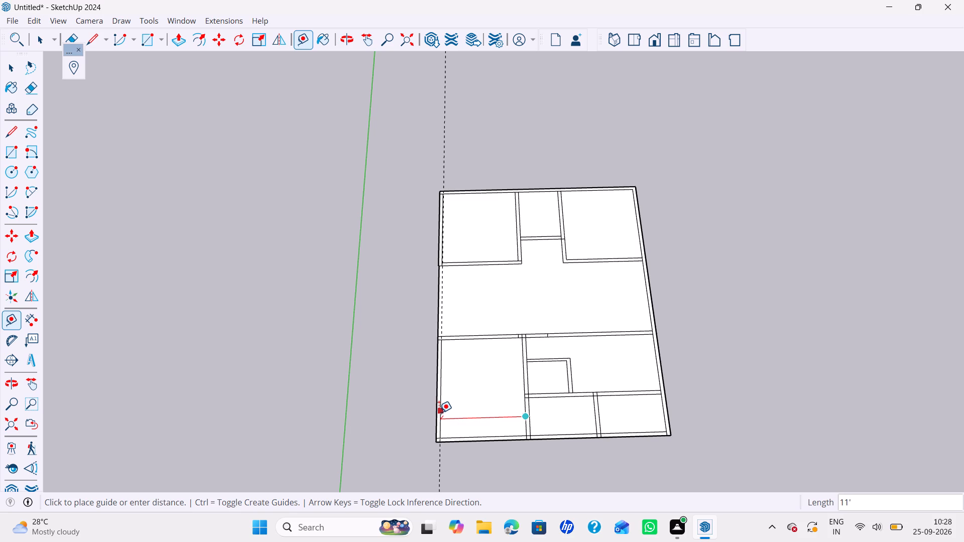
{"action": "key", "text": "Escape"}
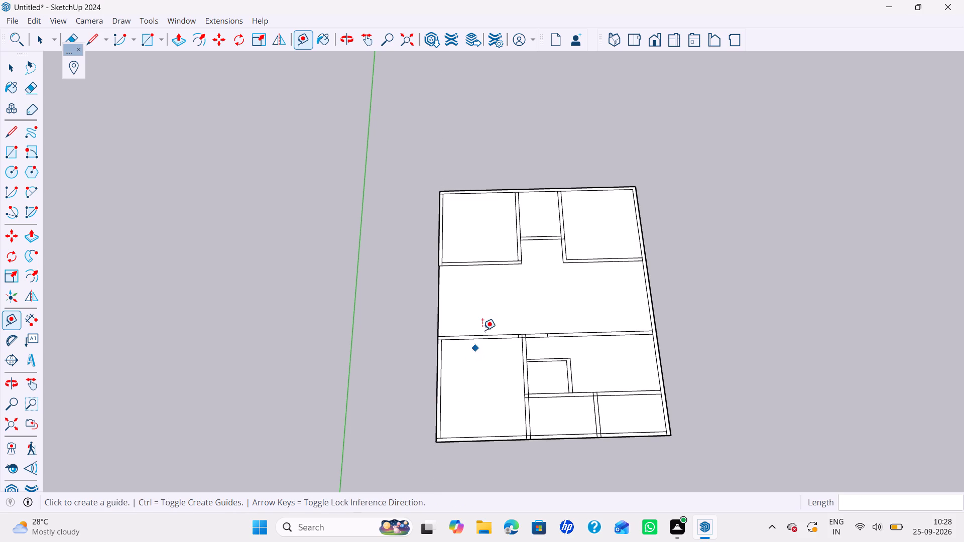
{"action": "left_click", "coordinate": [482, 339]}
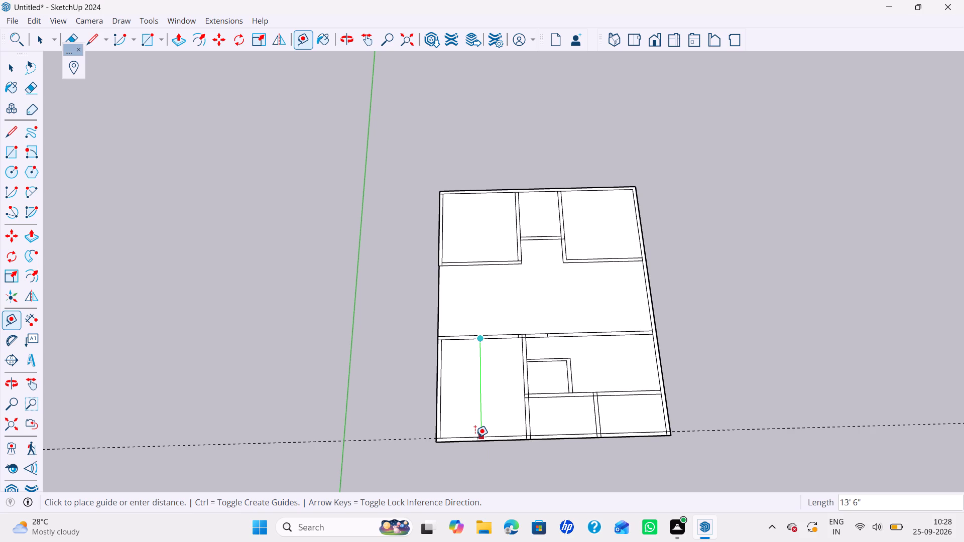
{"action": "key", "text": "Escape"}
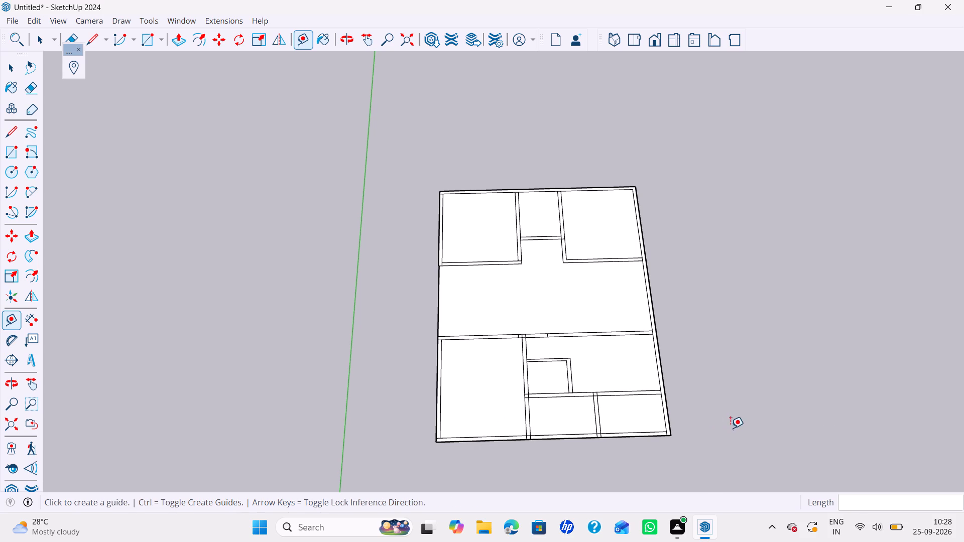
Measure the clear distance from the lower block's outer side wall to the small enclosure's wall.
{"action": "middle_click_drag", "start_coordinate": [657, 439], "coordinate": [413, 463], "text": "shift"}
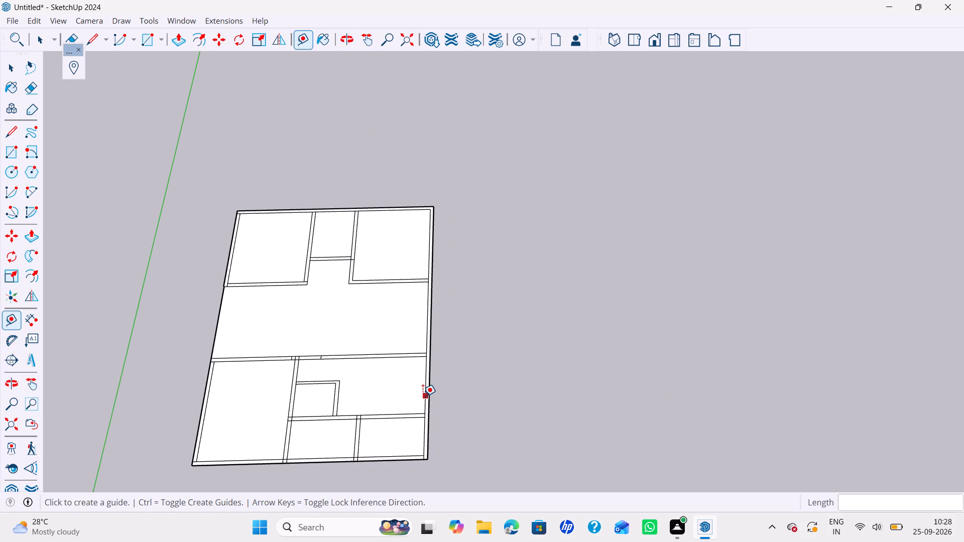
{"action": "left_click", "coordinate": [423, 396]}
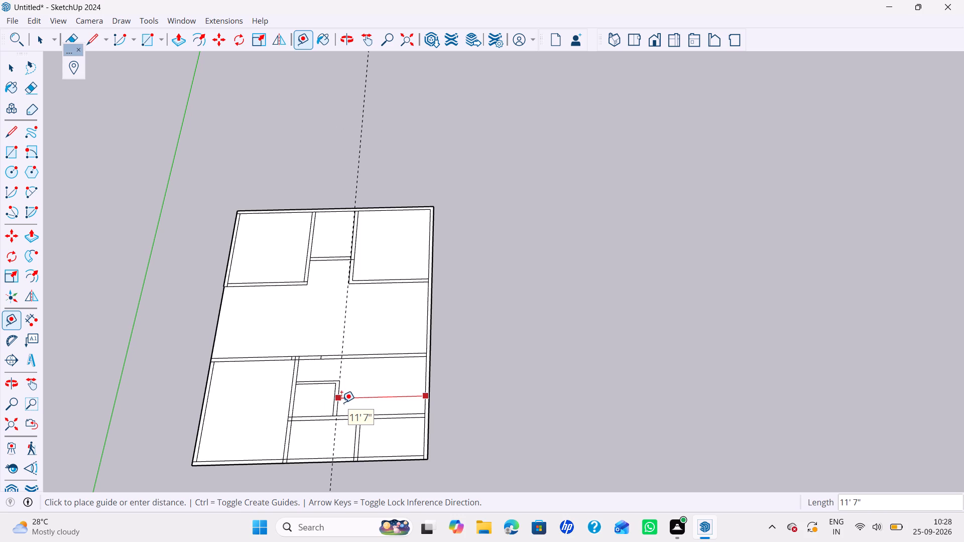
{"action": "key", "text": "space"}
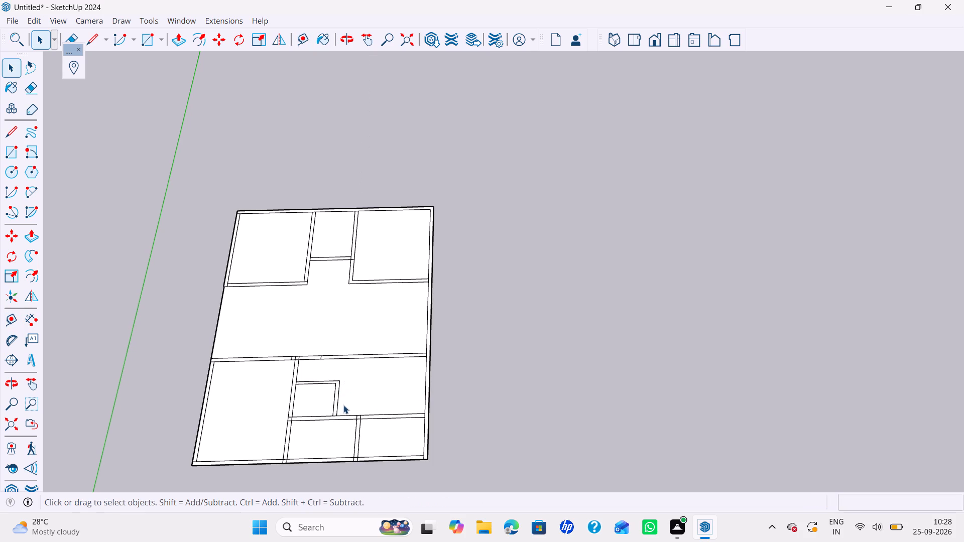
Select the inner and outer lines of the large room's outer side wall, including its corner segments and the line closing the open side.
{"action": "scroll", "coordinate": [344, 399], "scroll_direction": "up", "scroll_amount": 3}
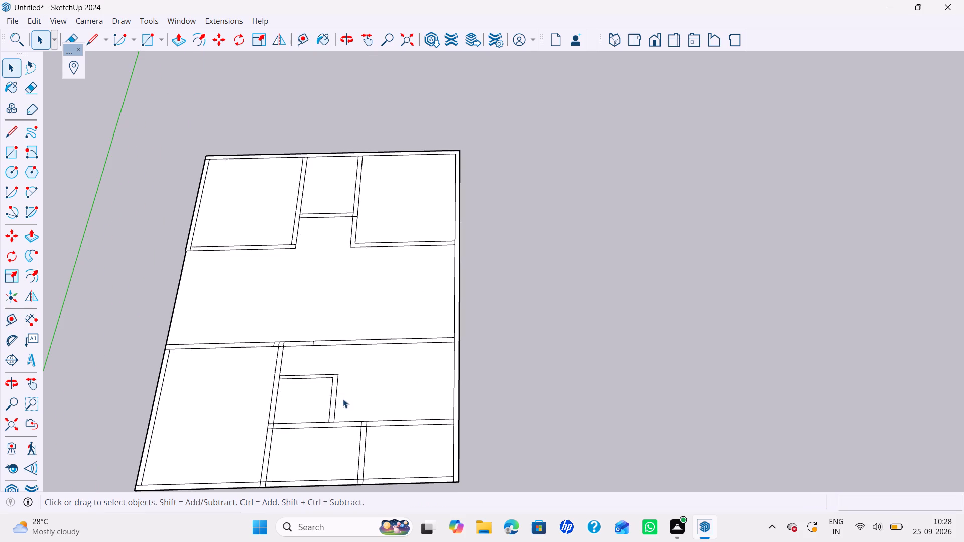
{"action": "scroll", "coordinate": [329, 404], "scroll_direction": "up", "scroll_amount": 3}
{"action": "left_click", "coordinate": [336, 398]}
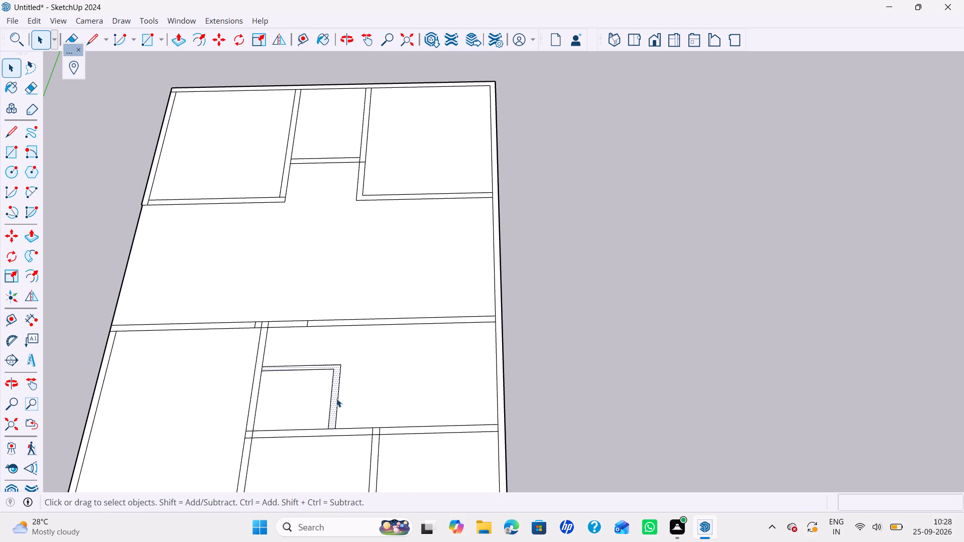
{"action": "scroll", "coordinate": [324, 403], "scroll_direction": "down", "scroll_amount": 3}
{"action": "middle_click_drag", "start_coordinate": [317, 409], "coordinate": [414, 402], "text": "shift"}
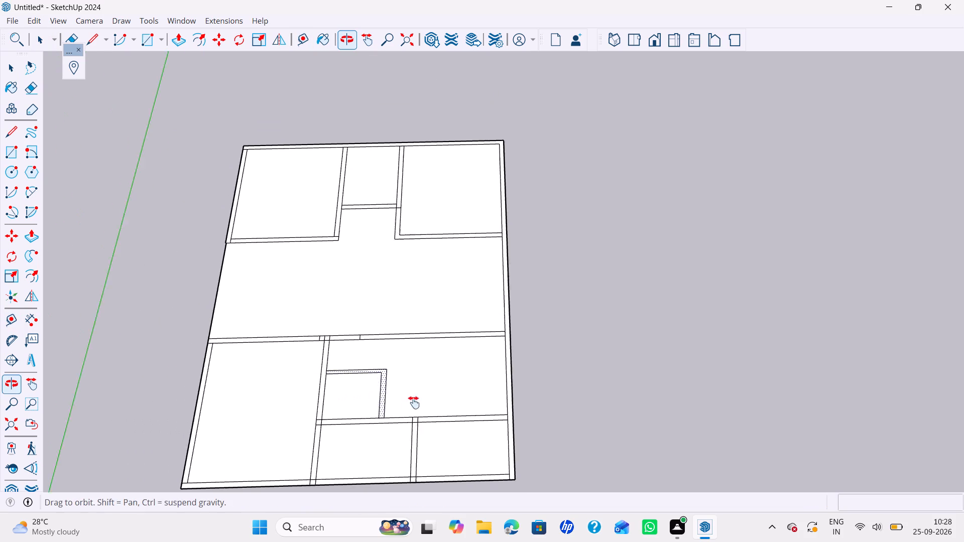
{"action": "middle_click_drag", "start_coordinate": [414, 402], "coordinate": [418, 402], "text": "shift"}
{"action": "left_click", "coordinate": [250, 398]}
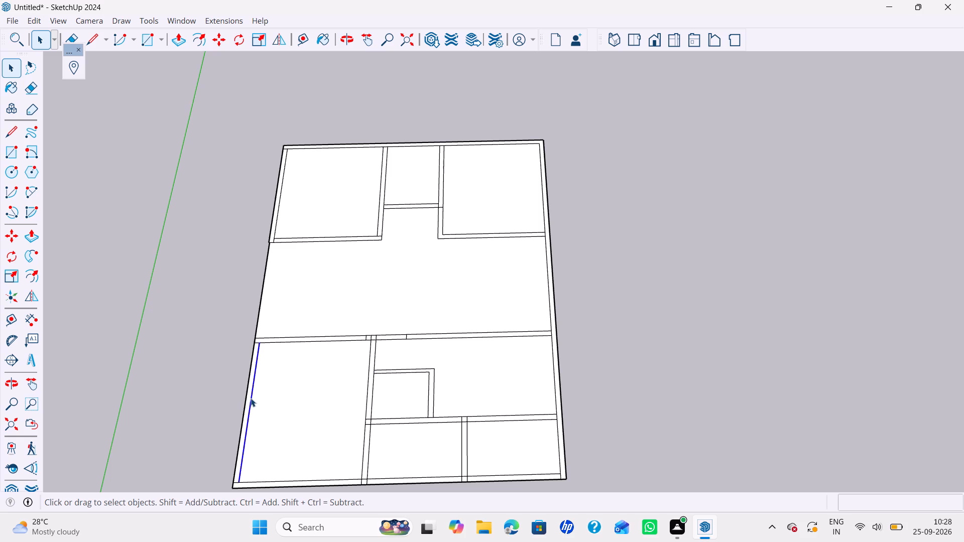
{"action": "left_click", "coordinate": [247, 401], "text": "ctrl"}
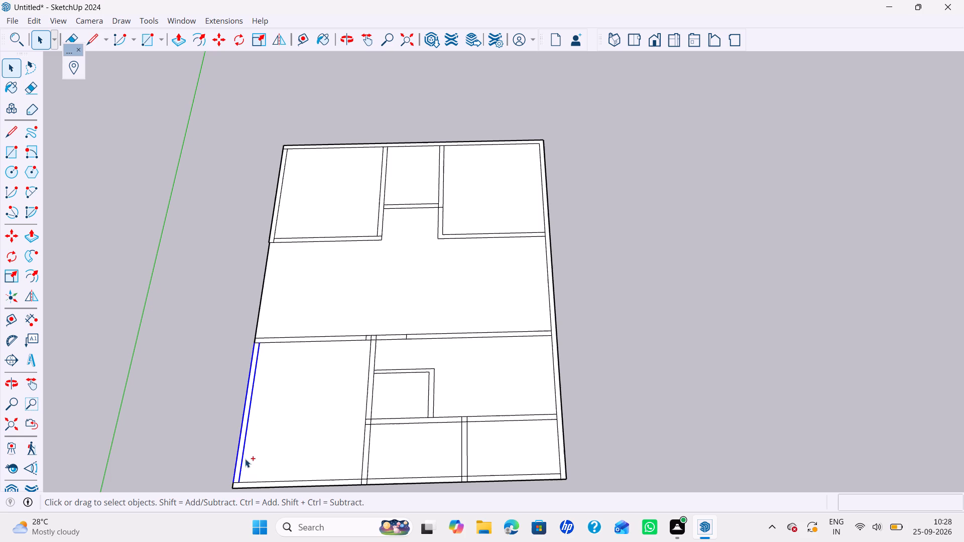
{"action": "scroll", "coordinate": [241, 488], "scroll_direction": "up", "scroll_amount": 4, "text": "ctrl"}
{"action": "left_click", "coordinate": [230, 486], "text": "ctrl"}
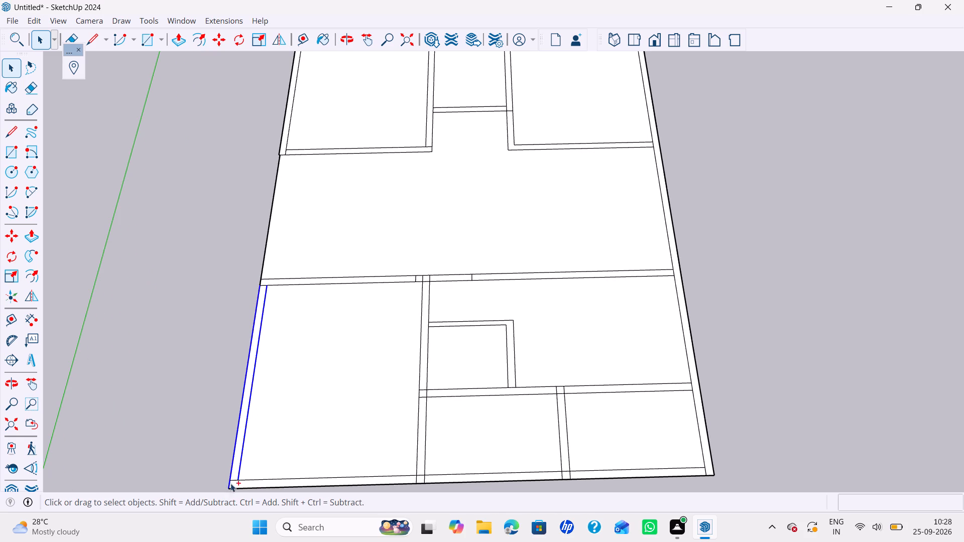
{"action": "middle_click_drag", "start_coordinate": [252, 378], "coordinate": [318, 378]}
{"action": "scroll", "coordinate": [276, 334], "scroll_direction": "up", "scroll_amount": 3}
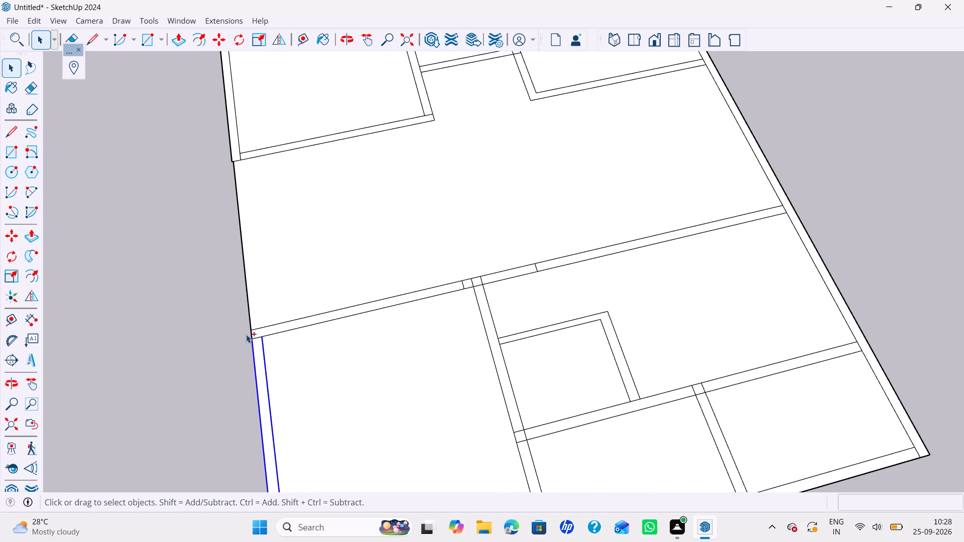
{"action": "left_click", "coordinate": [253, 335], "text": "ctrl"}
{"action": "left_click", "coordinate": [251, 324], "text": "ctrl"}
{"action": "scroll", "coordinate": [251, 337], "scroll_direction": "down", "scroll_amount": 6}
{"action": "middle_click_drag", "start_coordinate": [271, 368], "coordinate": [264, 305], "text": "shift"}
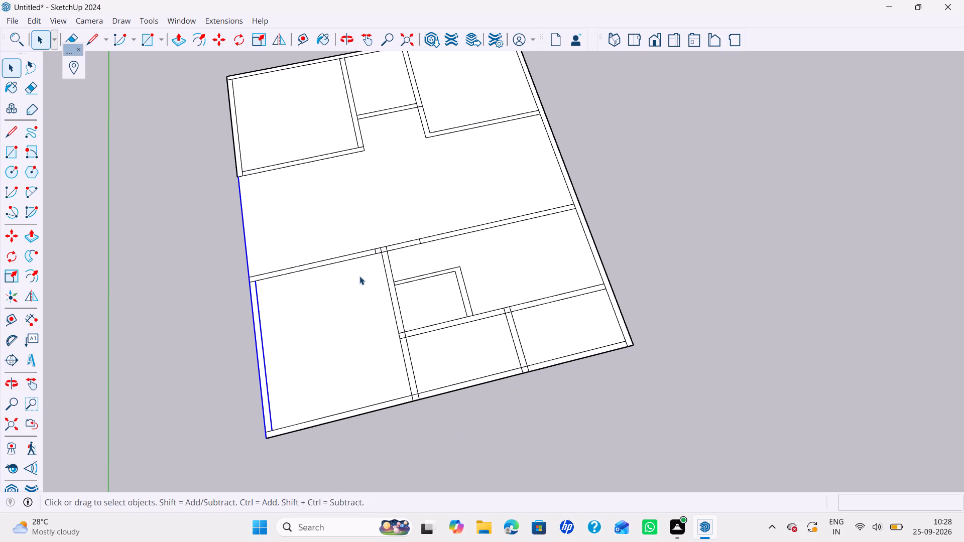
Add the four short cross lines in the wall between the large open space and the lower block to the selection.
{"action": "scroll", "coordinate": [380, 255], "scroll_direction": "up", "scroll_amount": 2}
{"action": "scroll", "coordinate": [378, 249], "scroll_direction": "up", "scroll_amount": 3, "text": "ctrl"}
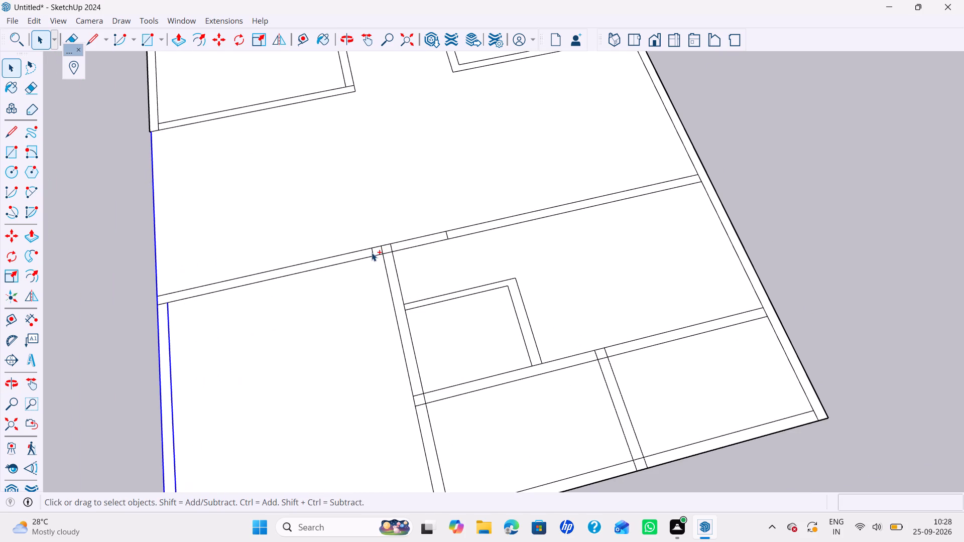
{"action": "left_click", "coordinate": [372, 252], "text": "ctrl"}
{"action": "left_click", "coordinate": [381, 250], "text": "ctrl"}
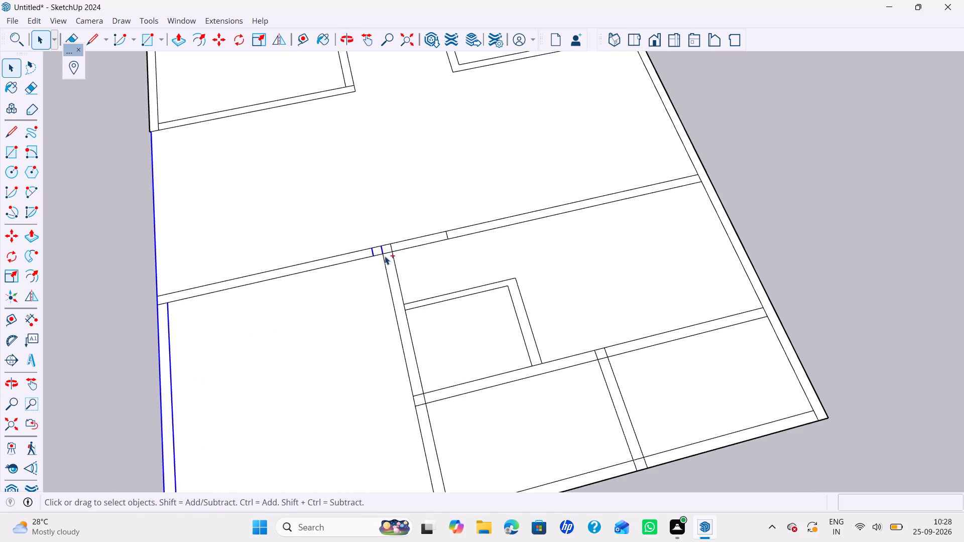
{"action": "left_click", "coordinate": [391, 247], "text": "ctrl"}
{"action": "left_click", "coordinate": [446, 235], "text": "ctrl"}
Add both lines of the large room's partition alongside the small enclosure to the selection, including the short piece at the enclosure wall's joint.
{"action": "left_click", "coordinate": [390, 288], "text": "ctrl"}
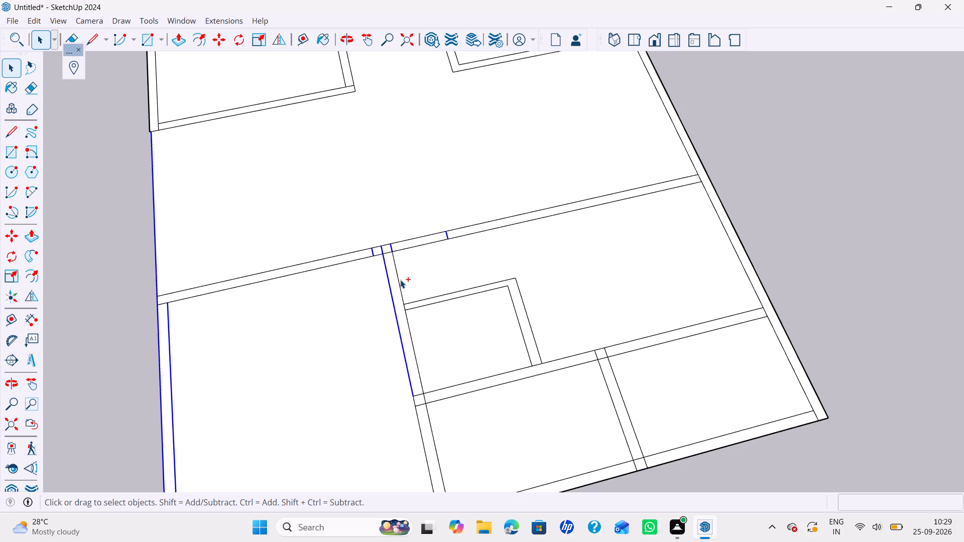
{"action": "left_click", "coordinate": [399, 282], "text": "ctrl"}
{"action": "left_click", "coordinate": [415, 356], "text": "ctrl"}
{"action": "scroll", "coordinate": [415, 359], "scroll_direction": "down", "scroll_amount": 5, "text": "ctrl"}
{"action": "middle_click_drag", "start_coordinate": [415, 362], "coordinate": [417, 316], "text": "ctrl+shift"}
{"action": "scroll", "coordinate": [413, 305], "scroll_direction": "up", "scroll_amount": 5, "text": "ctrl"}
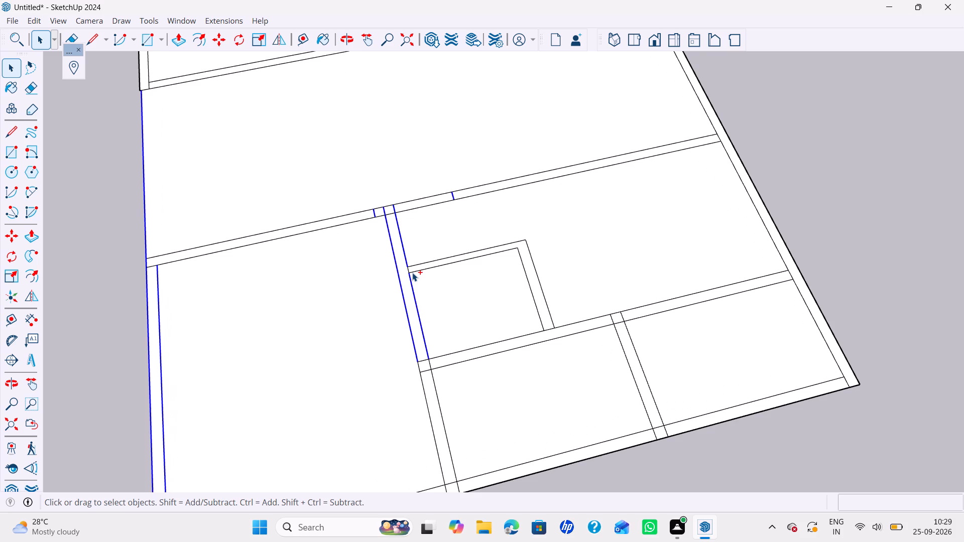
{"action": "left_click", "coordinate": [411, 270], "text": "ctrl"}
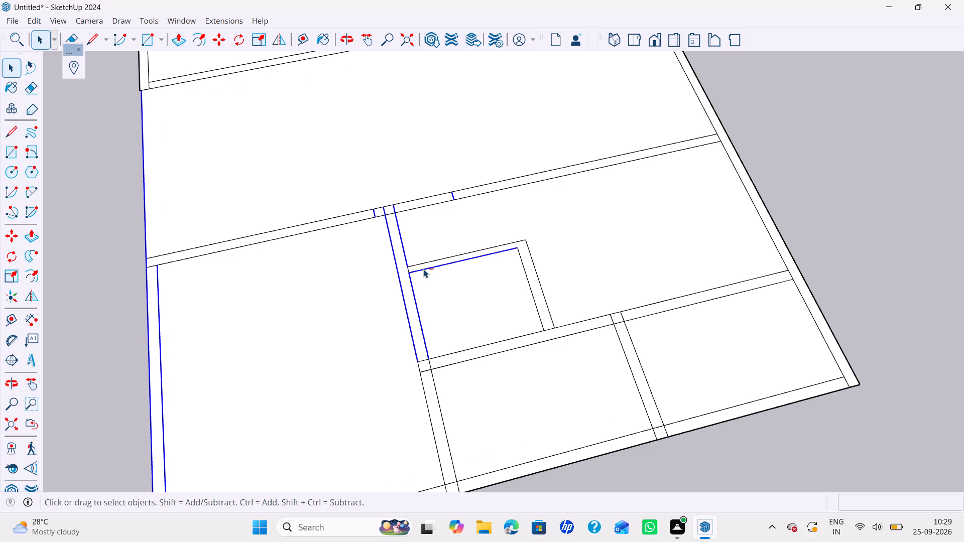
{"action": "left_click", "coordinate": [423, 271], "text": "ctrl+shift"}
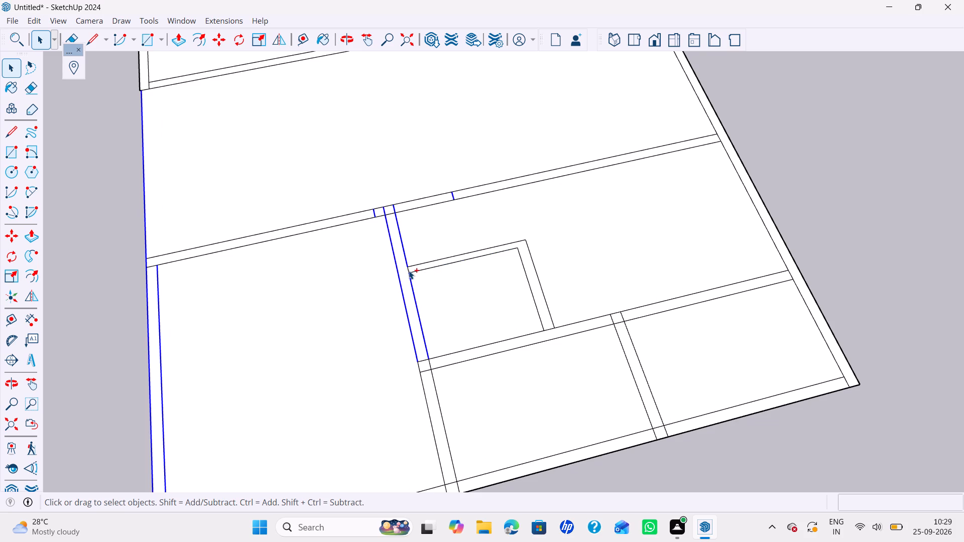
{"action": "left_click", "coordinate": [409, 270], "text": "ctrl"}
Add both lines of the large room's partition beside the lower rooms to the selection, including the short pieces at both wall joints.
{"action": "left_click", "coordinate": [423, 382], "text": "ctrl"}
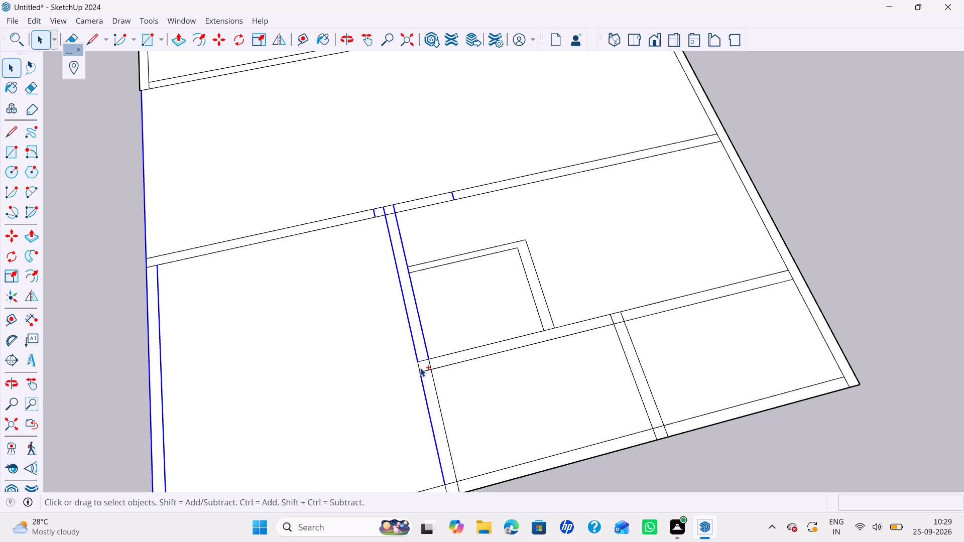
{"action": "left_click", "coordinate": [420, 368], "text": "ctrl"}
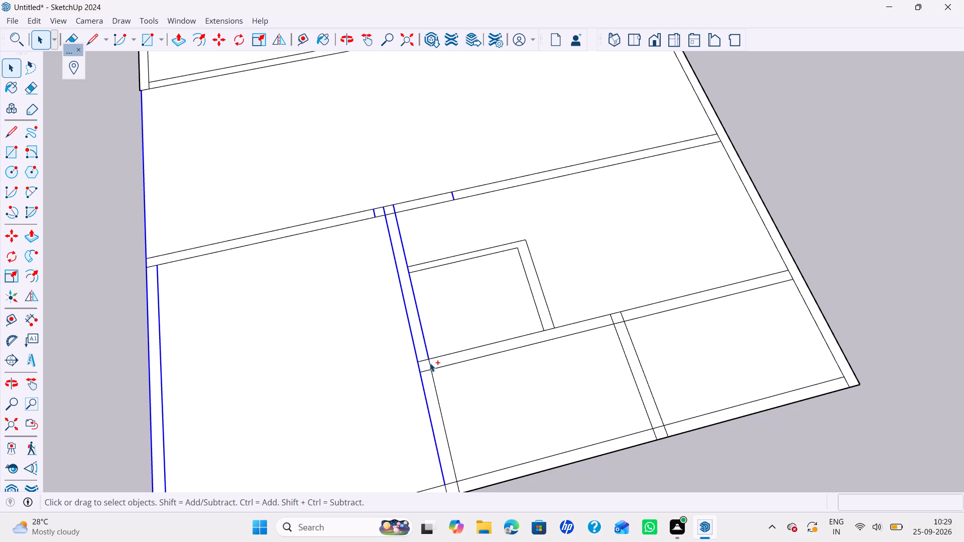
{"action": "left_click", "coordinate": [431, 362], "text": "ctrl"}
{"action": "scroll", "coordinate": [429, 373], "scroll_direction": "down", "scroll_amount": 5, "text": "ctrl"}
{"action": "middle_click_drag", "start_coordinate": [429, 373], "coordinate": [429, 323], "text": "shift"}
{"action": "scroll", "coordinate": [447, 387], "scroll_direction": "up", "scroll_amount": 2, "text": "ctrl"}
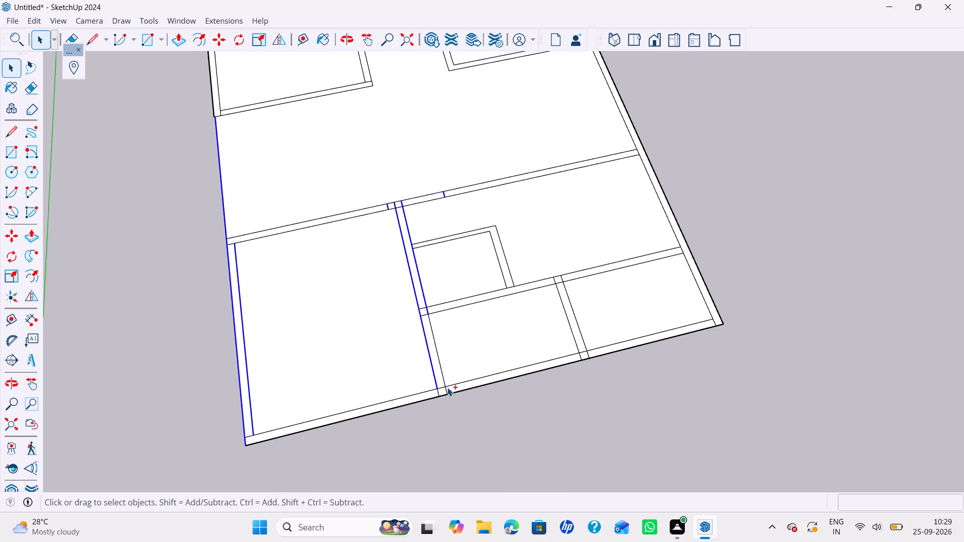
{"action": "scroll", "coordinate": [447, 387], "scroll_direction": "up", "scroll_amount": 3, "text": "ctrl"}
{"action": "left_click", "coordinate": [434, 393], "text": "ctrl"}
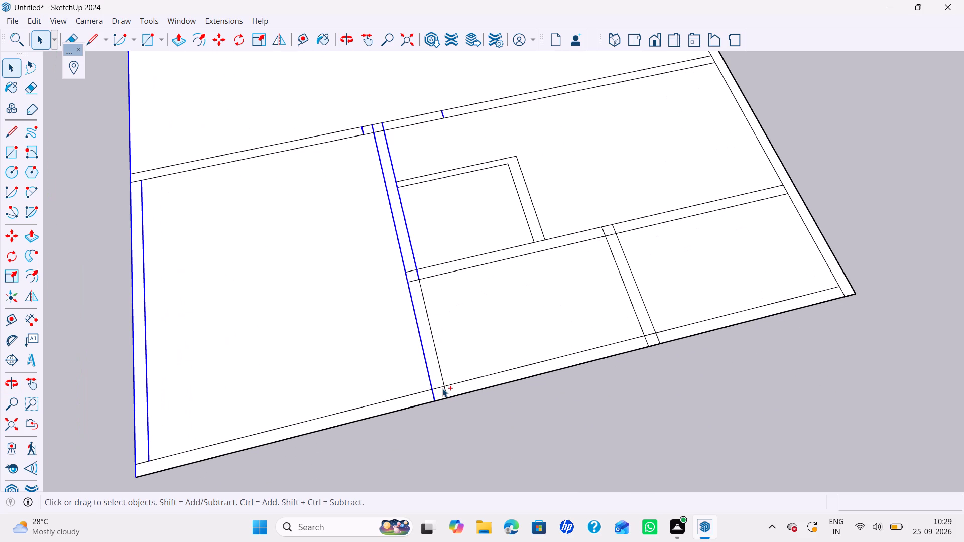
{"action": "left_click", "coordinate": [446, 391], "text": "ctrl"}
{"action": "left_click", "coordinate": [443, 382], "text": "ctrl"}
Add the inner and outer lines of both walls of the small enclosure to the selection.
{"action": "scroll", "coordinate": [458, 344], "scroll_direction": "down", "scroll_amount": 4, "text": "ctrl"}
{"action": "middle_click_drag", "start_coordinate": [464, 339], "coordinate": [379, 376], "text": "shift"}
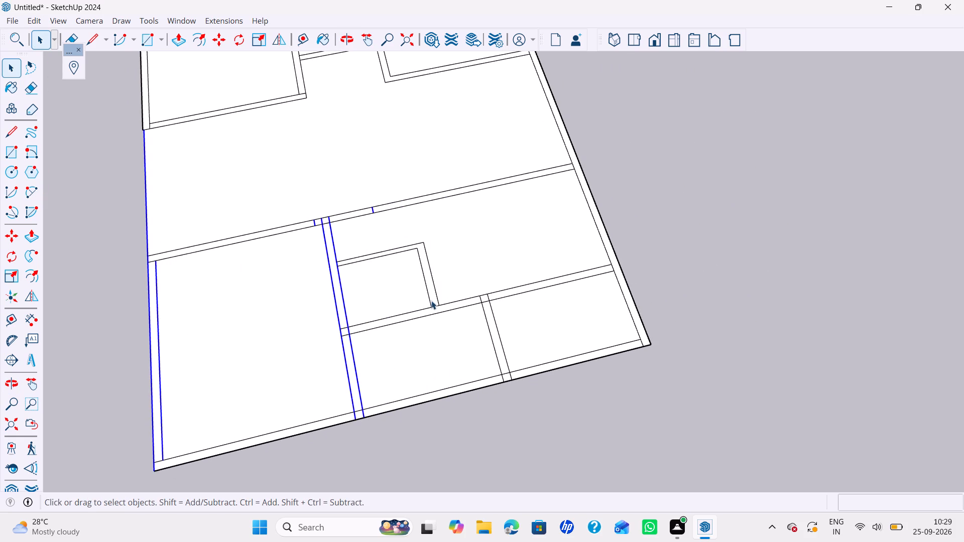
{"action": "scroll", "coordinate": [432, 301], "scroll_direction": "up", "scroll_amount": 2}
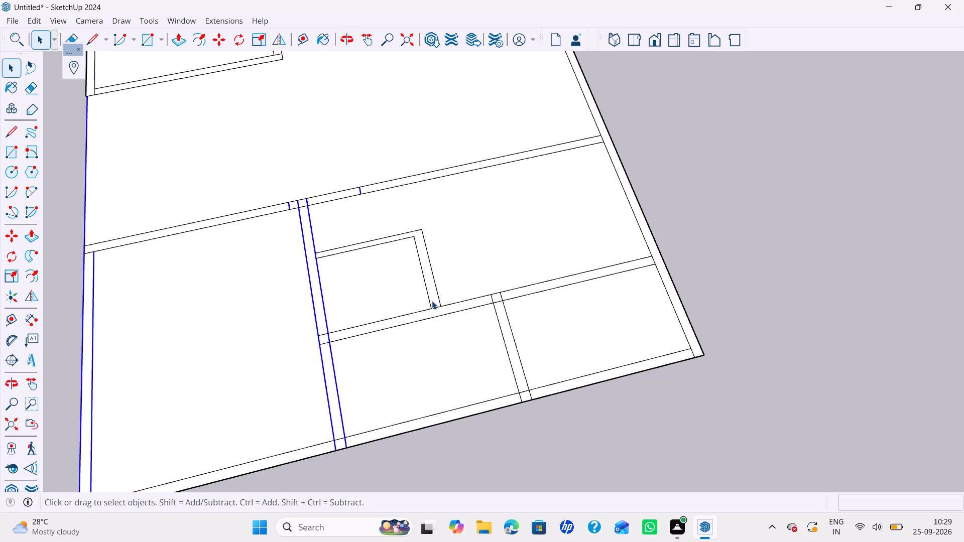
{"action": "left_click", "coordinate": [428, 296], "text": "ctrl"}
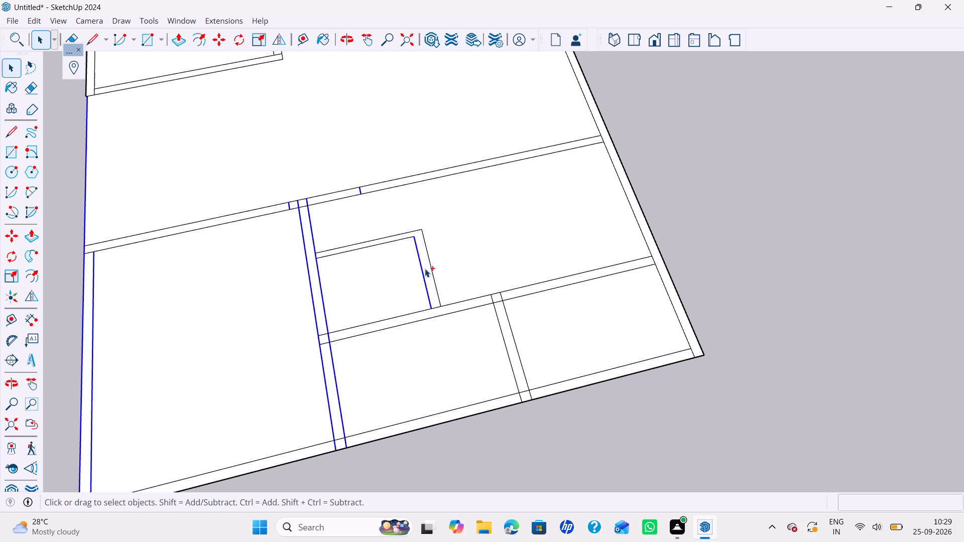
{"action": "left_click", "coordinate": [430, 259], "text": "ctrl"}
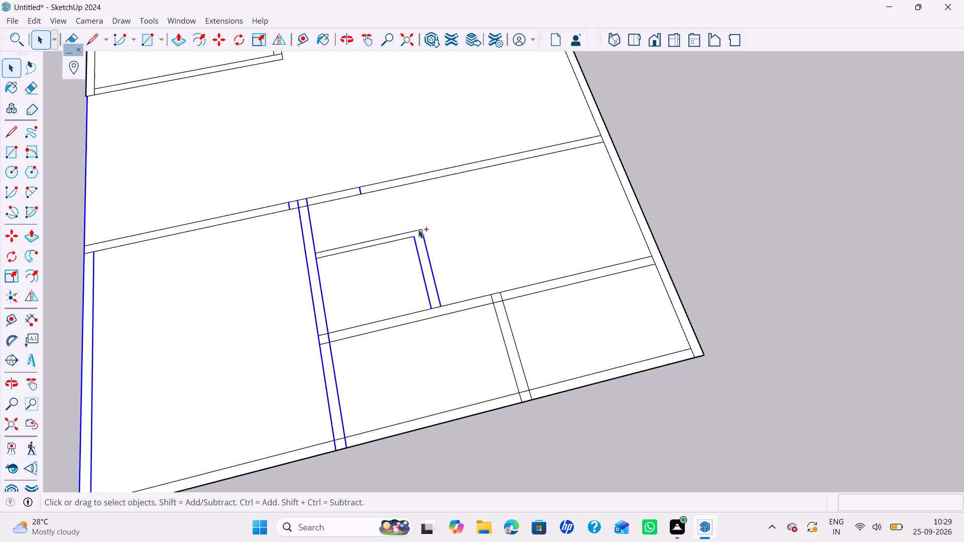
{"action": "scroll", "coordinate": [418, 229], "scroll_direction": "up", "scroll_amount": 4, "text": "ctrl"}
{"action": "left_click", "coordinate": [425, 234], "text": "ctrl"}
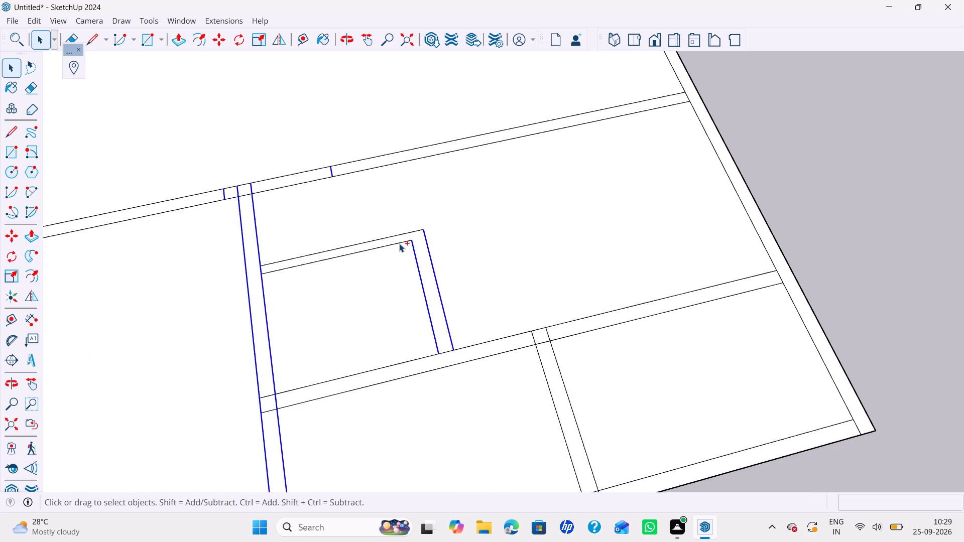
{"action": "left_click", "coordinate": [399, 243], "text": "ctrl"}
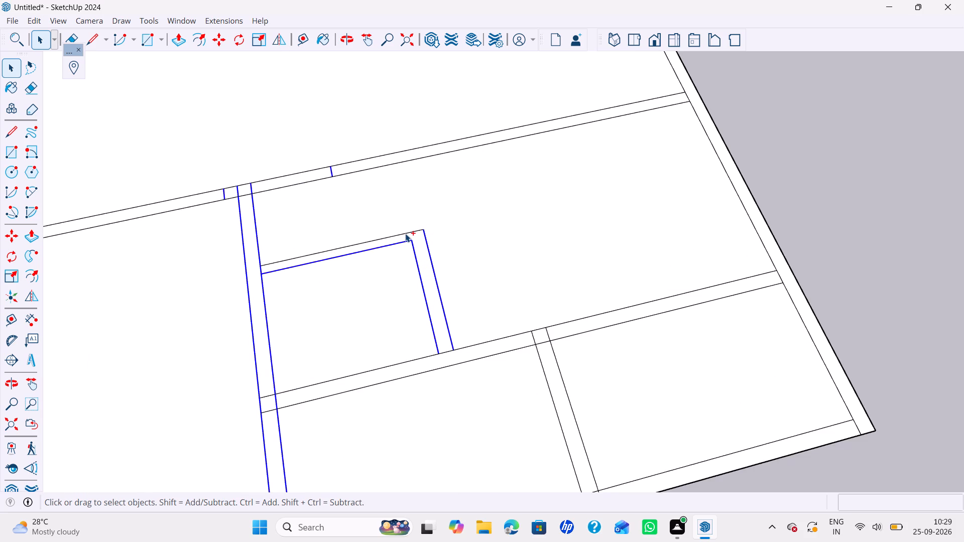
{"action": "left_click", "coordinate": [405, 233], "text": "ctrl"}
{"action": "scroll", "coordinate": [405, 277], "scroll_direction": "down", "scroll_amount": 4}
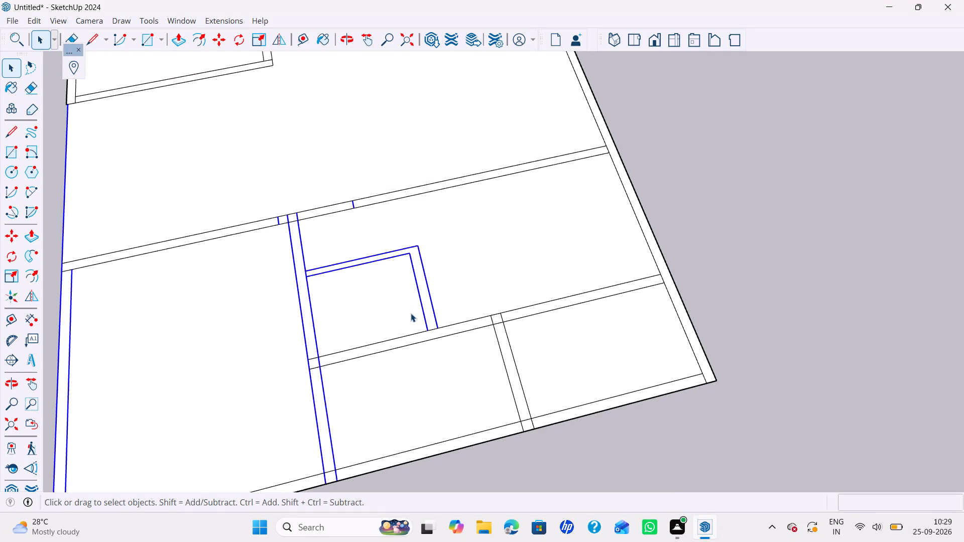
Move the selected wall lines 1" towards the large room's outer side.
{"action": "key", "text": "m"}
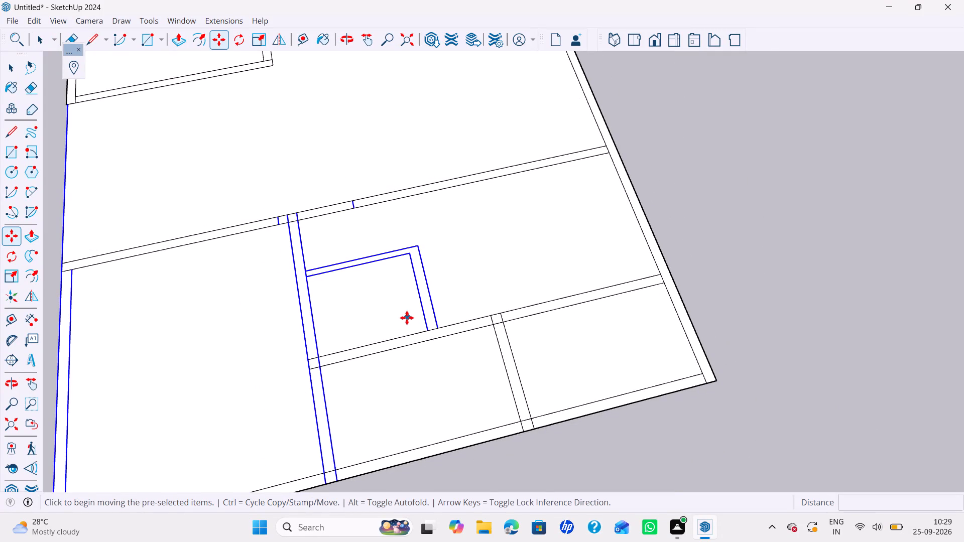
{"action": "key", "text": "Return"}
{"action": "left_click", "coordinate": [306, 270]}
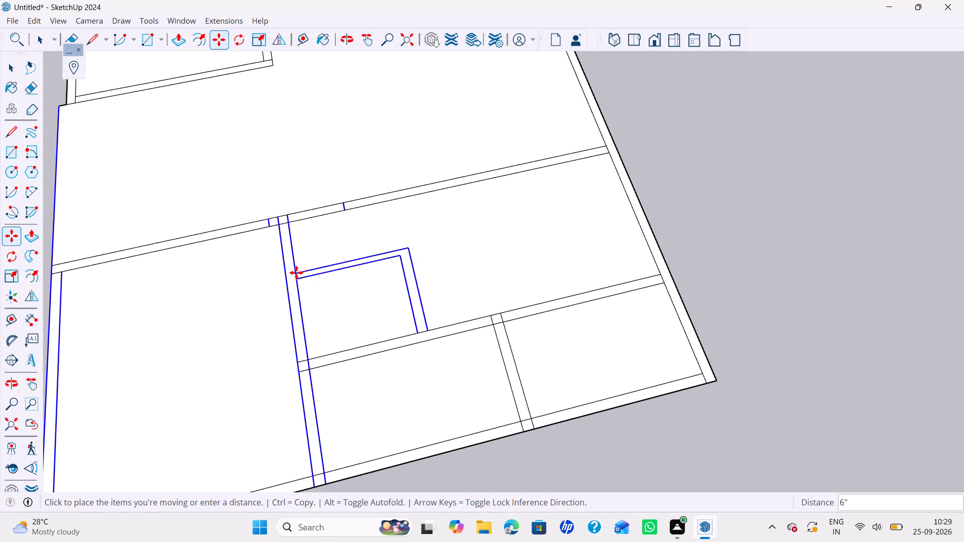
{"action": "key", "text": "1"}
{"action": "key", "text": "shift+quotedbl"}
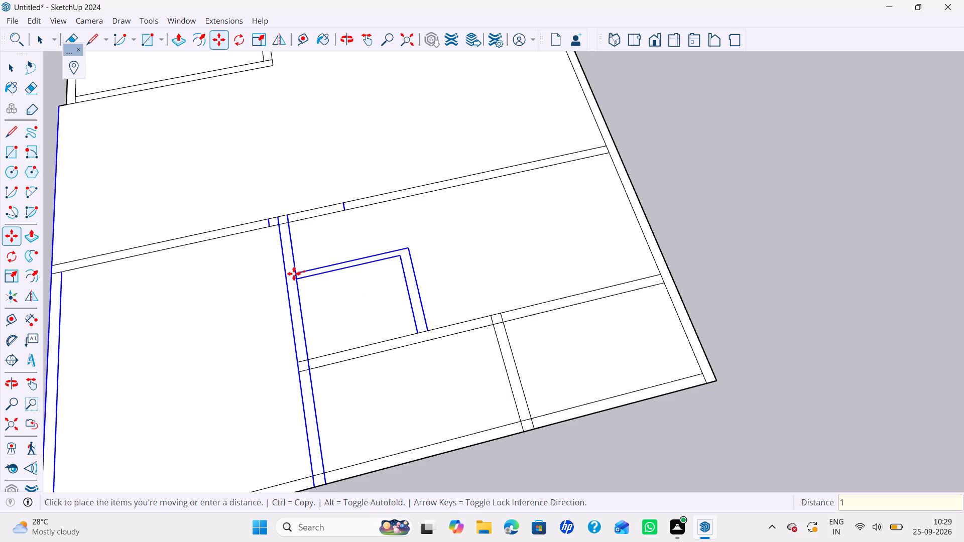
{"action": "key", "text": "Return"}
{"action": "key", "text": "space"}
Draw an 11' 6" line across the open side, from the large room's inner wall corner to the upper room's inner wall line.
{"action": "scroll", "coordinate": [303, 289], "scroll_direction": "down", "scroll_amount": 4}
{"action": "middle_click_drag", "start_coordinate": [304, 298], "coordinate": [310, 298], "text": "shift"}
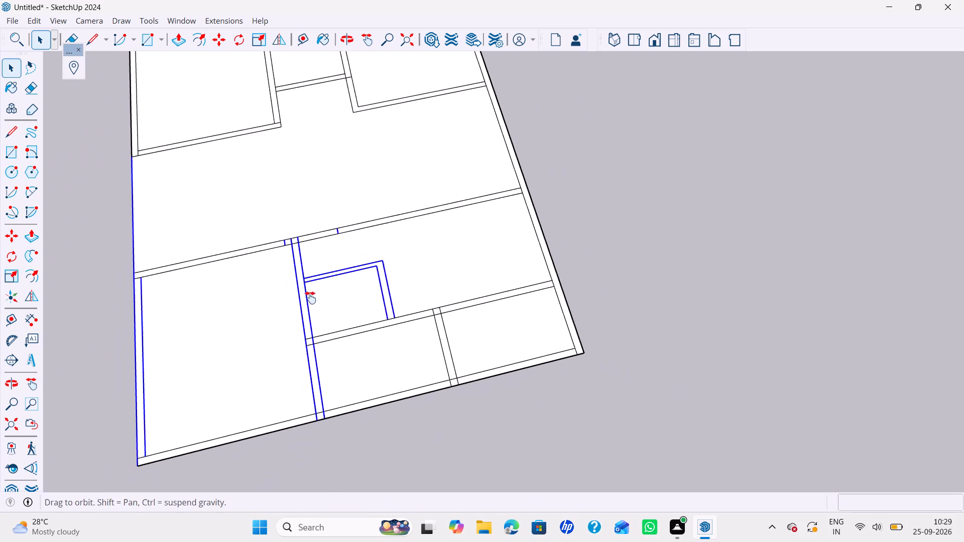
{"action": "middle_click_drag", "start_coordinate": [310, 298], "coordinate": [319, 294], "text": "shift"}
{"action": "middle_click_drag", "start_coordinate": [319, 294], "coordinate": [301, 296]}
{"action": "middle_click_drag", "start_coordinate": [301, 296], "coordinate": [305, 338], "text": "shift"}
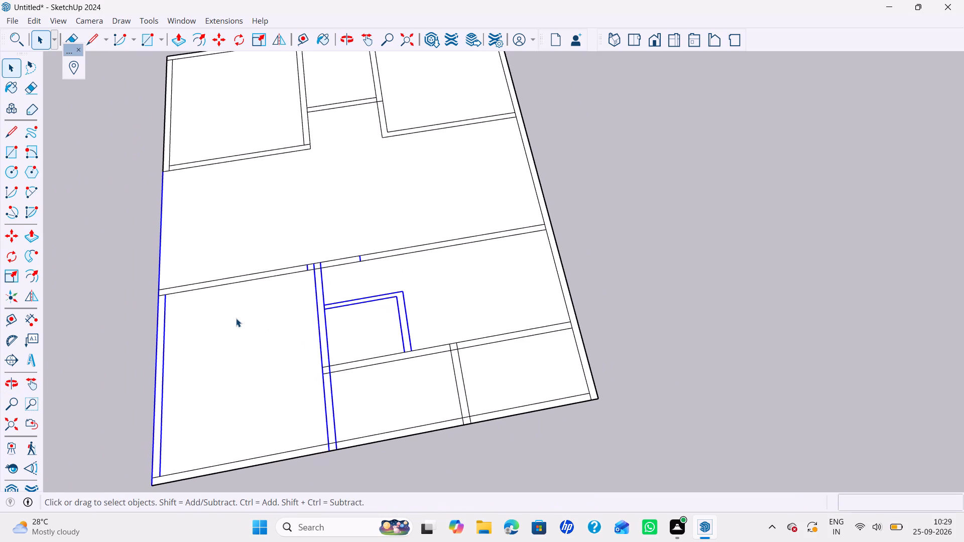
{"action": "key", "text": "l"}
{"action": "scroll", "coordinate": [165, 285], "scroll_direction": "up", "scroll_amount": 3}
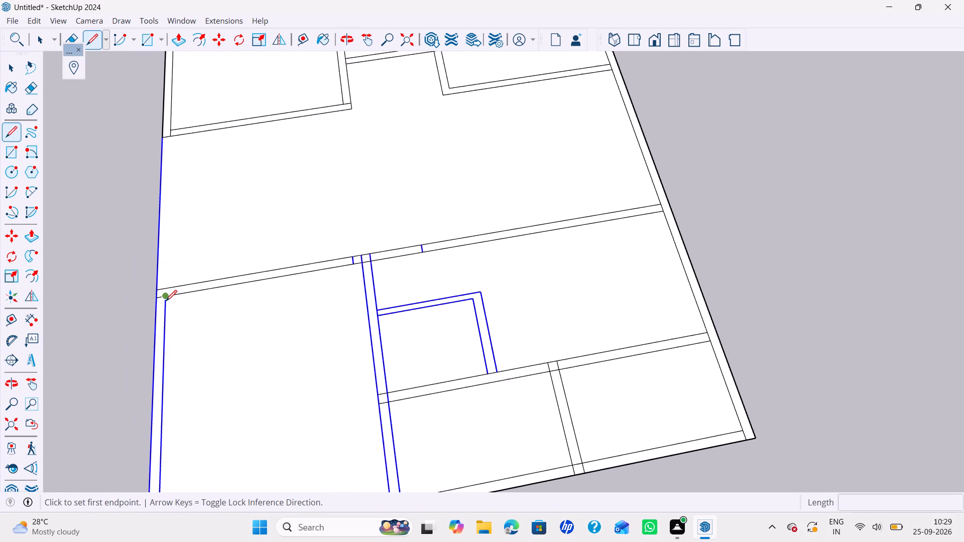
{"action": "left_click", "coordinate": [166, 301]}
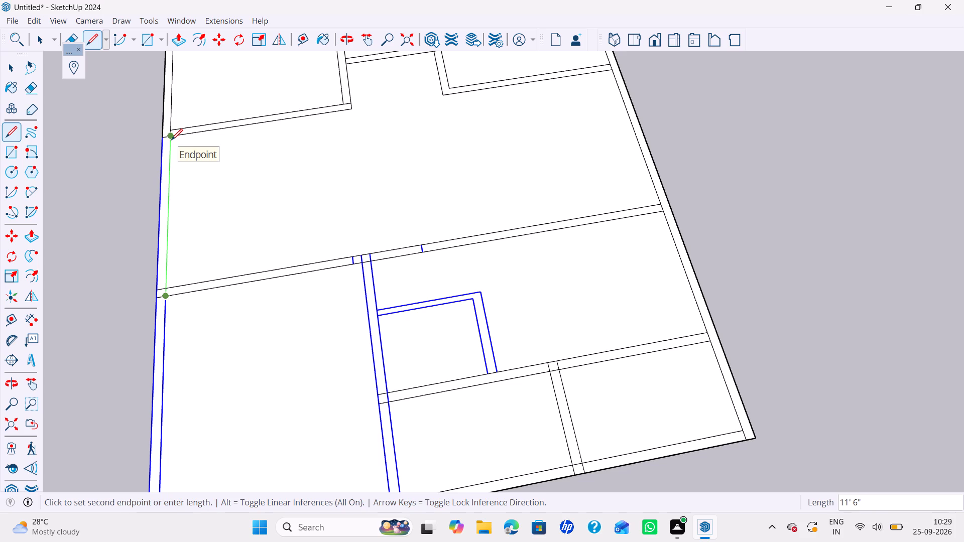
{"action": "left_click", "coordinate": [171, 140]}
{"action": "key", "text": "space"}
Place a guide across the large open space, 27'9" from the inner line of the opposite outer wall.
{"action": "key", "text": "t"}
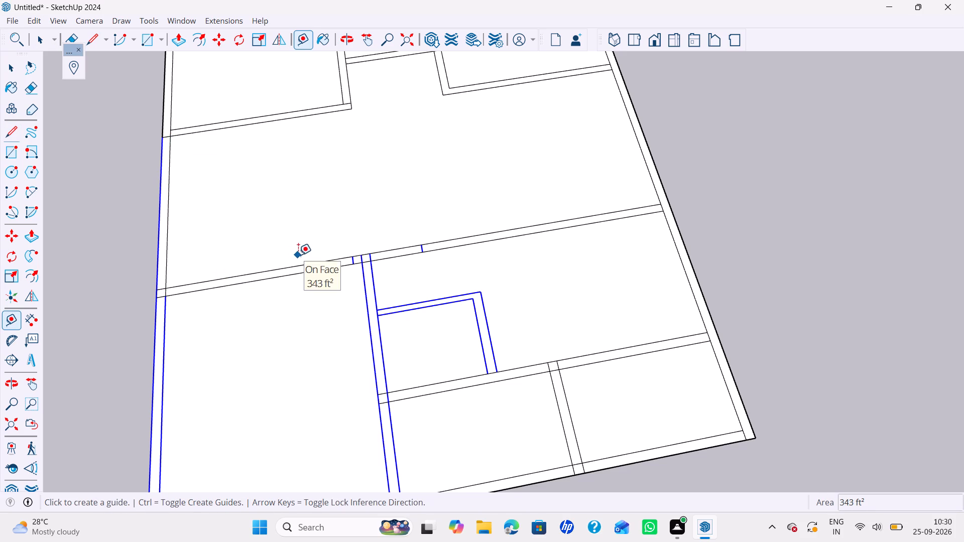
{"action": "middle_click_drag", "start_coordinate": [298, 260], "coordinate": [289, 330], "text": "shift"}
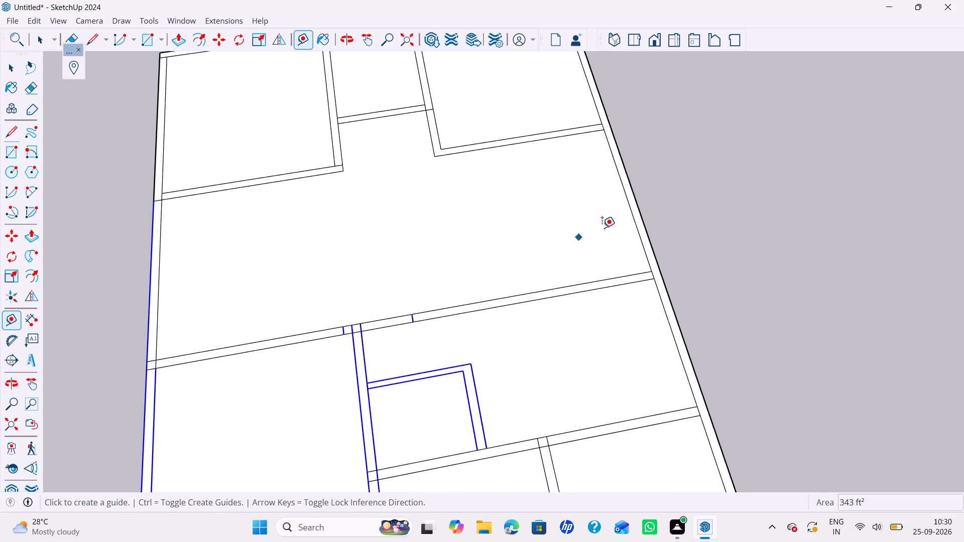
{"action": "left_click", "coordinate": [632, 215]}
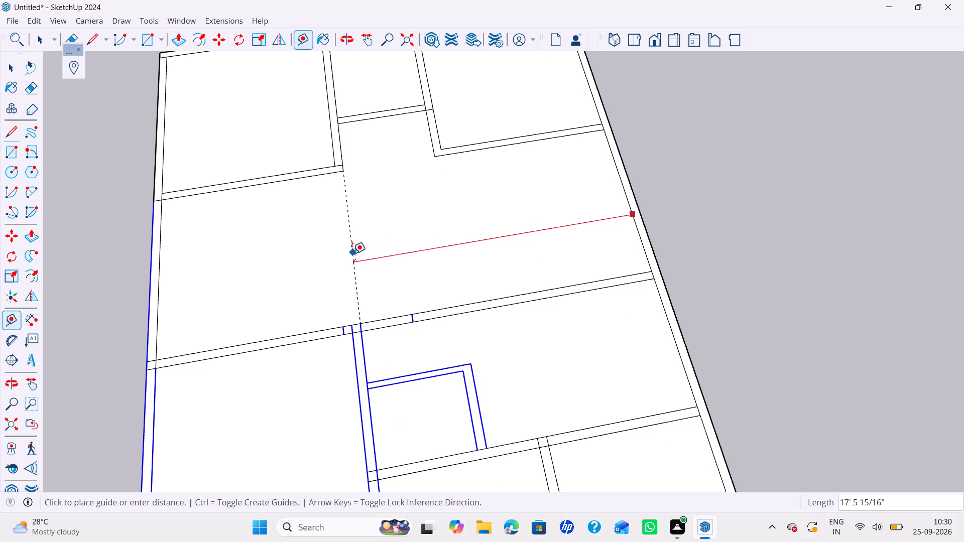
{"action": "type", "text": "27"}
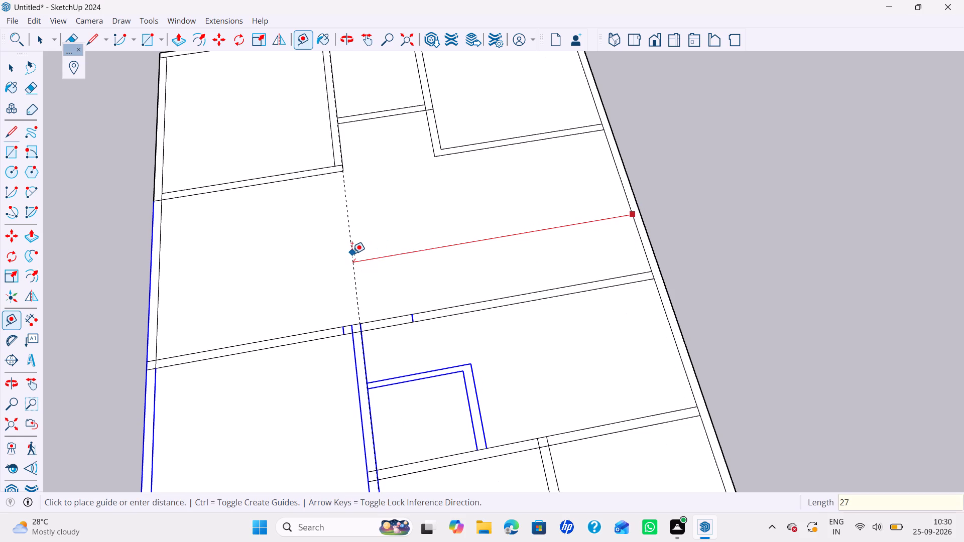
{"action": "key", "text": "apostrophe"}
{"action": "type", "text": "9\""}
{"action": "key", "text": "Return"}
{"action": "key", "text": "space"}
Draw a line along the guide across the open space, from the lower block's wall to the upper room's wall.
{"action": "key", "text": "l"}
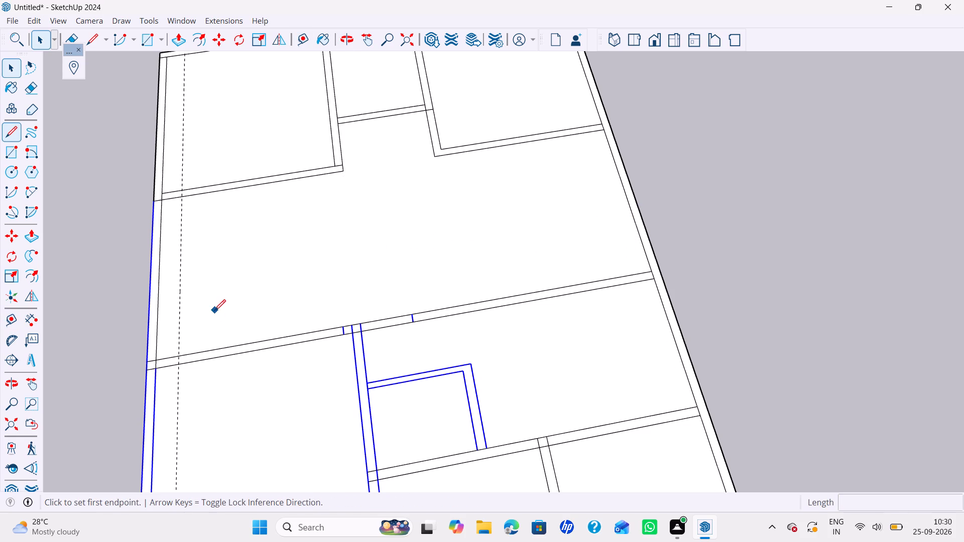
{"action": "left_click", "coordinate": [181, 353]}
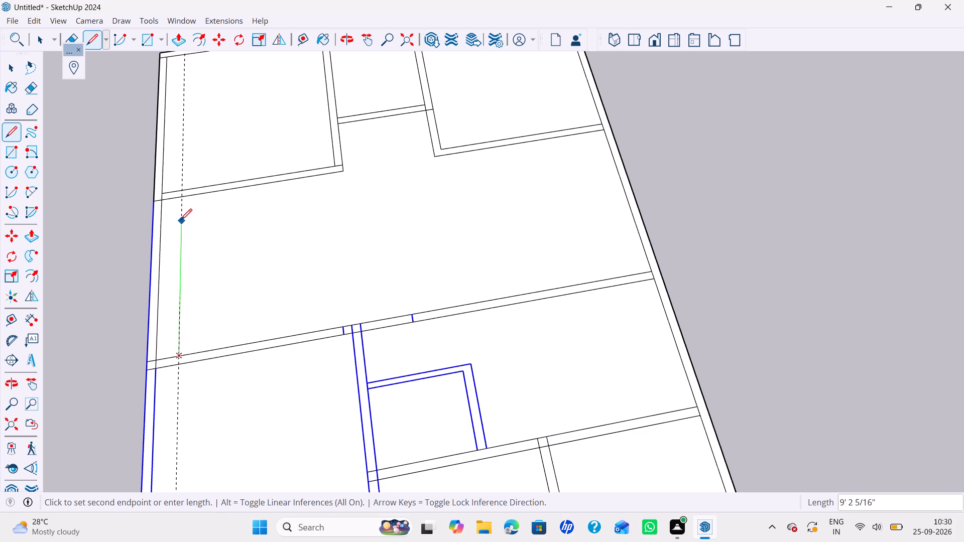
{"action": "left_click", "coordinate": [184, 195]}
{"action": "key", "text": "space"}
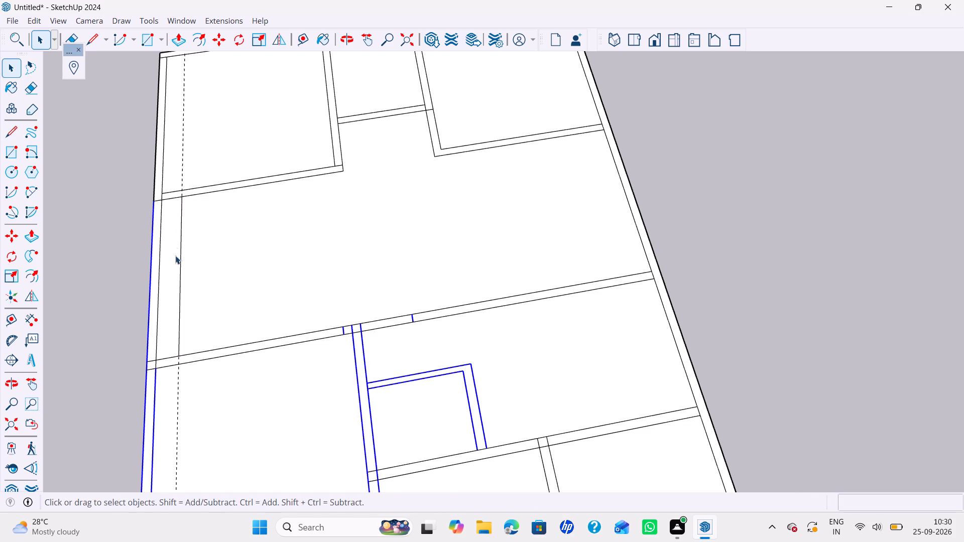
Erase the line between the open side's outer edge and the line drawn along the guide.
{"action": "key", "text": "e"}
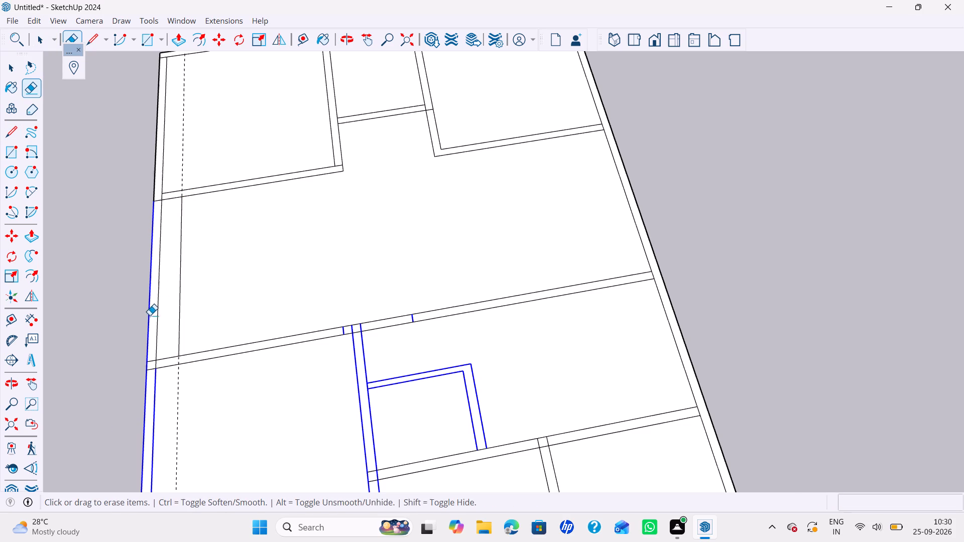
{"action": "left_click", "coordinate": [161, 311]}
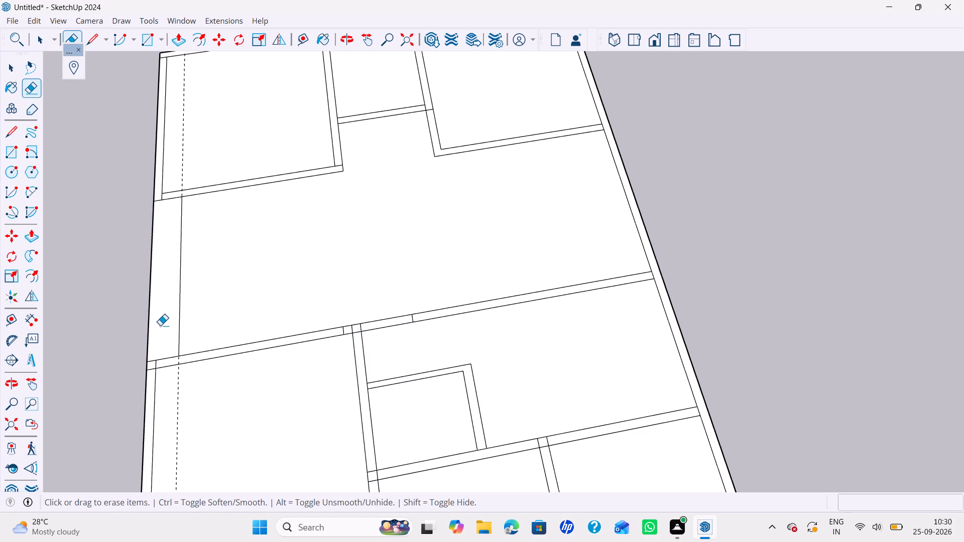
Erase the dashed construction guide running along the open side.
{"action": "scroll", "coordinate": [166, 363], "scroll_direction": "up", "scroll_amount": 1}
{"action": "scroll", "coordinate": [177, 339], "scroll_direction": "down", "scroll_amount": 3}
{"action": "middle_click_drag", "start_coordinate": [181, 335], "coordinate": [183, 356], "text": "shift"}
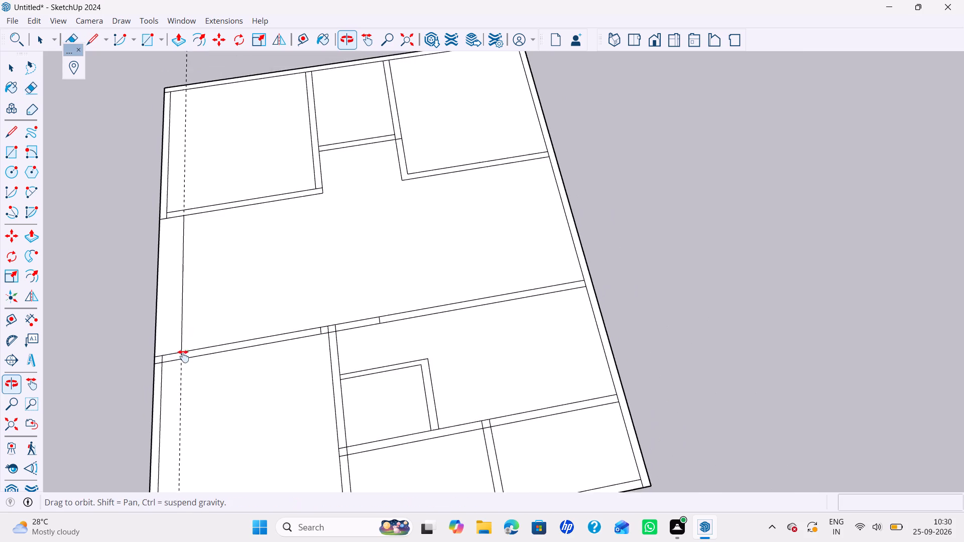
{"action": "middle_click_drag", "start_coordinate": [183, 356], "coordinate": [184, 375], "text": "shift"}
{"action": "key", "text": "space"}
{"action": "key", "text": "e"}
{"action": "left_click_drag", "start_coordinate": [181, 420], "coordinate": [185, 422]}
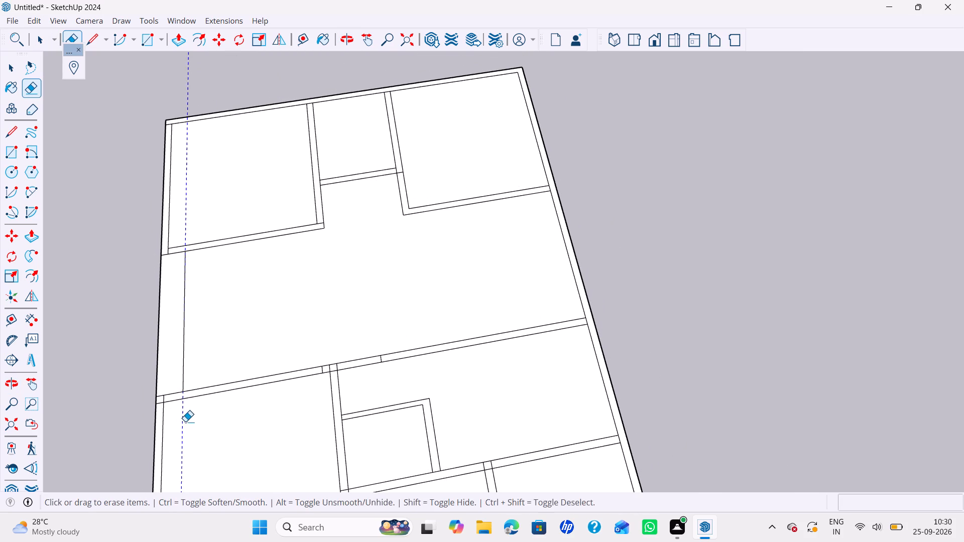
{"action": "left_click_drag", "start_coordinate": [185, 422], "coordinate": [188, 422]}
Draw a line from a point 1' above the lower block's wall on the open-side line across to the outer edge.
{"action": "key", "text": "space"}
{"action": "key", "text": "l"}
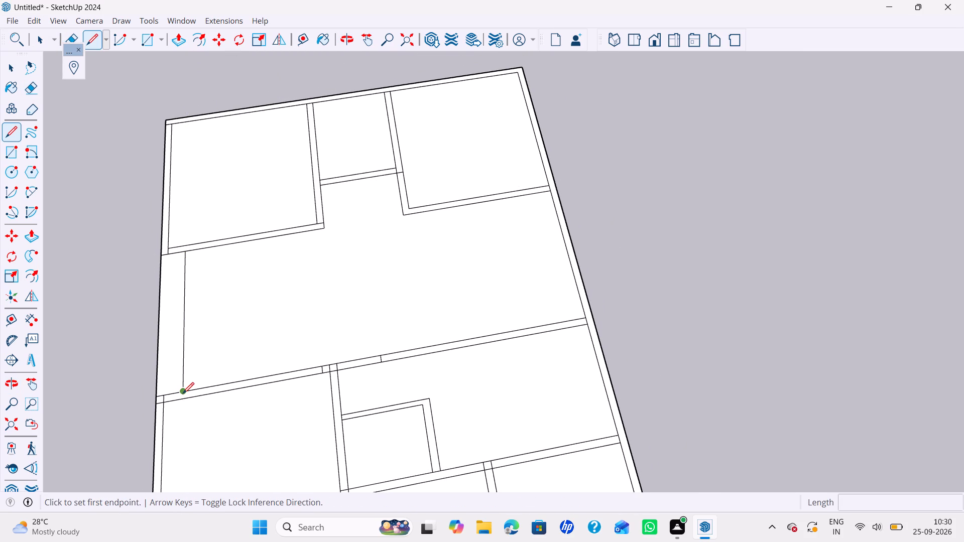
{"action": "left_click", "coordinate": [183, 393]}
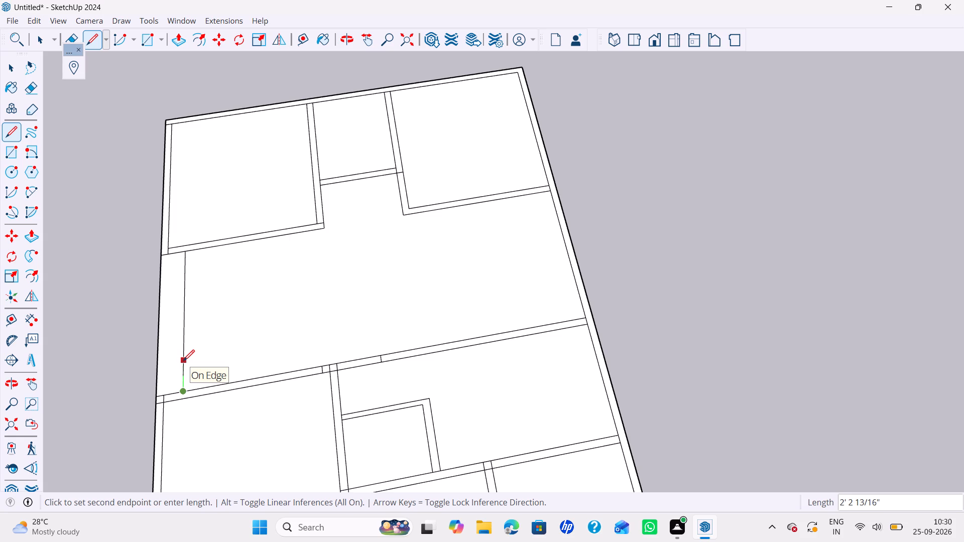
{"action": "type", "text": "1'"}
{"action": "key", "text": "Return"}
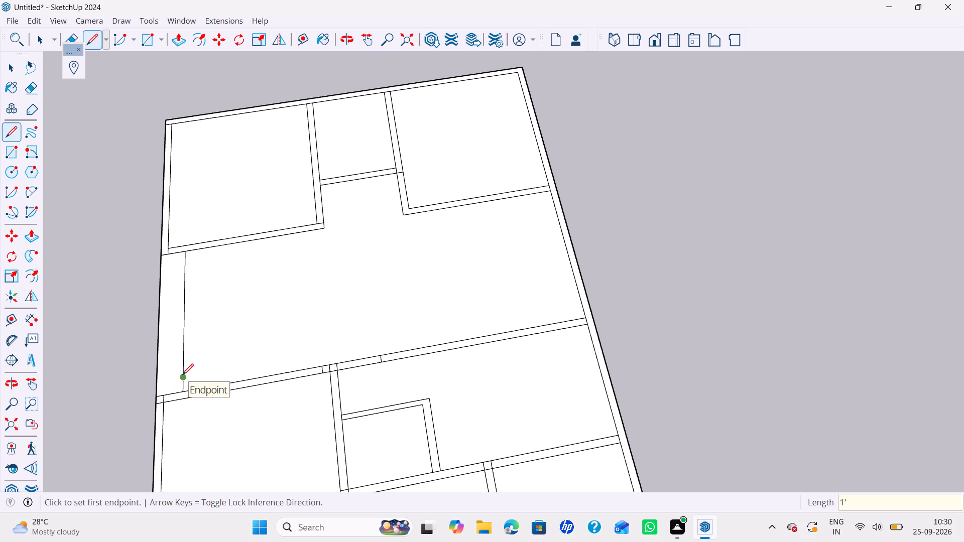
{"action": "left_click", "coordinate": [183, 376]}
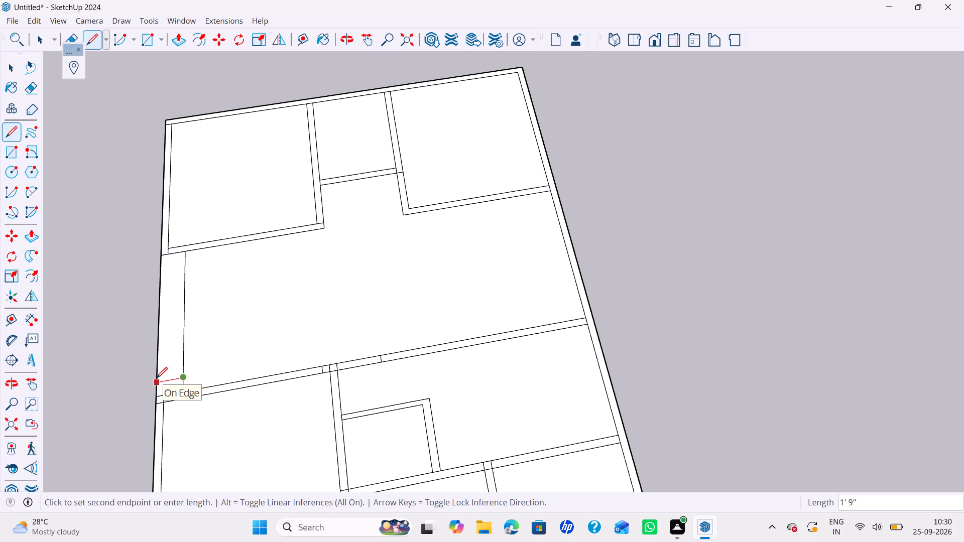
{"action": "left_click", "coordinate": [156, 378]}
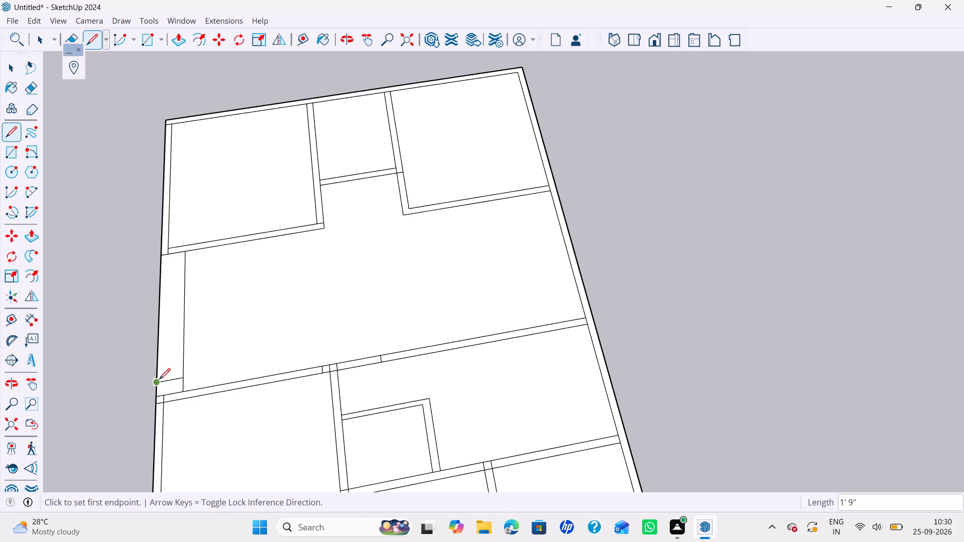
Draw a parallel line 4" above the short cross line, from the outer edge to the open-side line.
{"action": "left_click", "coordinate": [159, 379]}
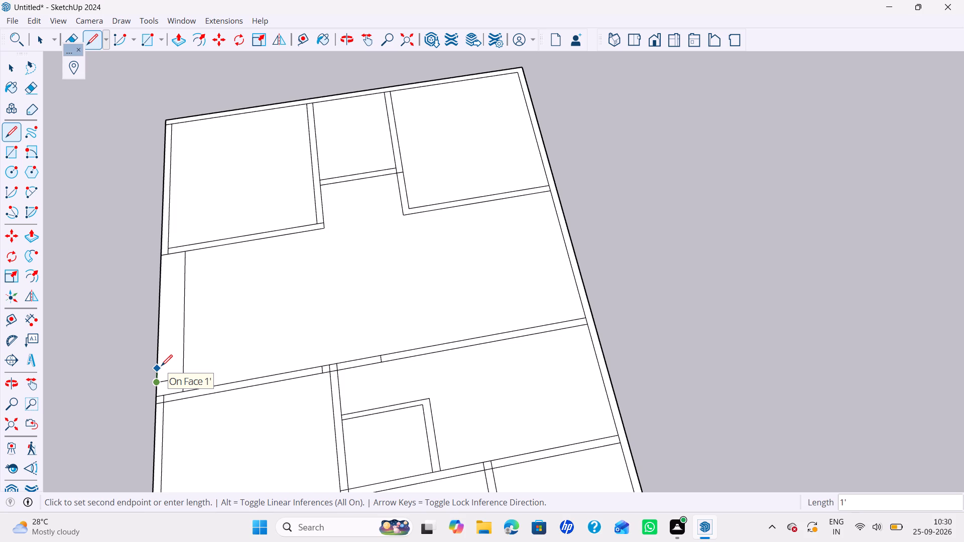
{"action": "type", "text": "4\""}
{"action": "key", "text": "Return"}
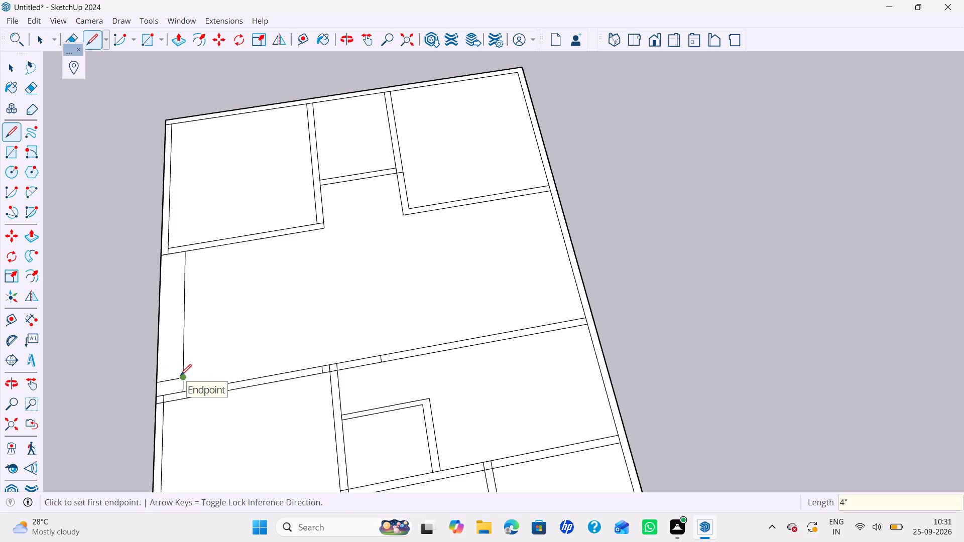
{"action": "scroll", "coordinate": [164, 375], "scroll_direction": "up", "scroll_amount": 4}
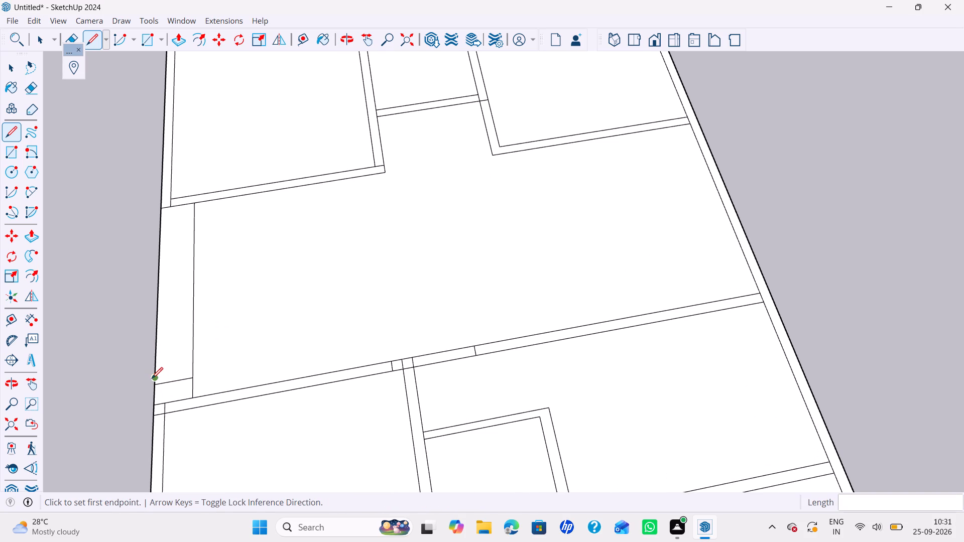
{"action": "left_click", "coordinate": [153, 378]}
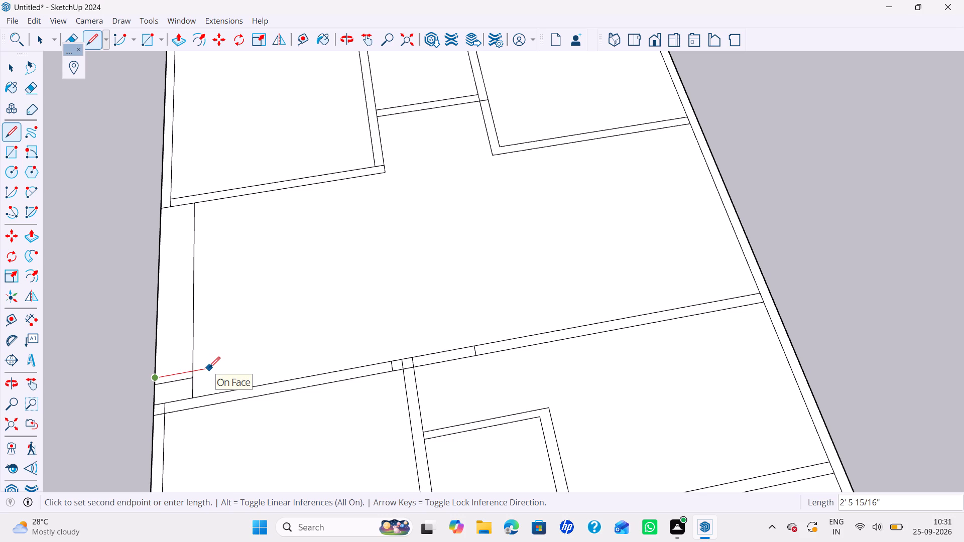
{"action": "left_click", "coordinate": [194, 370]}
Draw a second wall line 6" outward from the open-side line, from the lower block's wall to the upper room's wall.
{"action": "left_click", "coordinate": [193, 372]}
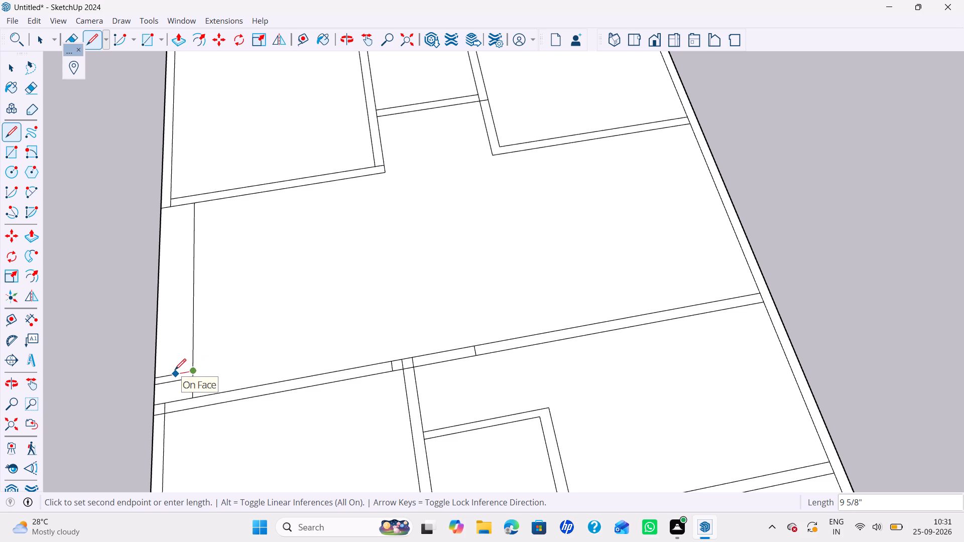
{"action": "key", "text": "6"}
{"action": "key", "text": "shift+quotedbl"}
{"action": "key", "text": "Return"}
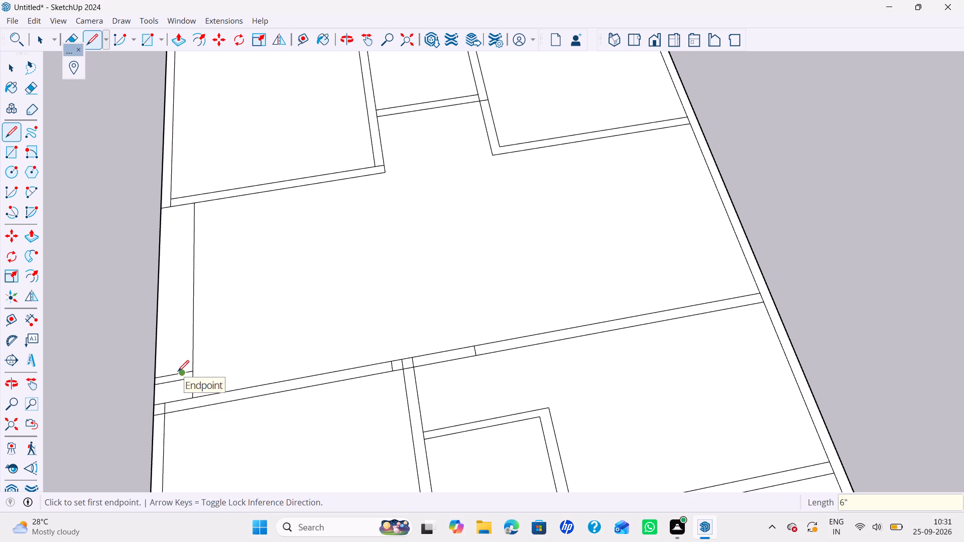
{"action": "left_click", "coordinate": [178, 371]}
{"action": "left_click", "coordinate": [182, 404]}
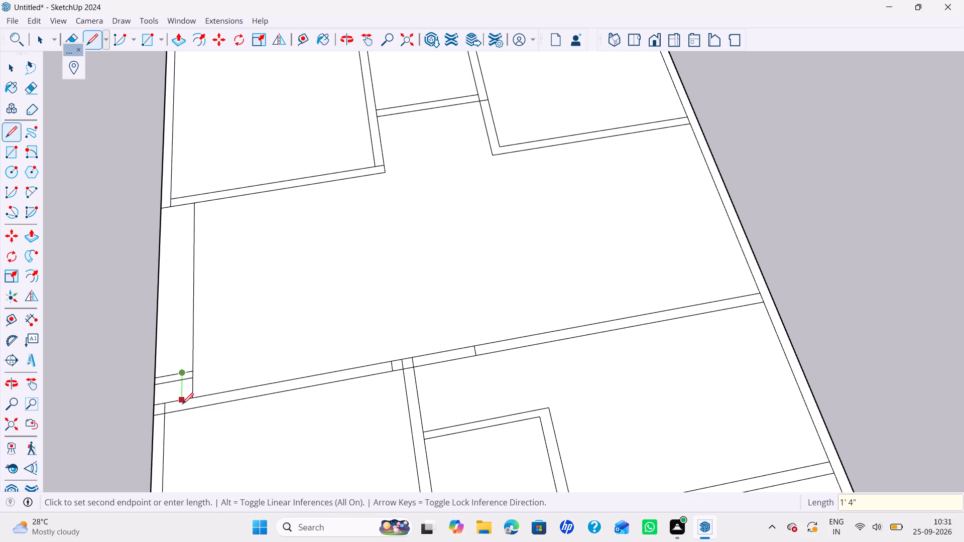
{"action": "left_click", "coordinate": [181, 374]}
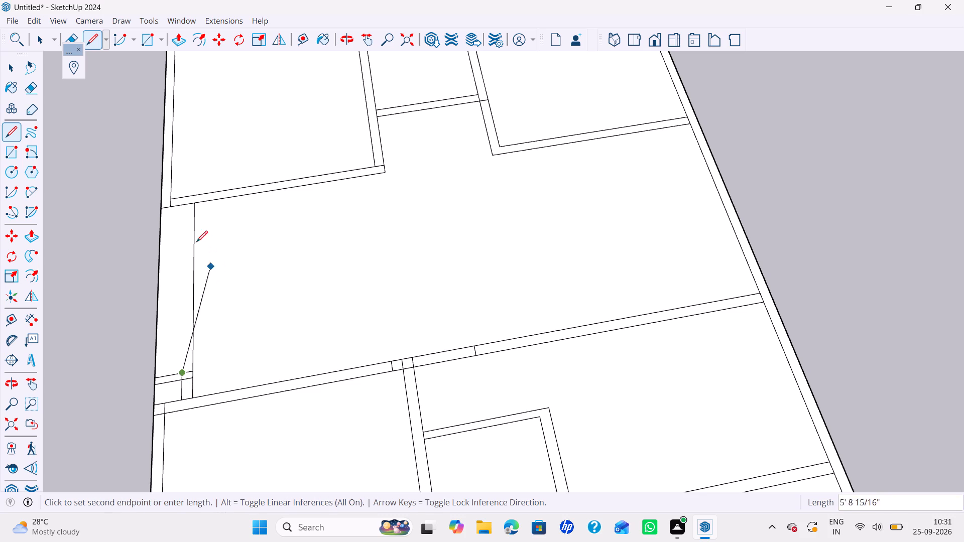
{"action": "left_click", "coordinate": [183, 203]}
Erase the overlapping line segments where the short 4" cross wall meets the new 6" wall.
{"action": "key", "text": "space"}
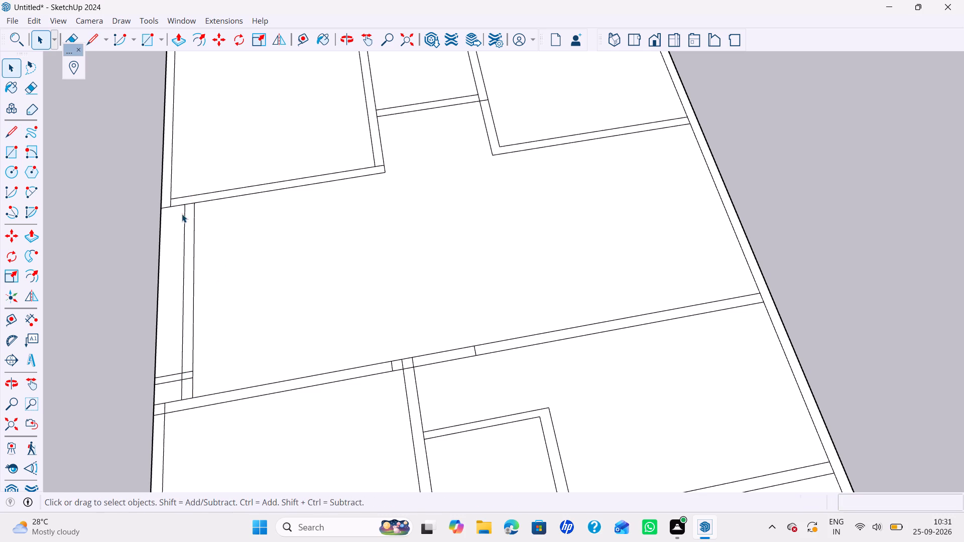
{"action": "key", "text": "e"}
{"action": "scroll", "coordinate": [193, 375], "scroll_direction": "up", "scroll_amount": 3}
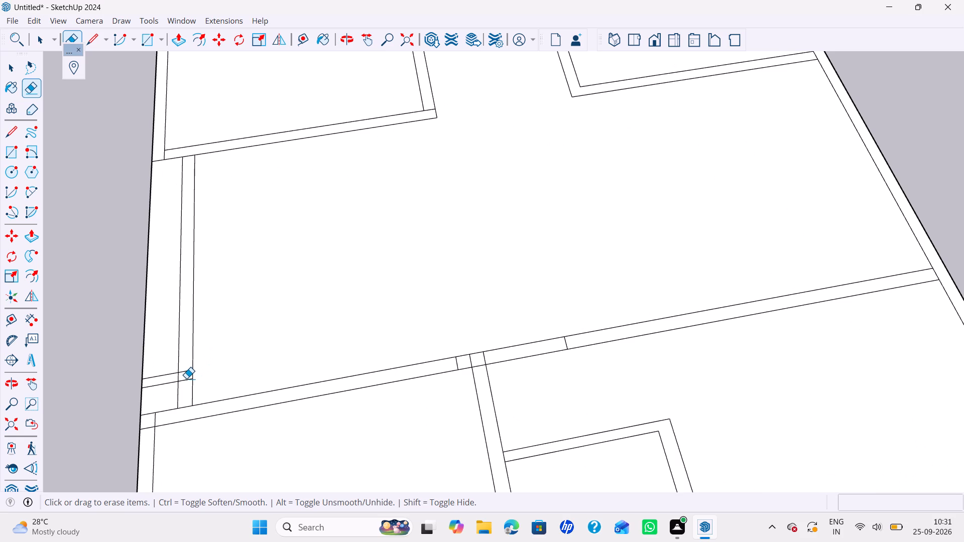
{"action": "left_click", "coordinate": [186, 378]}
{"action": "middle_click_drag", "start_coordinate": [182, 383], "coordinate": [180, 398], "text": "shift"}
{"action": "scroll", "coordinate": [180, 391], "scroll_direction": "up", "scroll_amount": 2}
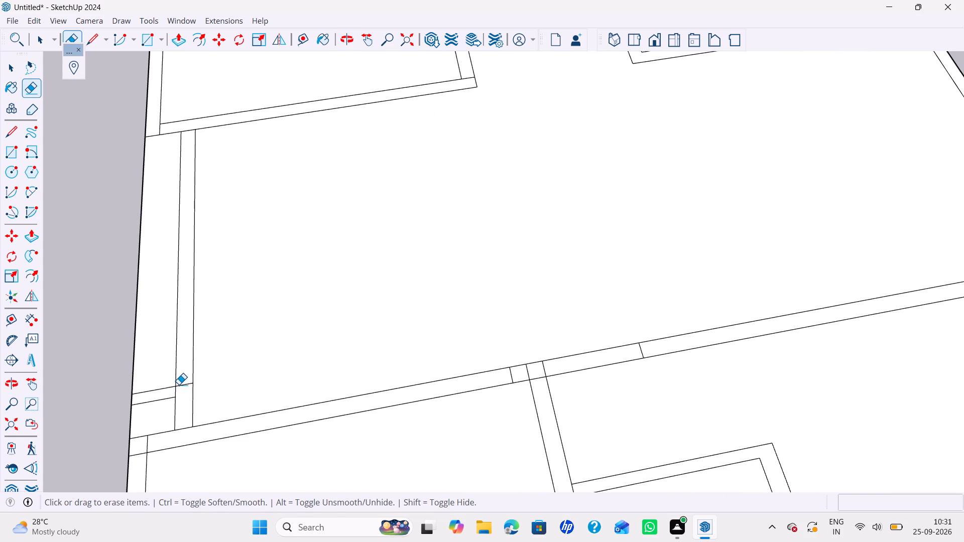
{"action": "scroll", "coordinate": [175, 382], "scroll_direction": "up", "scroll_amount": 2}
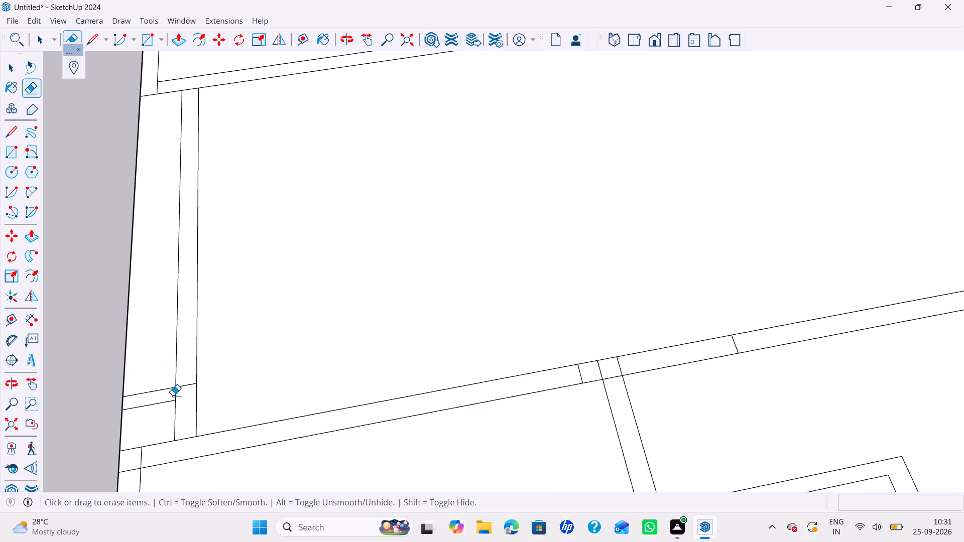
{"action": "left_click_drag", "start_coordinate": [172, 395], "coordinate": [183, 393]}
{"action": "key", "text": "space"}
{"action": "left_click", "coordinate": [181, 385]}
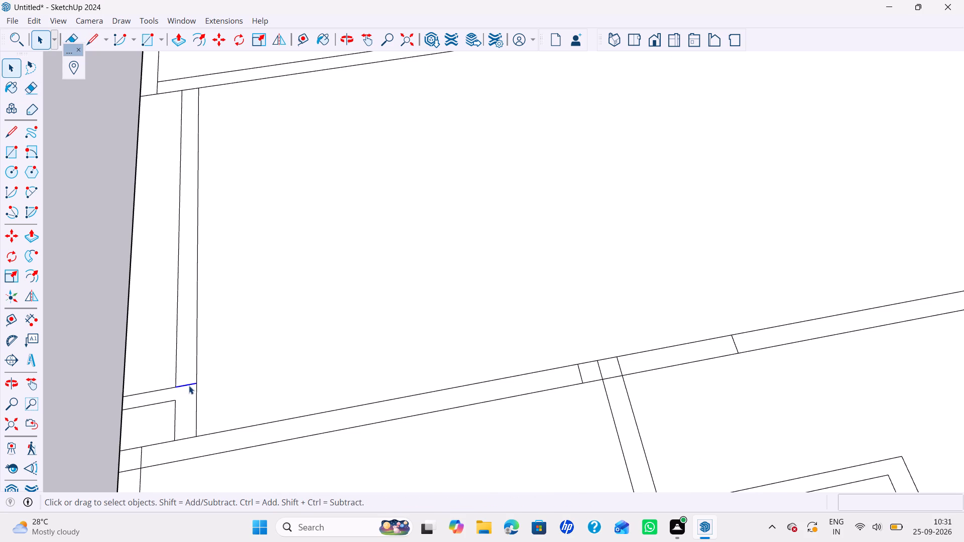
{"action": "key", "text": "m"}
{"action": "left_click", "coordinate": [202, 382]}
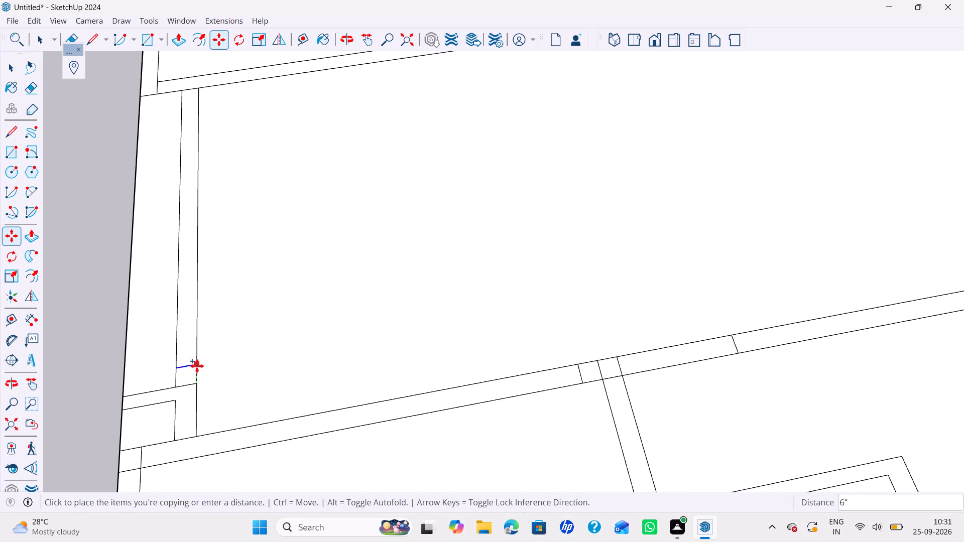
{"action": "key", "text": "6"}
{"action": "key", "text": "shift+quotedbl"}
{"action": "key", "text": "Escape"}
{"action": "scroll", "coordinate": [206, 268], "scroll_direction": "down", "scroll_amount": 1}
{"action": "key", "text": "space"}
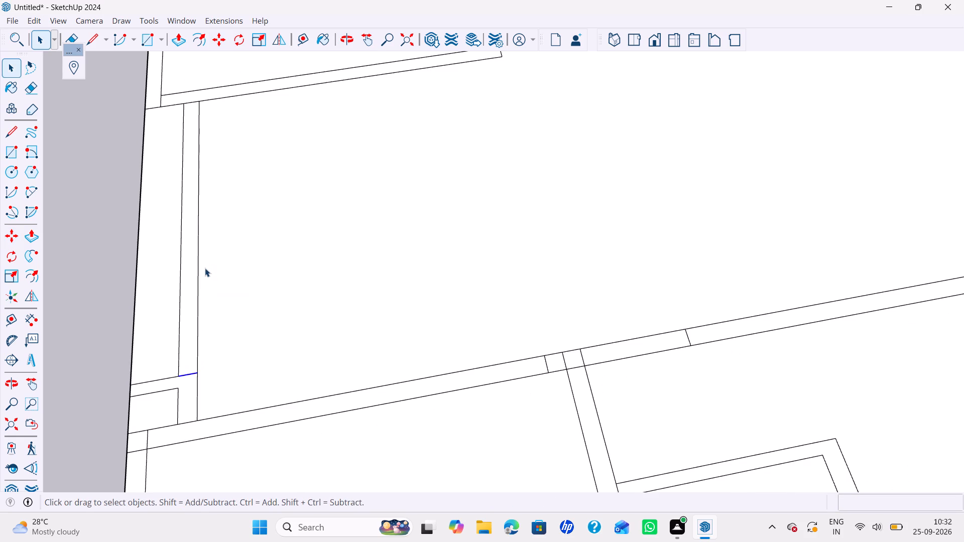
Copy the 6" wall's end line at the upper room 1.5' down the wall, and copy that line a further 8'.
{"action": "middle_click_drag", "start_coordinate": [205, 268], "coordinate": [210, 389], "text": "shift"}
{"action": "scroll", "coordinate": [202, 231], "scroll_direction": "up", "scroll_amount": 2}
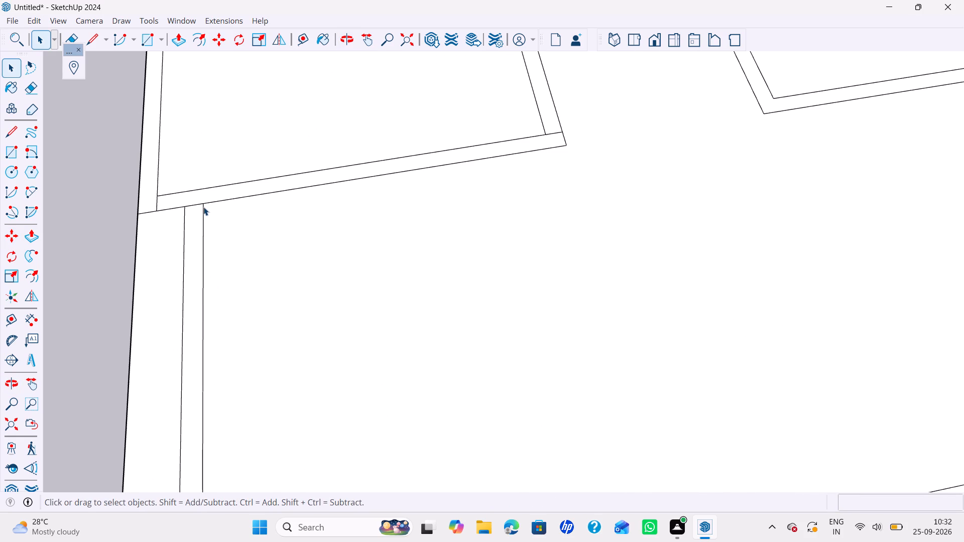
{"action": "left_click", "coordinate": [194, 205]}
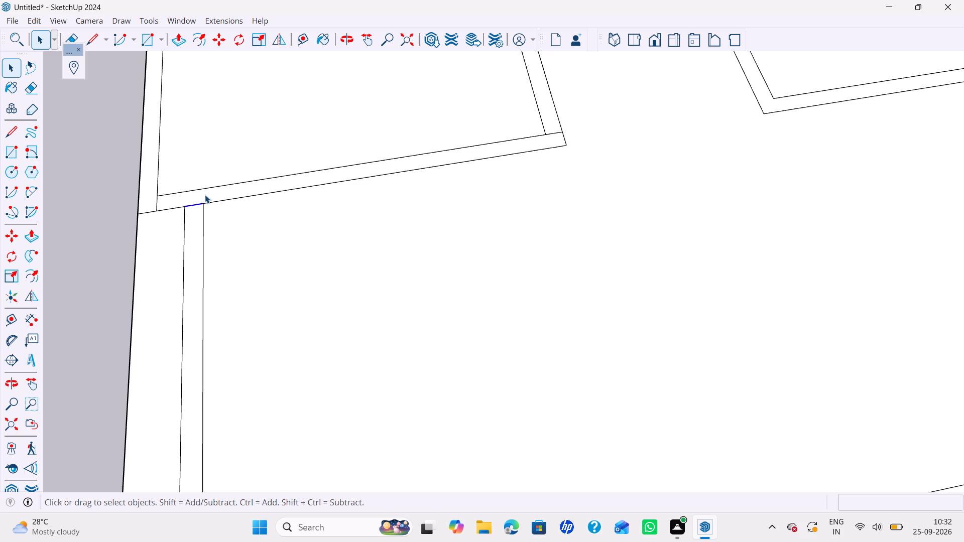
{"action": "key", "text": "m"}
{"action": "left_click", "coordinate": [203, 206], "text": "ctrl"}
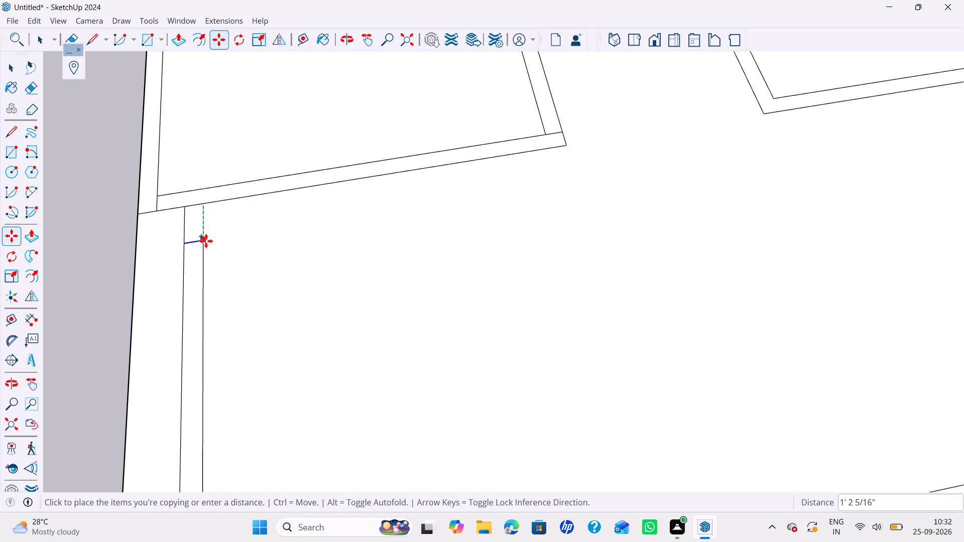
{"action": "type", "text": "1."}
{"action": "type", "text": "5'"}
{"action": "key", "text": "Return"}
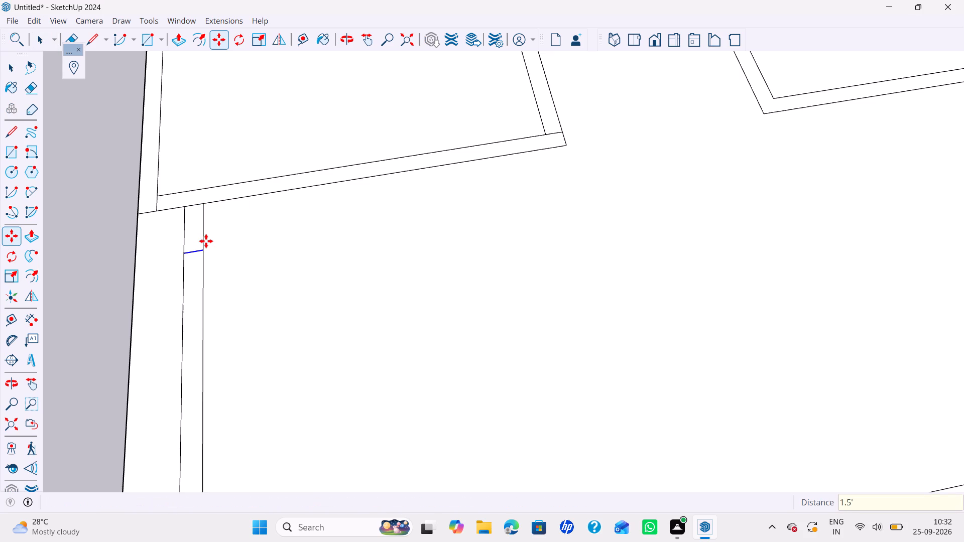
{"action": "left_click", "coordinate": [200, 251], "text": "ctrl"}
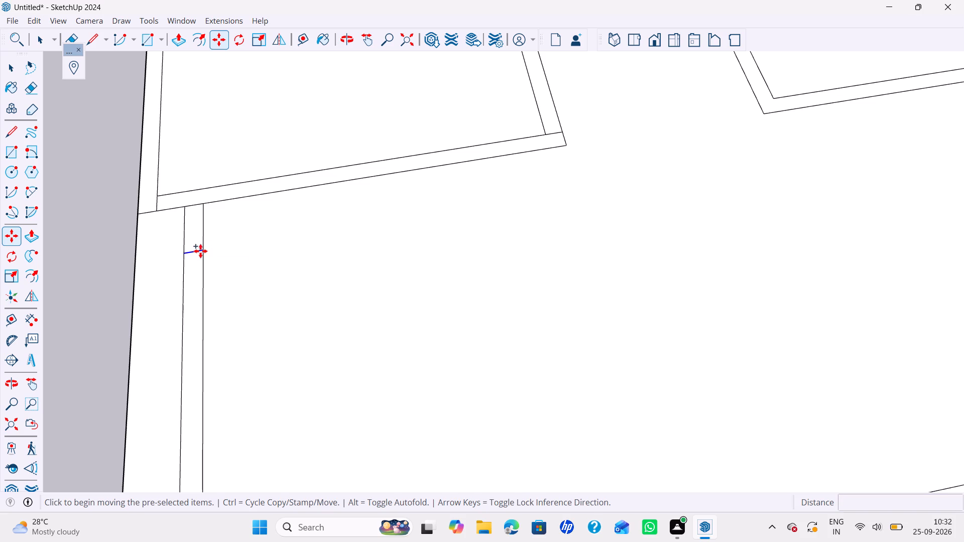
{"action": "type", "text": "8'"}
{"action": "key", "text": "Return"}
Erase the redundant short line across the 6" wall just below the copy placed at 8'.
{"action": "scroll", "coordinate": [206, 279], "scroll_direction": "down", "scroll_amount": 8}
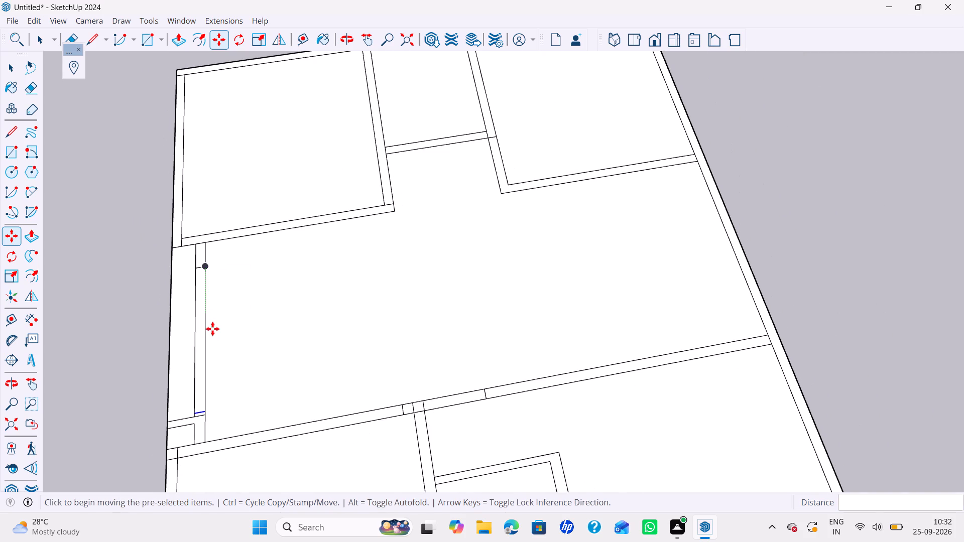
{"action": "key", "text": "space"}
{"action": "key", "text": "e"}
{"action": "scroll", "coordinate": [195, 428], "scroll_direction": "up", "scroll_amount": 7}
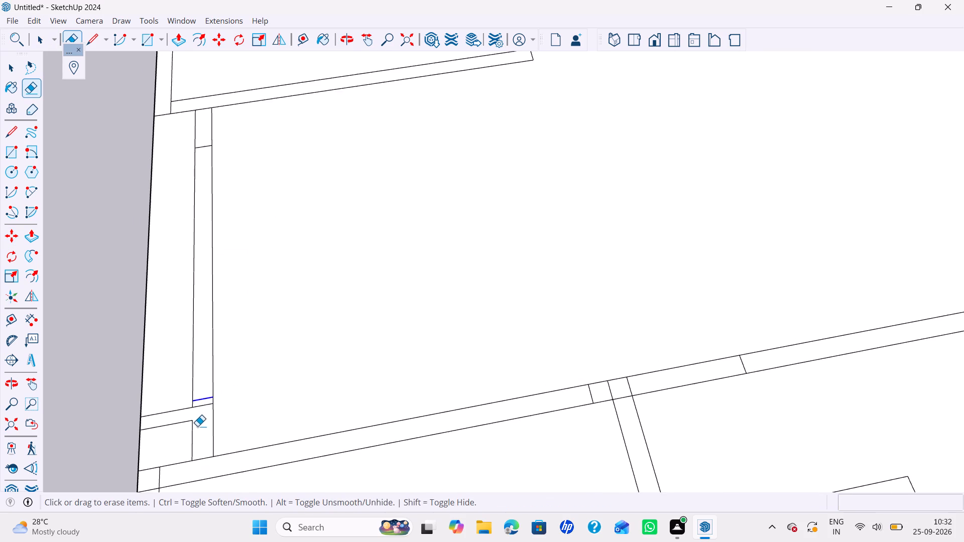
{"action": "left_click_drag", "start_coordinate": [204, 402], "coordinate": [204, 416]}
{"action": "key", "text": "space"}
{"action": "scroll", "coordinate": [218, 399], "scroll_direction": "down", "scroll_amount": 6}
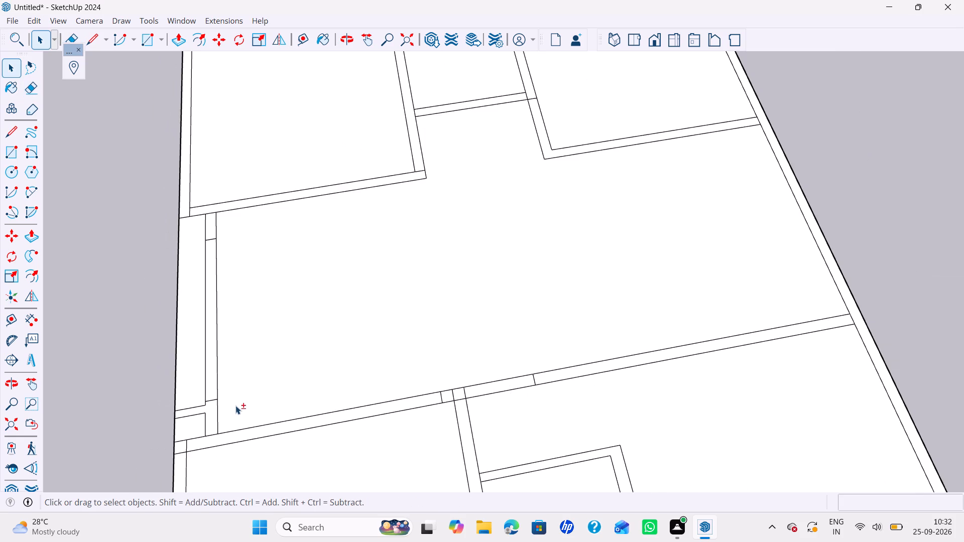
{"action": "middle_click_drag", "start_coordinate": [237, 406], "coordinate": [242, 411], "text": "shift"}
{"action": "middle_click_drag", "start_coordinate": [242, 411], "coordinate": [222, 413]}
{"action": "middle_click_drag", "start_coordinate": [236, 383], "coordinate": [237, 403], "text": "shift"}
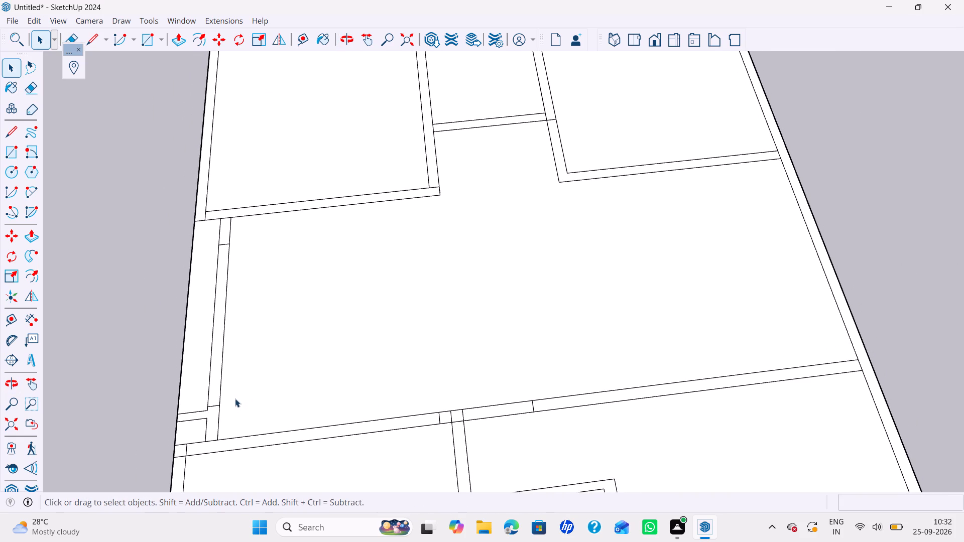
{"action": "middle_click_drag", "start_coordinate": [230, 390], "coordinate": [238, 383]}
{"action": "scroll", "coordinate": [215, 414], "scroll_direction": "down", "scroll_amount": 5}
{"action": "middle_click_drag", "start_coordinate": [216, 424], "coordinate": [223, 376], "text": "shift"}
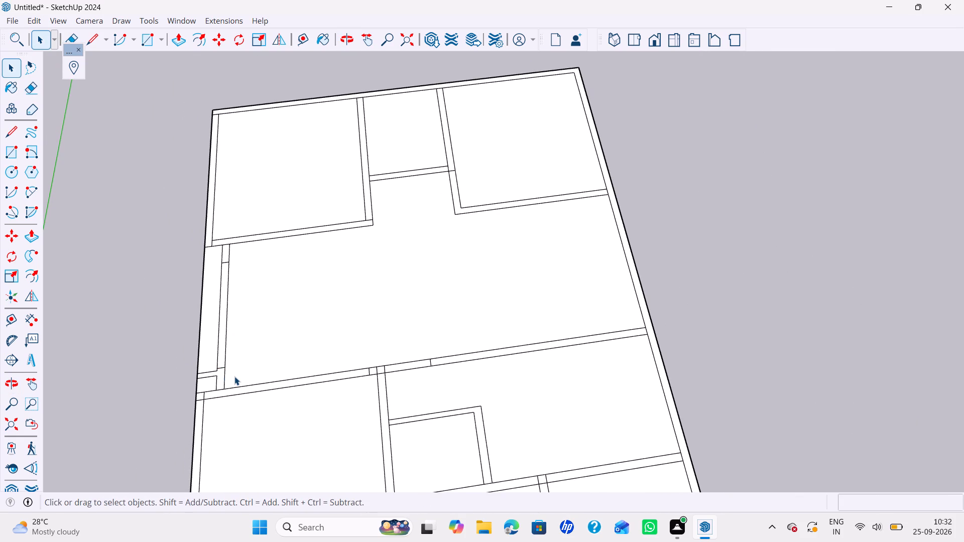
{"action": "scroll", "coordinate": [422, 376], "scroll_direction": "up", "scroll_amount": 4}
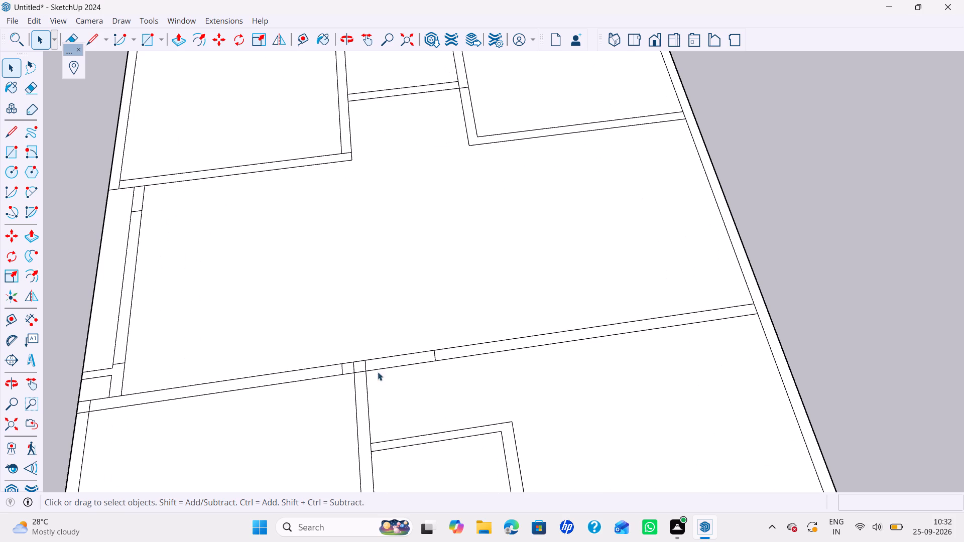
Copy the short line across the large space's lower wall, beside the vertical wall, 3' along toward the outer wall.
{"action": "left_click", "coordinate": [342, 370]}
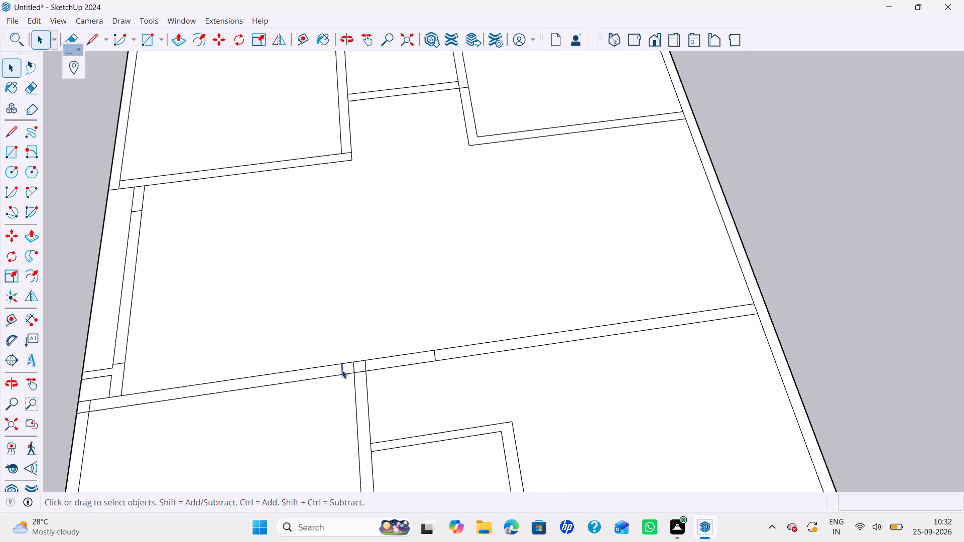
{"action": "key", "text": "m"}
{"action": "left_click", "coordinate": [341, 375], "text": "ctrl"}
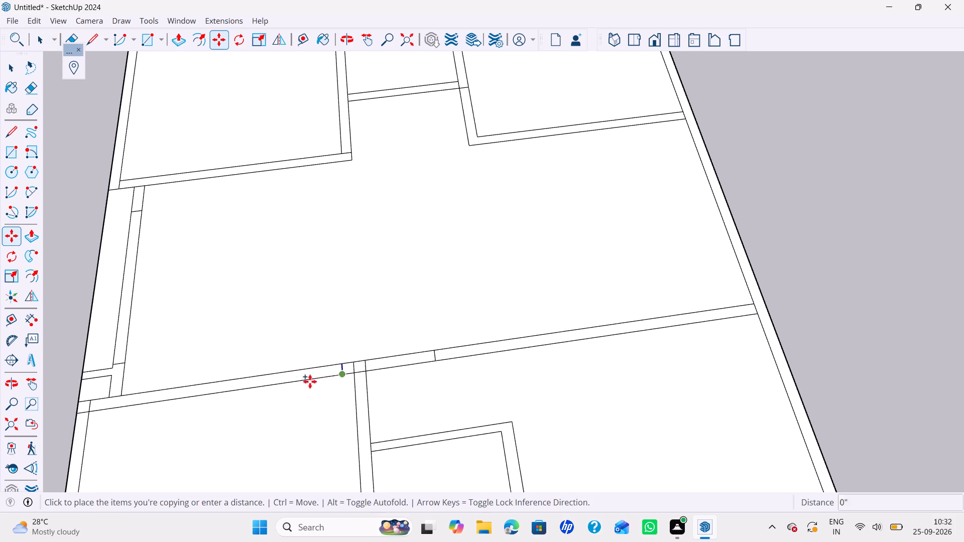
{"action": "type", "text": "3'"}
{"action": "key", "text": "Return"}
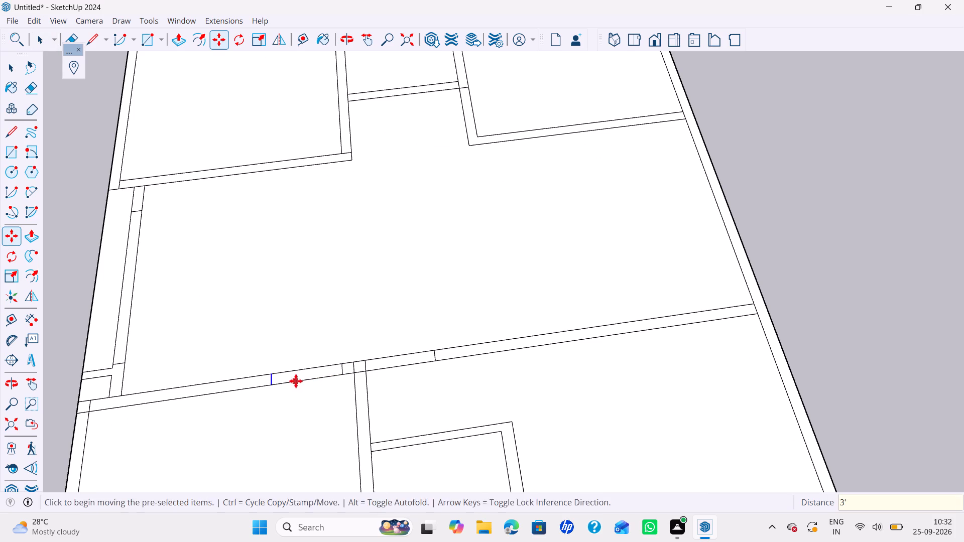
{"action": "key", "text": "space"}
Erase the wall lines between the marker lines on both sides of the vertical wall to cut two openings.
{"action": "scroll", "coordinate": [316, 376], "scroll_direction": "down", "scroll_amount": 5}
{"action": "middle_click_drag", "start_coordinate": [326, 381], "coordinate": [253, 336], "text": "shift"}
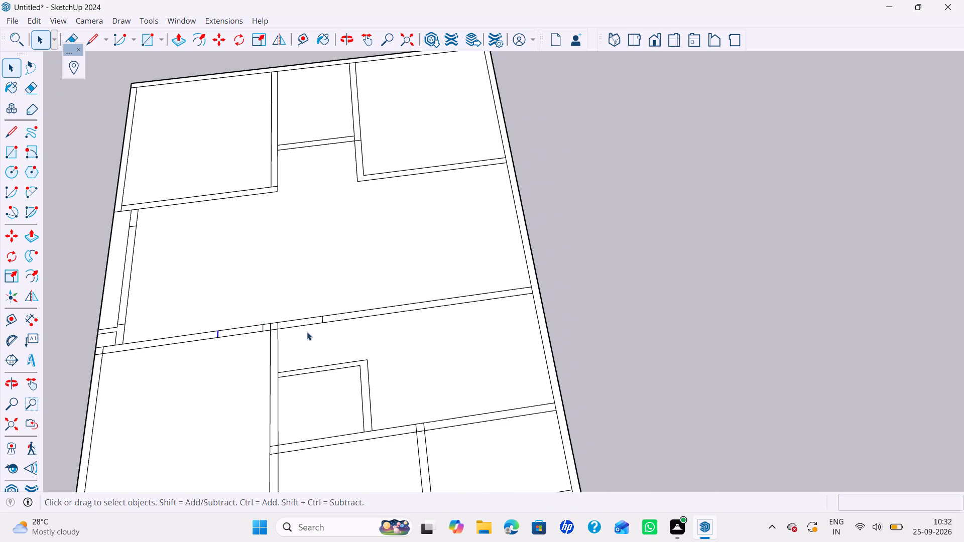
{"action": "key", "text": "e"}
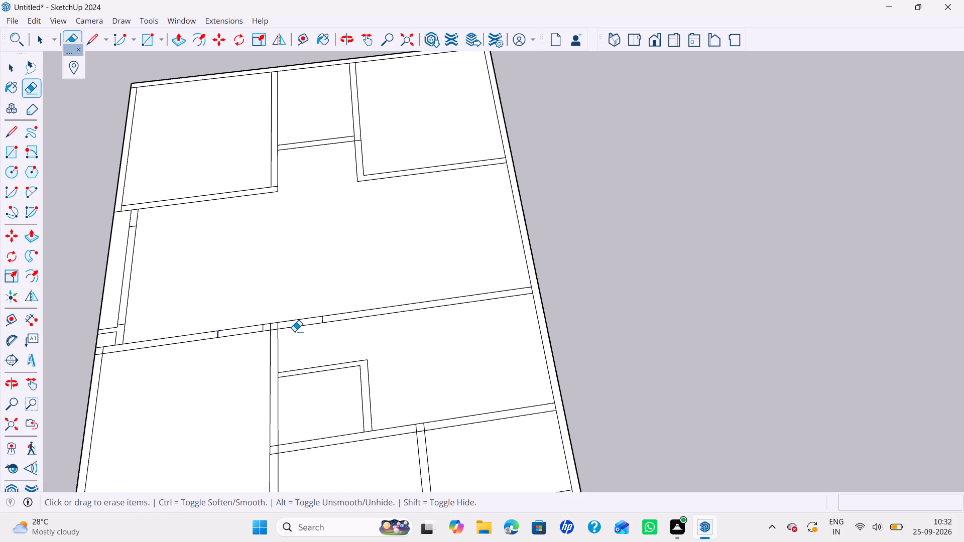
{"action": "left_click_drag", "start_coordinate": [250, 322], "coordinate": [250, 353]}
{"action": "left_click_drag", "start_coordinate": [297, 310], "coordinate": [301, 335]}
Erase the leftover line segments inside the wall junction at the top of the vertical wall between the two openings.
{"action": "scroll", "coordinate": [266, 322], "scroll_direction": "up", "scroll_amount": 5}
{"action": "left_click", "coordinate": [267, 329]}
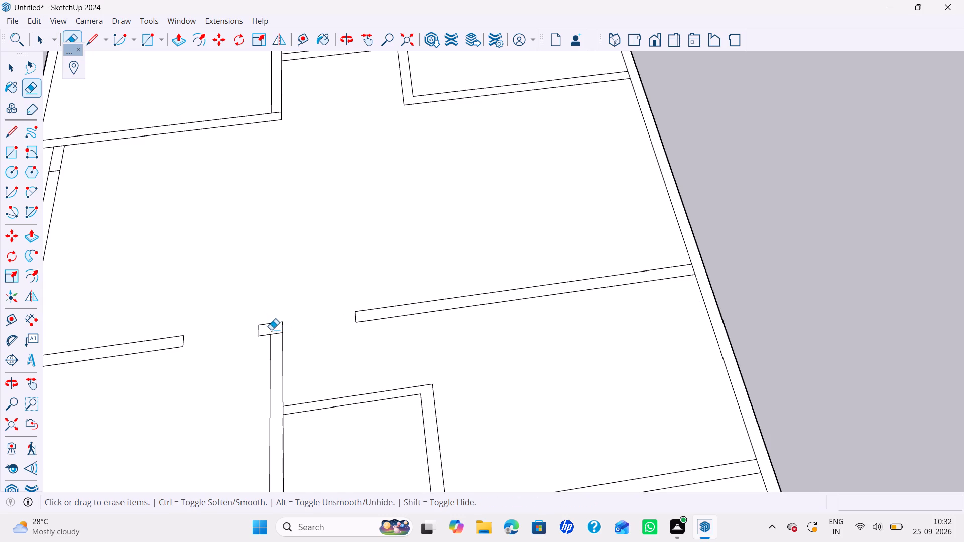
{"action": "key", "text": "space"}
{"action": "scroll", "coordinate": [324, 352], "scroll_direction": "down", "scroll_amount": 4}
{"action": "middle_click_drag", "start_coordinate": [324, 352], "coordinate": [322, 339], "text": "shift"}
{"action": "key", "text": "e"}
{"action": "scroll", "coordinate": [280, 334], "scroll_direction": "up", "scroll_amount": 4}
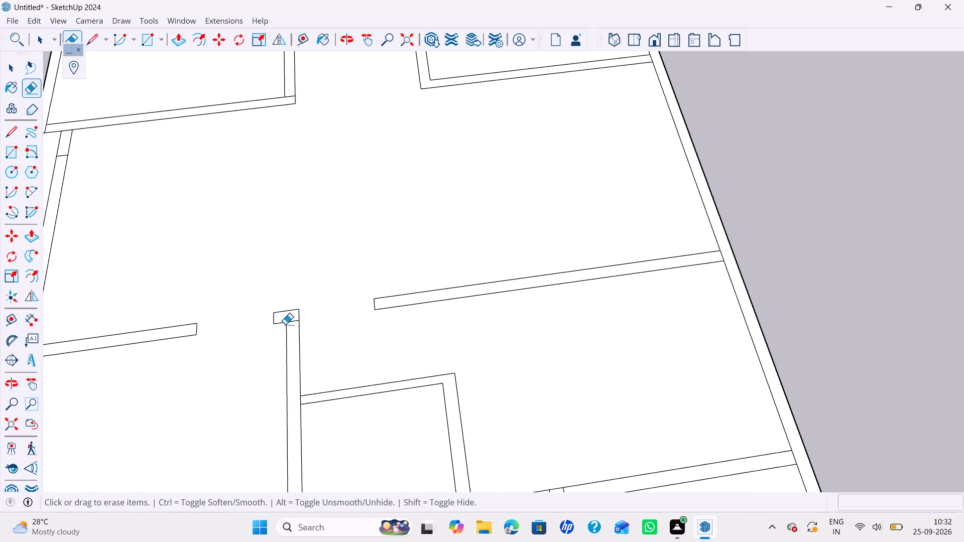
{"action": "left_click", "coordinate": [290, 321]}
{"action": "key", "text": "space"}
Copy the small room's short wall end line from the vertical wall to the room's opposite inner corner.
{"action": "scroll", "coordinate": [325, 320], "scroll_direction": "down", "scroll_amount": 6}
{"action": "middle_click_drag", "start_coordinate": [344, 334], "coordinate": [331, 303], "text": "shift"}
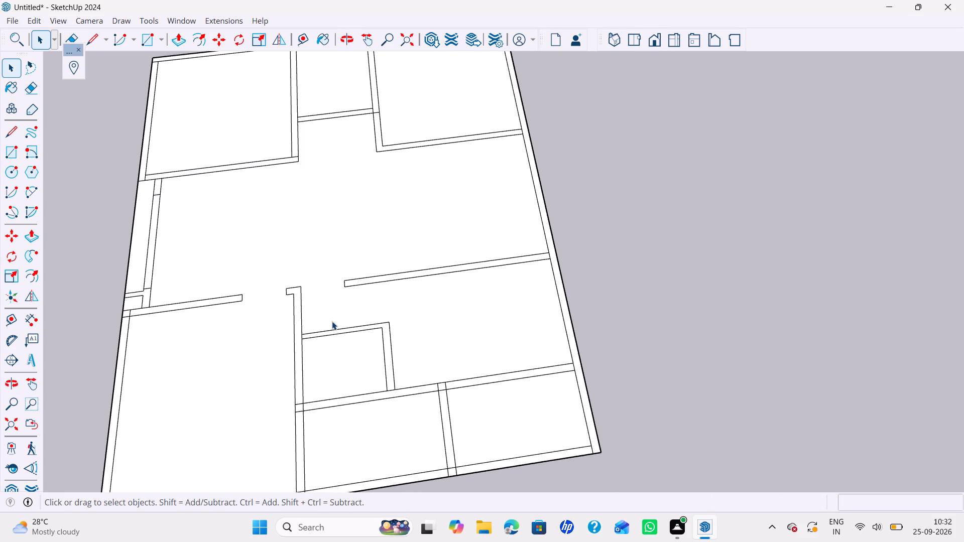
{"action": "scroll", "coordinate": [322, 333], "scroll_direction": "up", "scroll_amount": 4}
{"action": "left_click", "coordinate": [294, 335]}
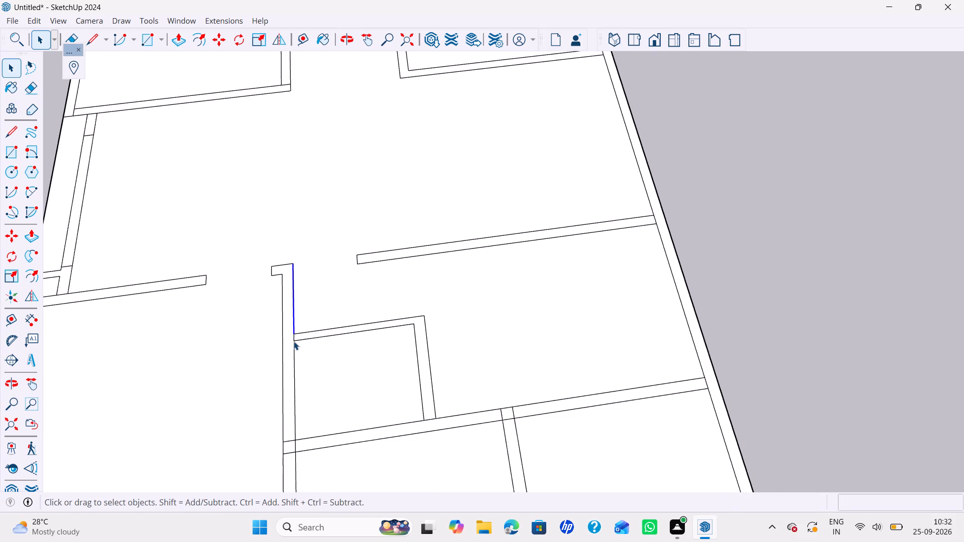
{"action": "left_click", "coordinate": [295, 338]}
{"action": "key", "text": "m"}
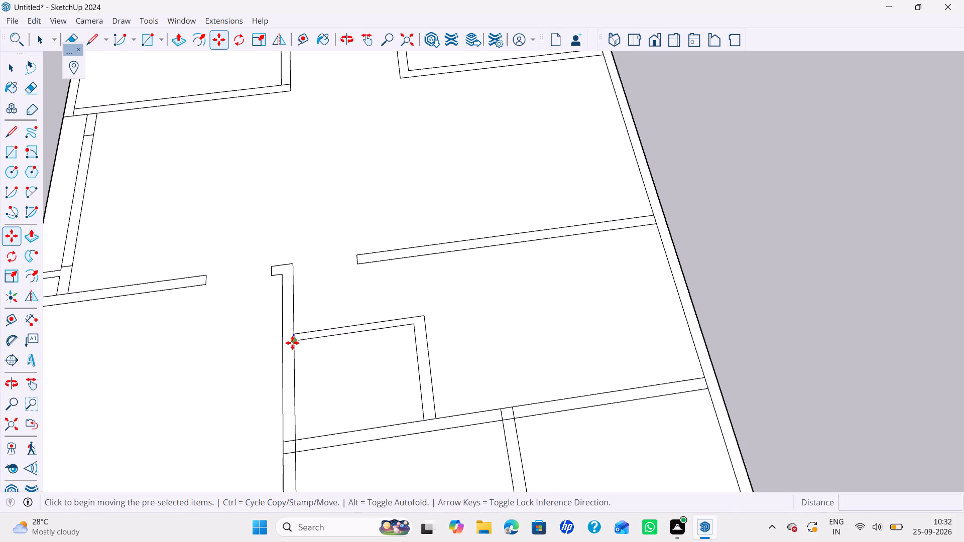
{"action": "left_click", "coordinate": [292, 343]}
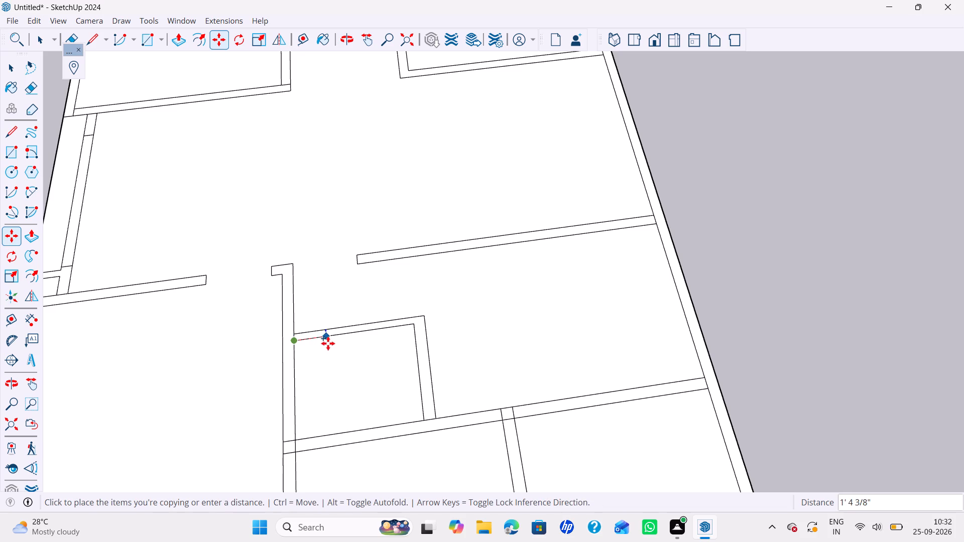
{"action": "scroll", "coordinate": [420, 330], "scroll_direction": "up", "scroll_amount": 1}
{"action": "left_click", "coordinate": [413, 325]}
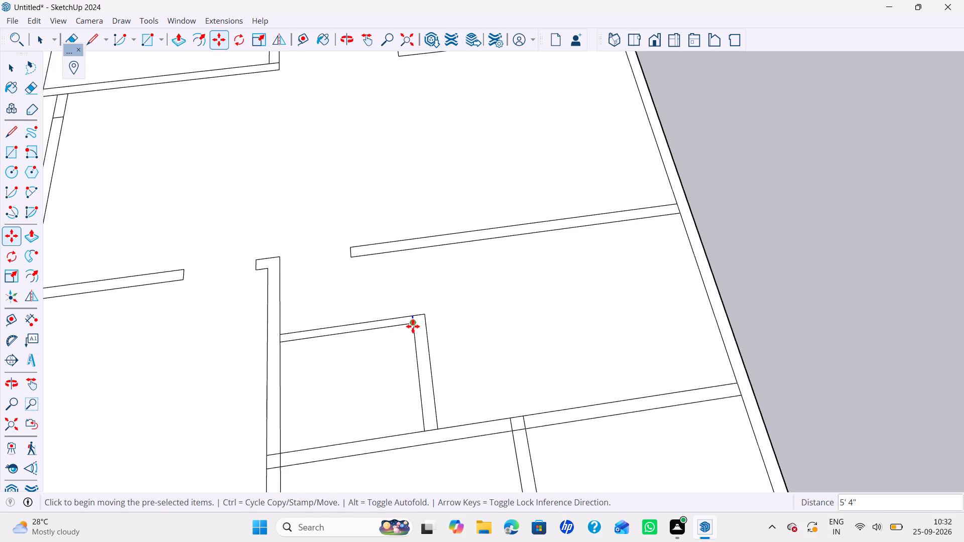
Copy the line at the small room's inner corner 1' back along its upper wall, and copy that line a further 3'.
{"action": "left_click", "coordinate": [412, 325]}
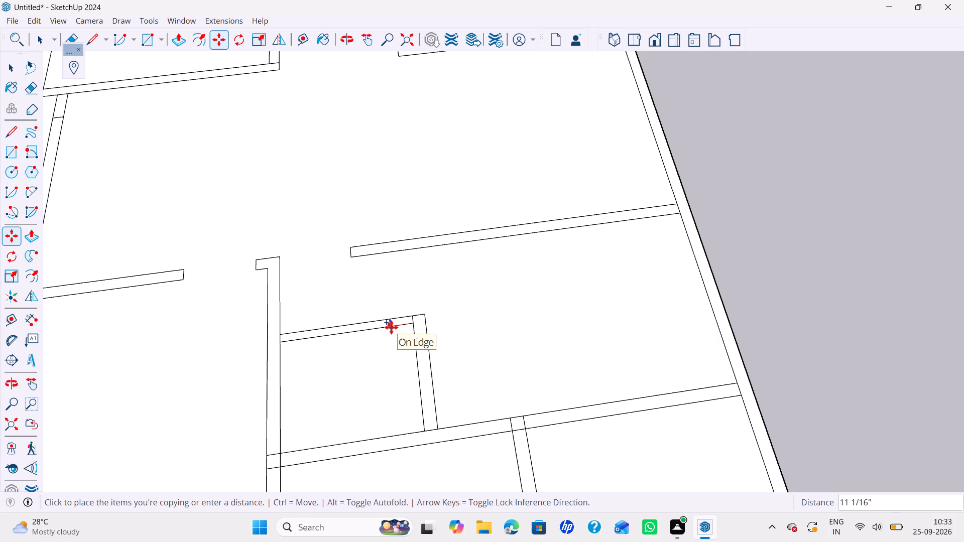
{"action": "type", "text": "1'"}
{"action": "key", "text": "Return"}
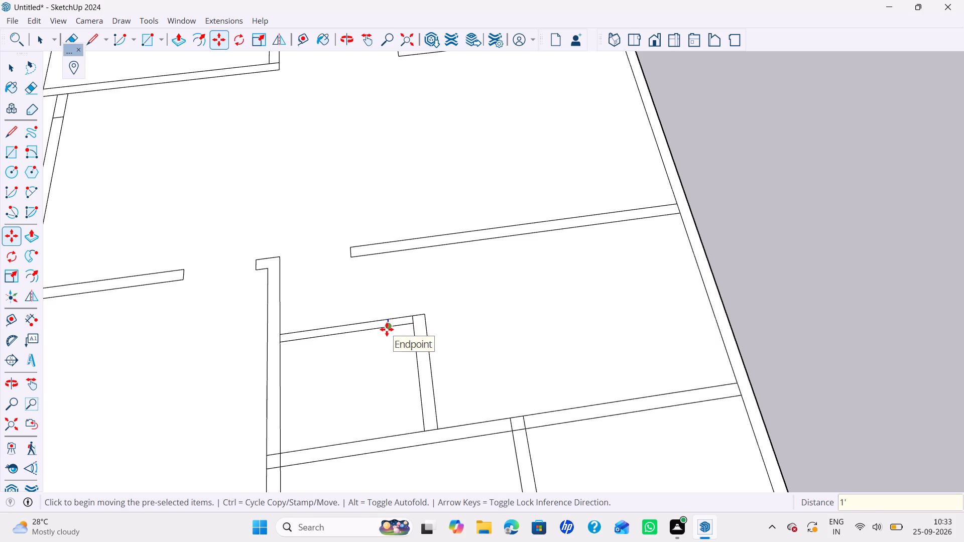
{"action": "left_click", "coordinate": [387, 329]}
{"action": "type", "text": "3'"}
{"action": "key", "text": "Return"}
{"action": "key", "text": "space"}
Erase the small room's wall lines between the 3' markers and the leftover line at its inner corner.
{"action": "type", "text": "e"}
{"action": "left_click_drag", "start_coordinate": [357, 323], "coordinate": [356, 347]}
{"action": "scroll", "coordinate": [382, 331], "scroll_direction": "down", "scroll_amount": 3}
{"action": "scroll", "coordinate": [391, 330], "scroll_direction": "up", "scroll_amount": 4}
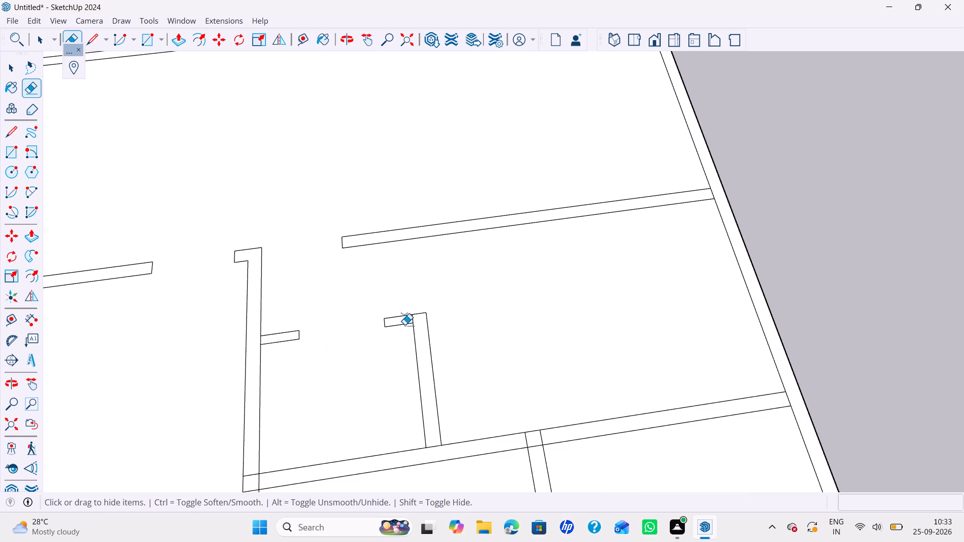
{"action": "left_click", "coordinate": [413, 319]}
{"action": "scroll", "coordinate": [408, 327], "scroll_direction": "down", "scroll_amount": 7}
{"action": "middle_click_drag", "start_coordinate": [388, 352], "coordinate": [347, 311], "text": "shift"}
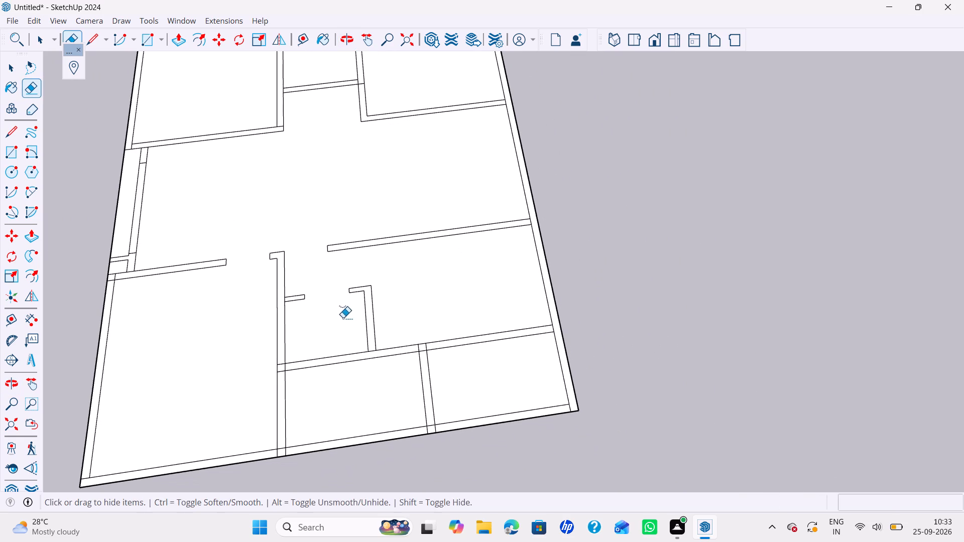
{"action": "key", "text": "space"}
Erase the short line crossing the junction of the large lower room's upper wall and the outer wall.
{"action": "scroll", "coordinate": [287, 345], "scroll_direction": "down", "scroll_amount": 2}
{"action": "middle_click_drag", "start_coordinate": [287, 345], "coordinate": [308, 338], "text": "shift"}
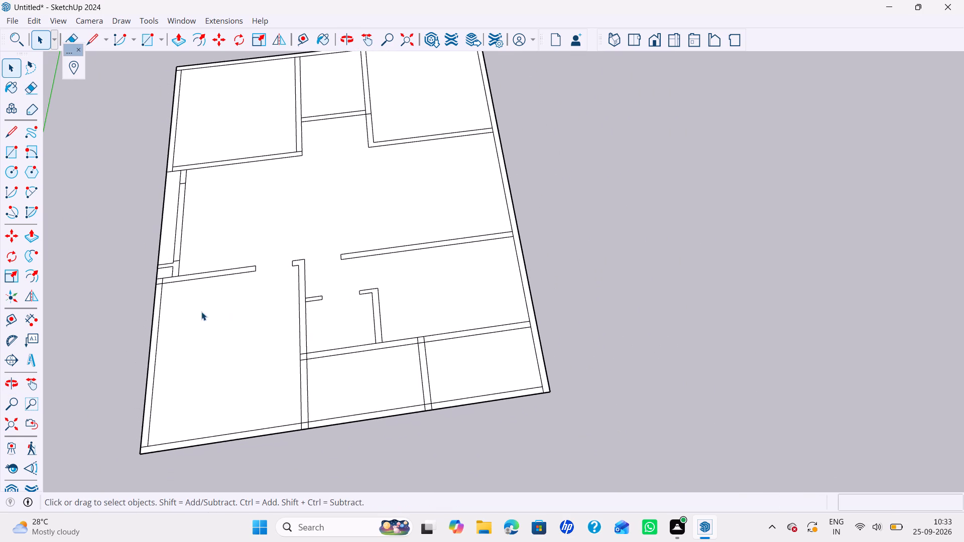
{"action": "middle_click_drag", "start_coordinate": [183, 291], "coordinate": [296, 322]}
{"action": "scroll", "coordinate": [219, 300], "scroll_direction": "up", "scroll_amount": 4}
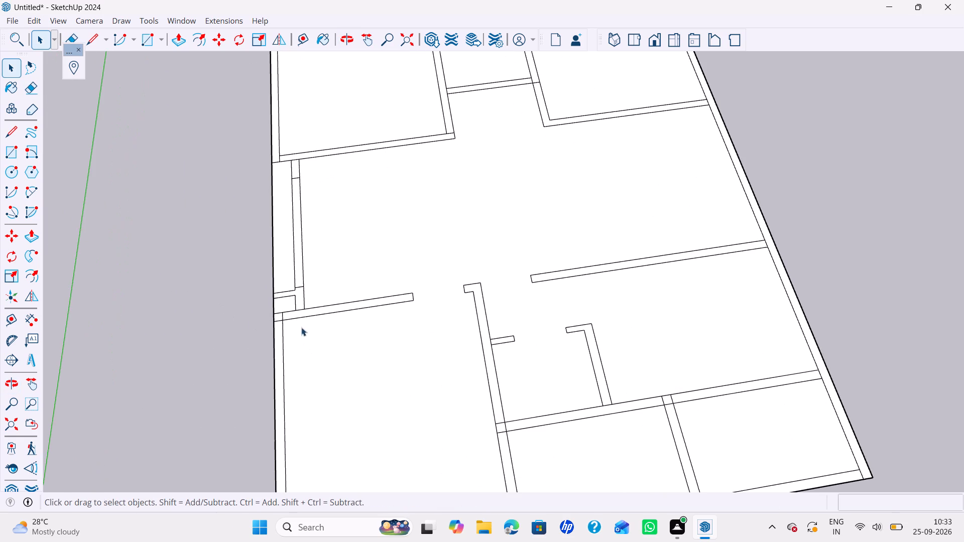
{"action": "scroll", "coordinate": [286, 323], "scroll_direction": "up", "scroll_amount": 2}
{"action": "key", "text": "e"}
{"action": "scroll", "coordinate": [281, 316], "scroll_direction": "up", "scroll_amount": 1}
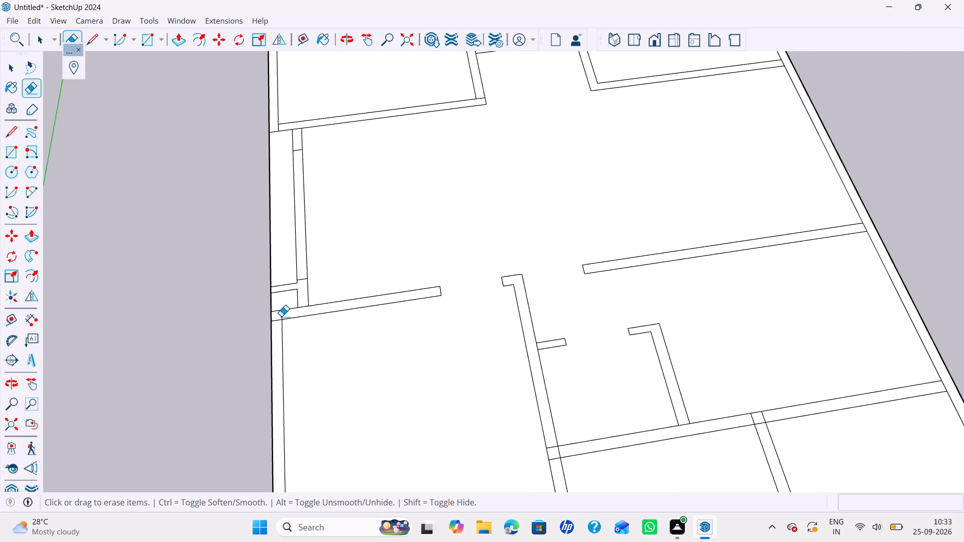
{"action": "scroll", "coordinate": [281, 316], "scroll_direction": "up", "scroll_amount": 2}
{"action": "left_click", "coordinate": [281, 316]}
{"action": "key", "text": "space"}
Copy the outer wall's end line in the large lower room 1.5' down the wall, and copy that line a further 2'.
{"action": "left_click", "coordinate": [277, 324]}
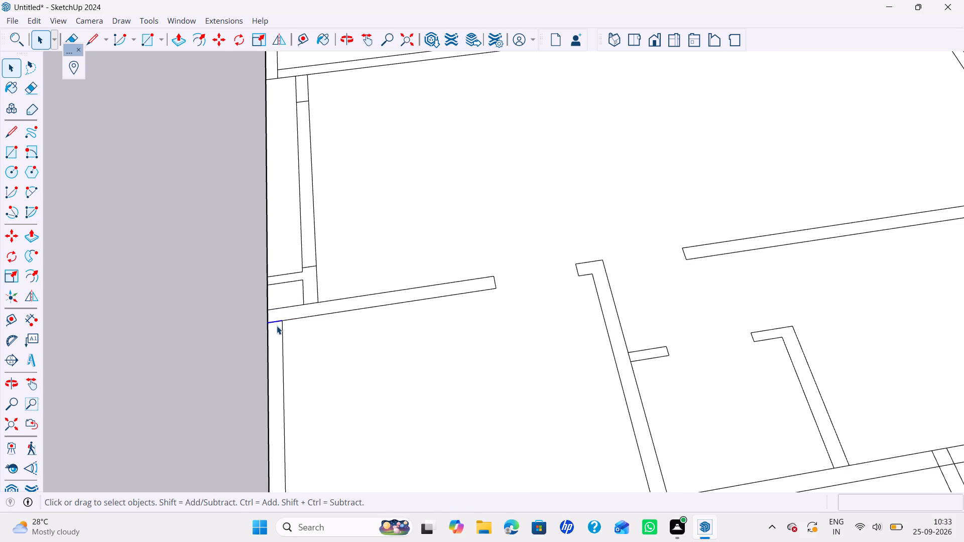
{"action": "key", "text": "m"}
{"action": "left_click", "coordinate": [284, 323], "text": "ctrl"}
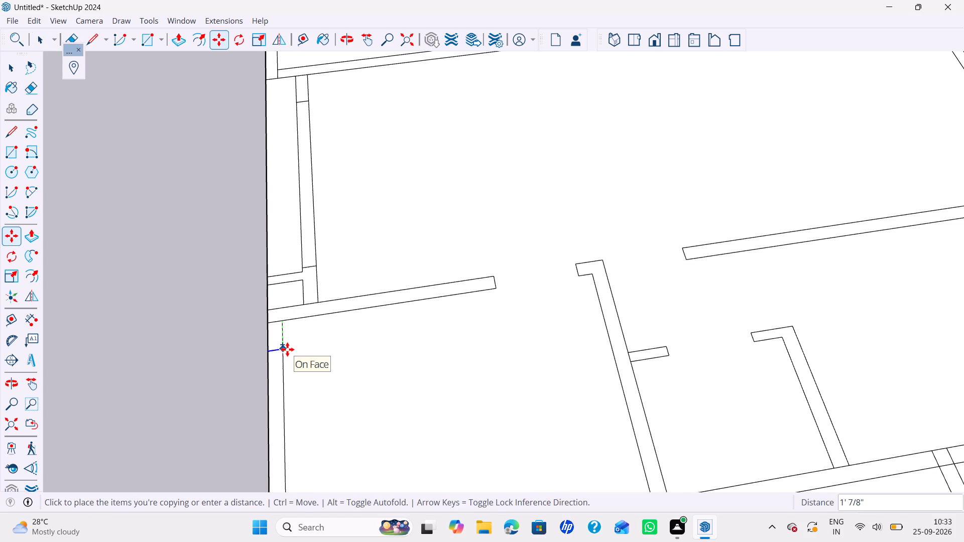
{"action": "type", "text": "1.5'"}
{"action": "key", "text": "Return"}
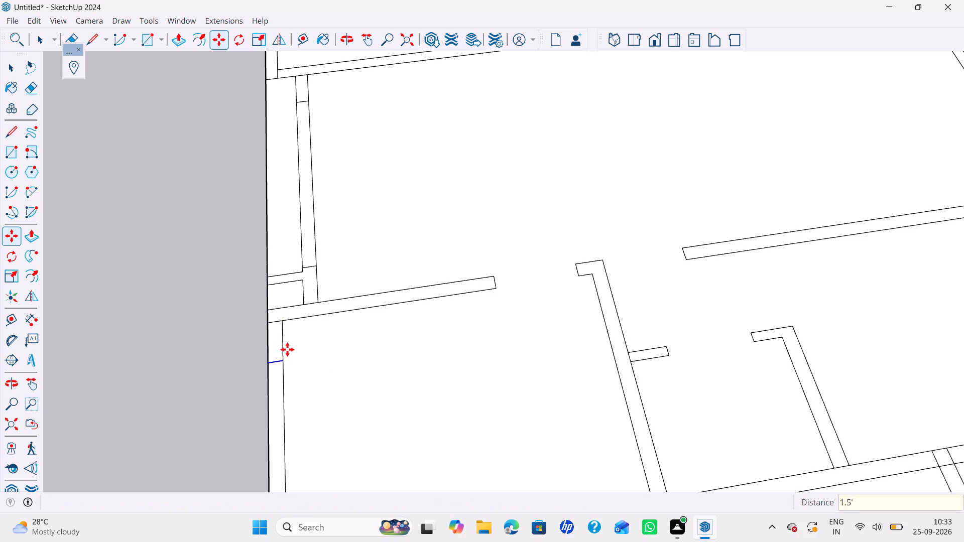
{"action": "left_click", "coordinate": [284, 360]}
{"action": "scroll", "coordinate": [296, 403], "scroll_direction": "down", "scroll_amount": 4}
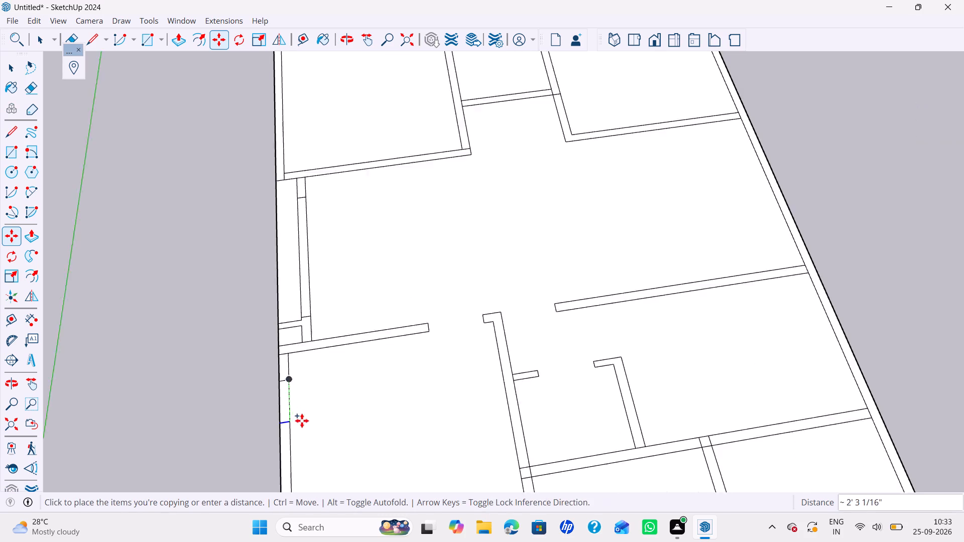
{"action": "scroll", "coordinate": [302, 421], "scroll_direction": "down", "scroll_amount": 2}
{"action": "middle_click_drag", "start_coordinate": [302, 423], "coordinate": [299, 363], "text": "shift"}
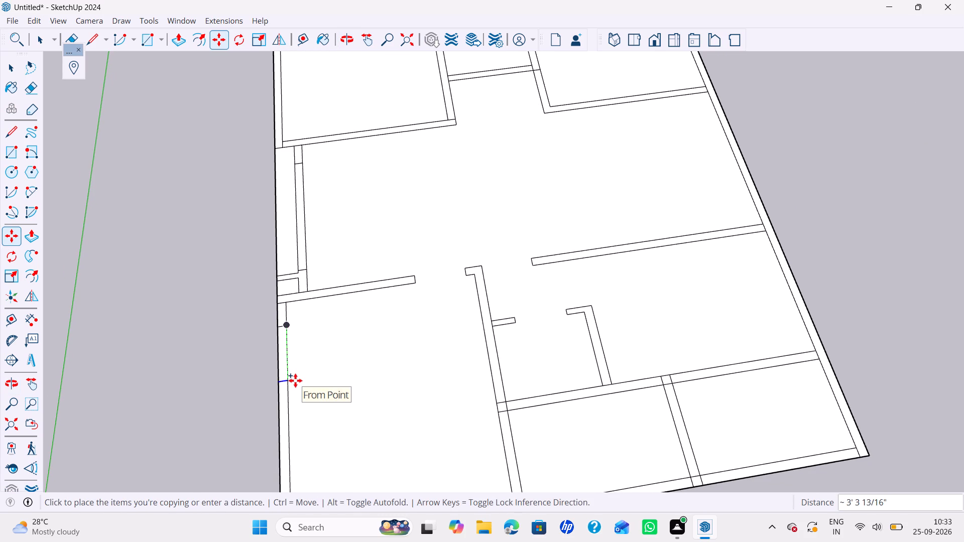
{"action": "type", "text": "2'"}
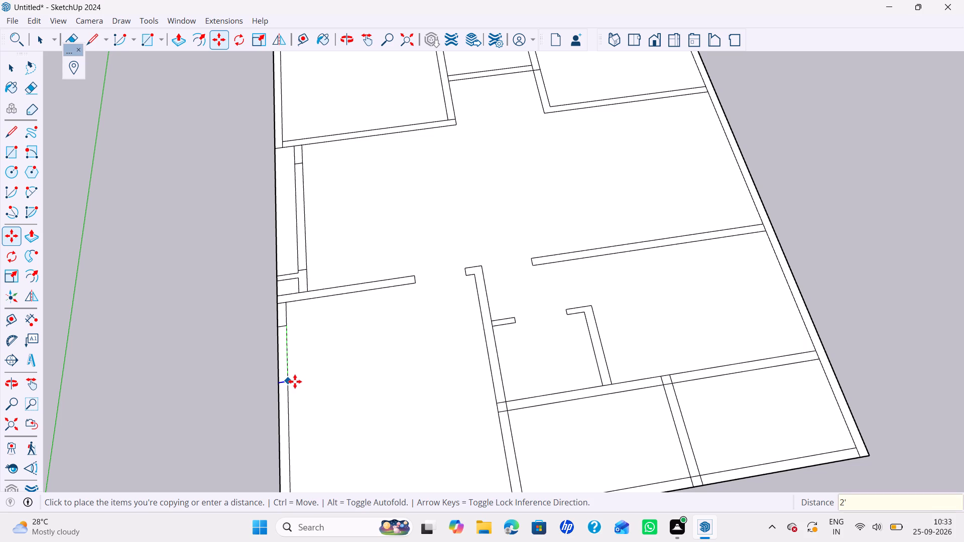
{"action": "key", "text": "Return"}
{"action": "scroll", "coordinate": [266, 406], "scroll_direction": "down", "scroll_amount": 4}
{"action": "middle_click_drag", "start_coordinate": [266, 406], "coordinate": [266, 362], "text": "shift"}
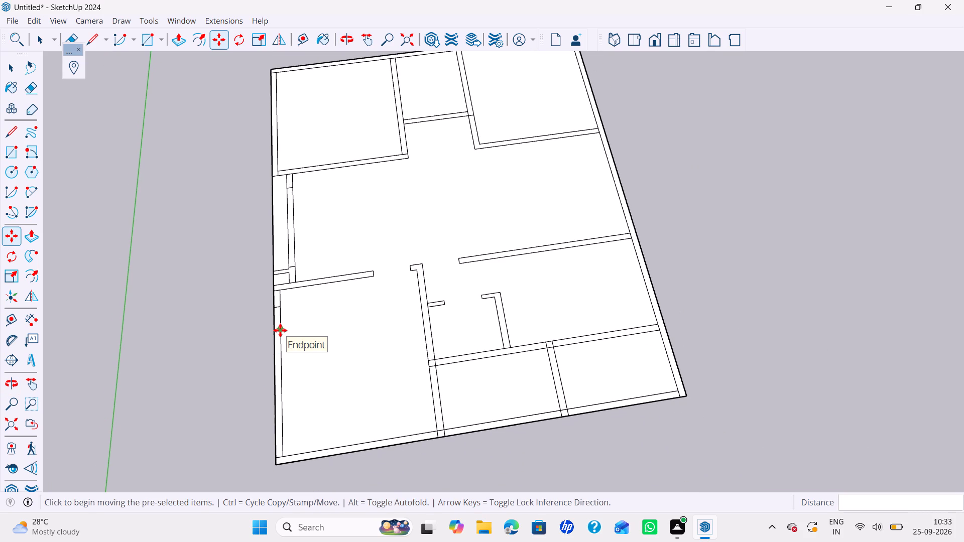
{"action": "key", "text": "Escape"}
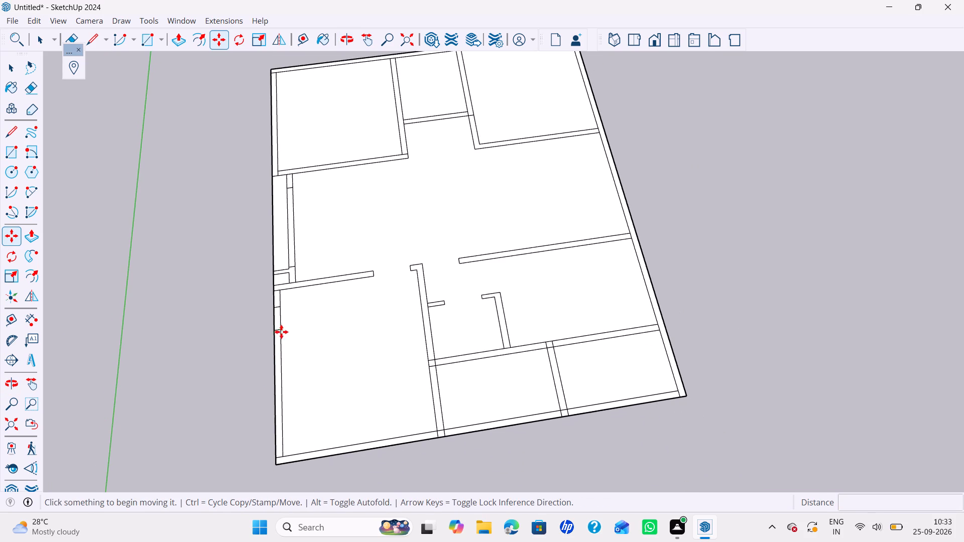
Copy the vertical wall's end line 6" along the large lower room's bottom outer wall, and copy that line a further 4'.
{"action": "scroll", "coordinate": [303, 368], "scroll_direction": "down", "scroll_amount": 1}
{"action": "scroll", "coordinate": [304, 369], "scroll_direction": "down", "scroll_amount": 1, "text": "shift"}
{"action": "middle_click_drag", "start_coordinate": [305, 370], "coordinate": [272, 350], "text": "shift"}
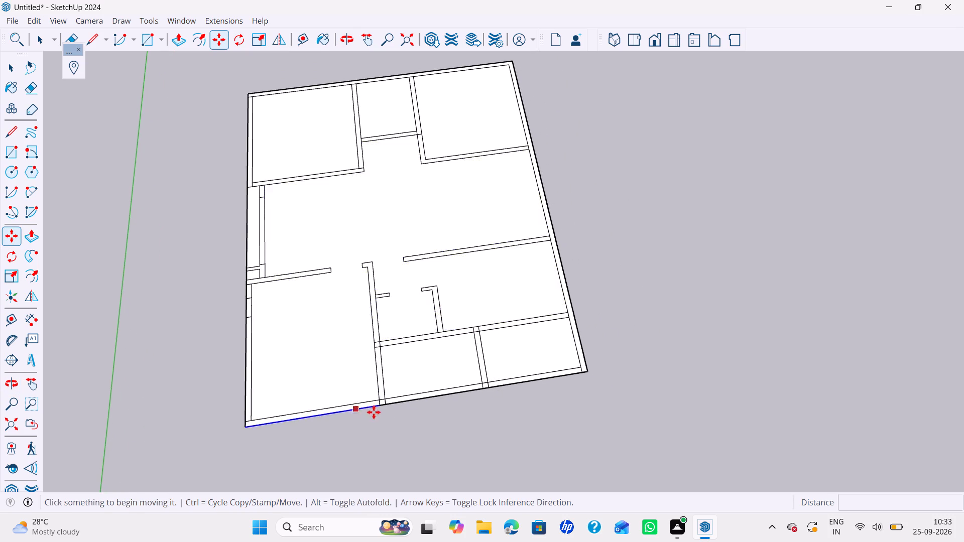
{"action": "scroll", "coordinate": [385, 415], "scroll_direction": "up", "scroll_amount": 6}
{"action": "key", "text": "space"}
{"action": "left_click", "coordinate": [377, 397]}
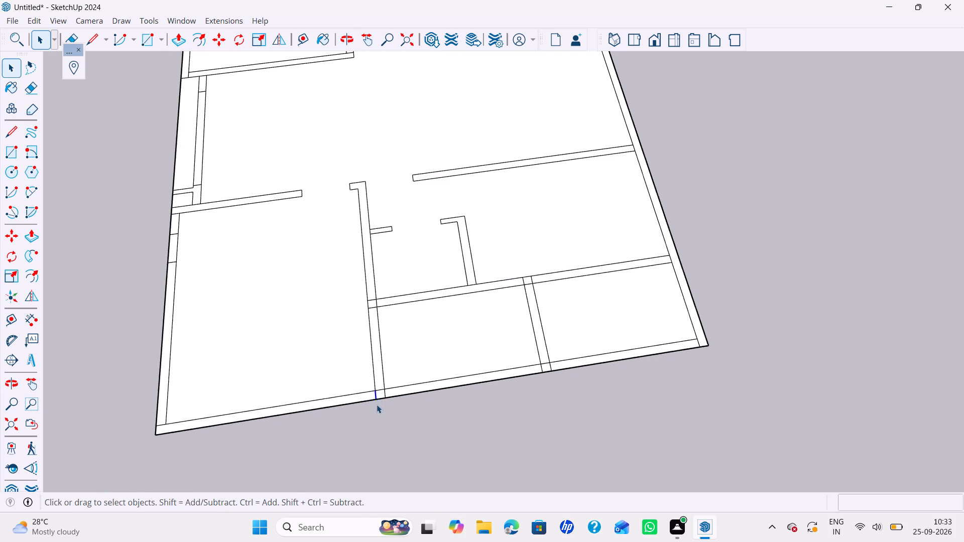
{"action": "key", "text": "m"}
{"action": "scroll", "coordinate": [377, 406], "scroll_direction": "up", "scroll_amount": 3}
{"action": "left_click", "coordinate": [377, 396], "text": "ctrl"}
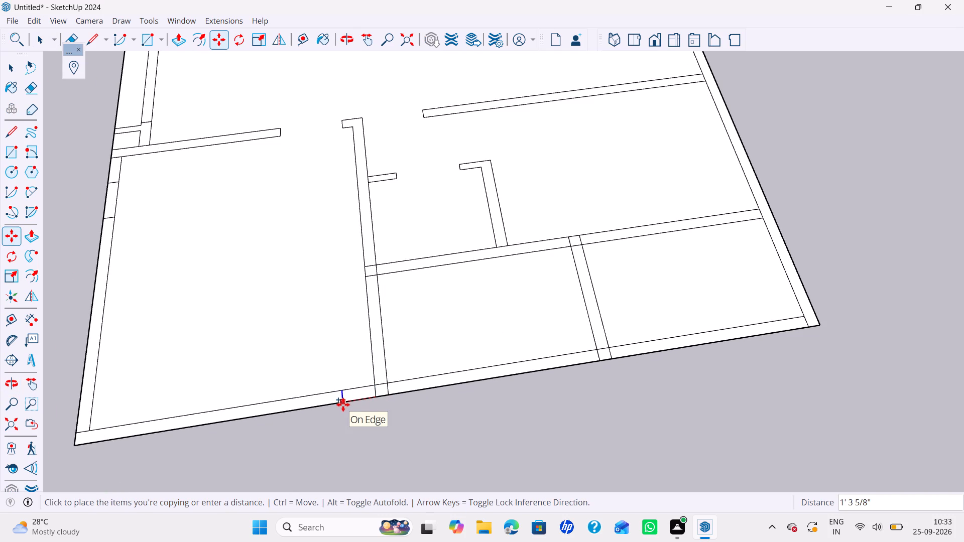
{"action": "type", "text": "6\""}
{"action": "key", "text": "Return"}
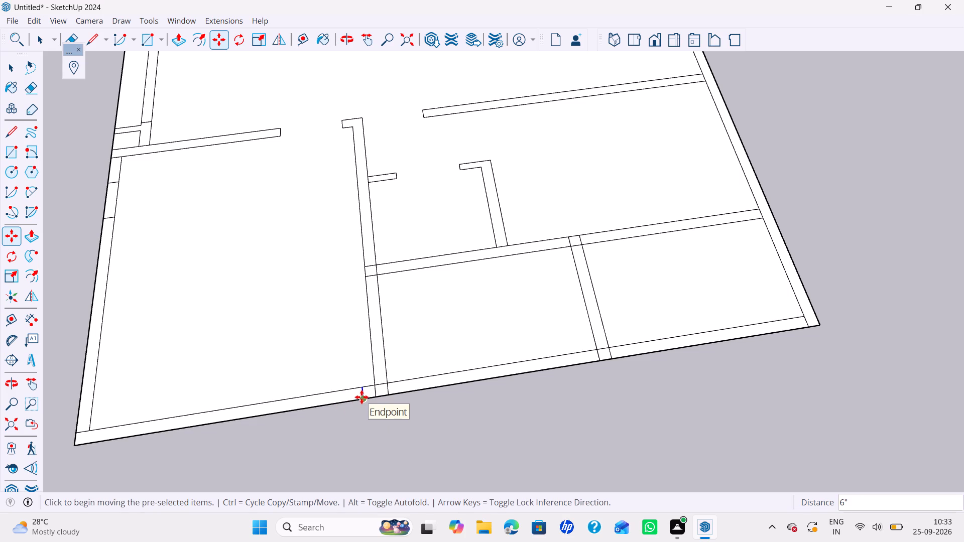
{"action": "left_click", "coordinate": [361, 397], "text": "ctrl"}
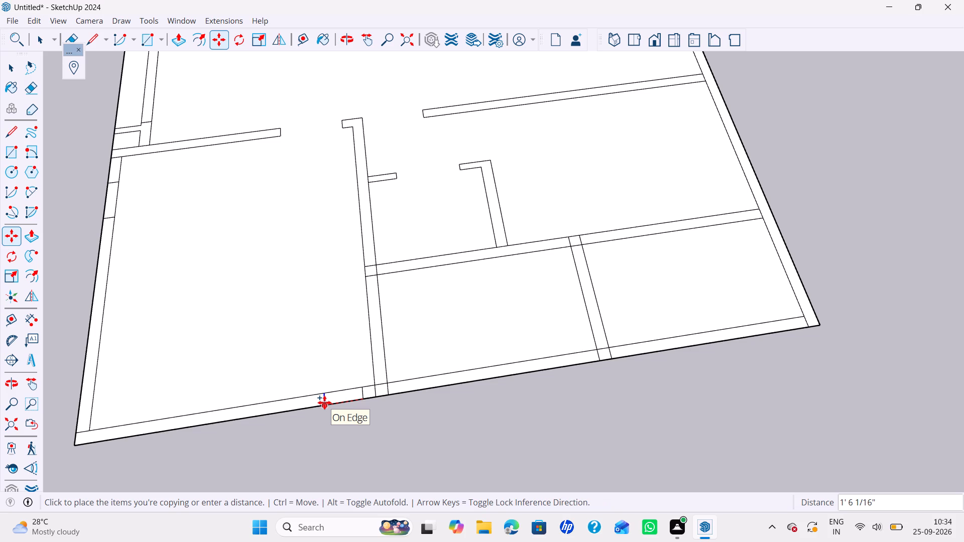
{"action": "type", "text": "4'"}
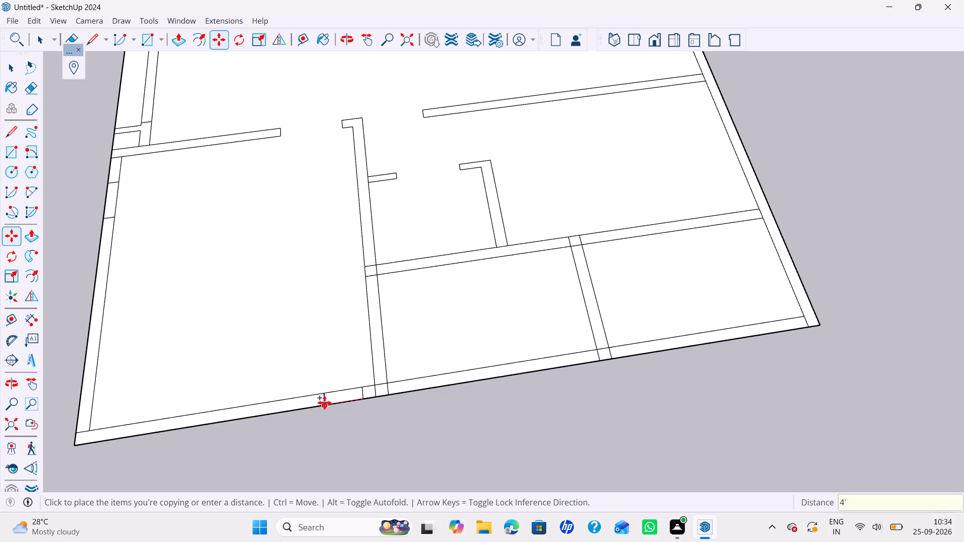
{"action": "key", "text": "Return"}
{"action": "key", "text": "space"}
{"action": "scroll", "coordinate": [327, 374], "scroll_direction": "down", "scroll_amount": 1}
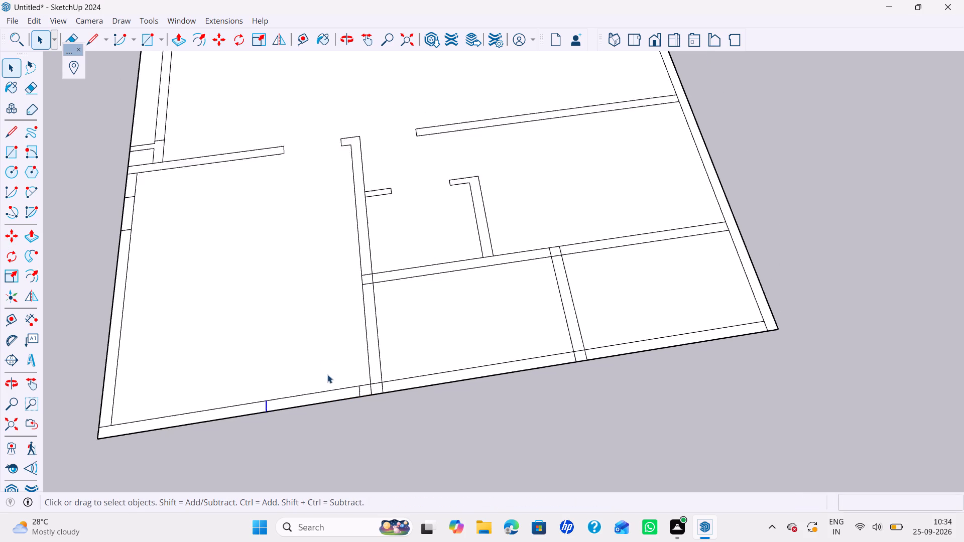
{"action": "scroll", "coordinate": [327, 374], "scroll_direction": "down", "scroll_amount": 2}
{"action": "middle_click_drag", "start_coordinate": [325, 374], "coordinate": [310, 379], "text": "shift"}
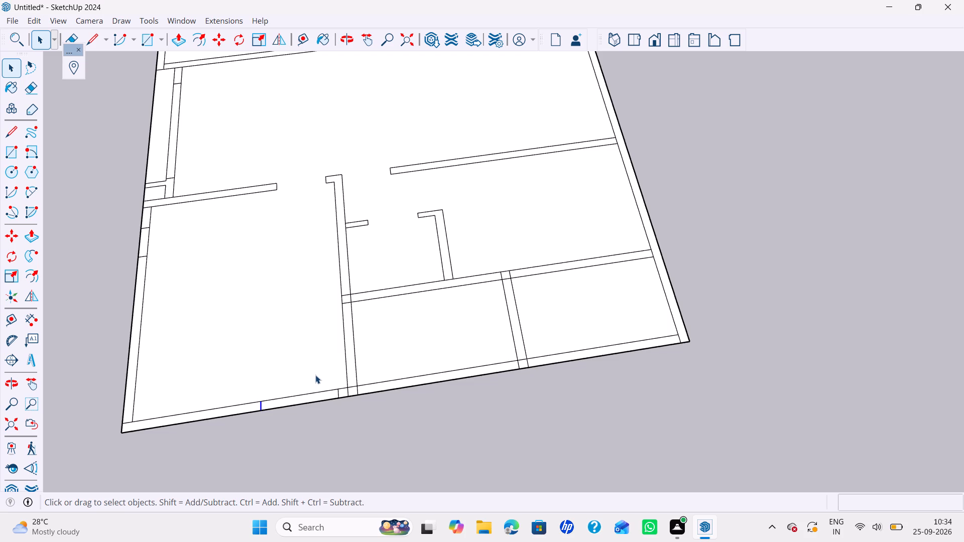
Copy the vertical wall's end line at the bottom outer wall 6" up the vertical wall, and copy that line a further 3'.
{"action": "scroll", "coordinate": [315, 375], "scroll_direction": "down", "scroll_amount": 2}
{"action": "middle_click_drag", "start_coordinate": [314, 379], "coordinate": [304, 382], "text": "shift"}
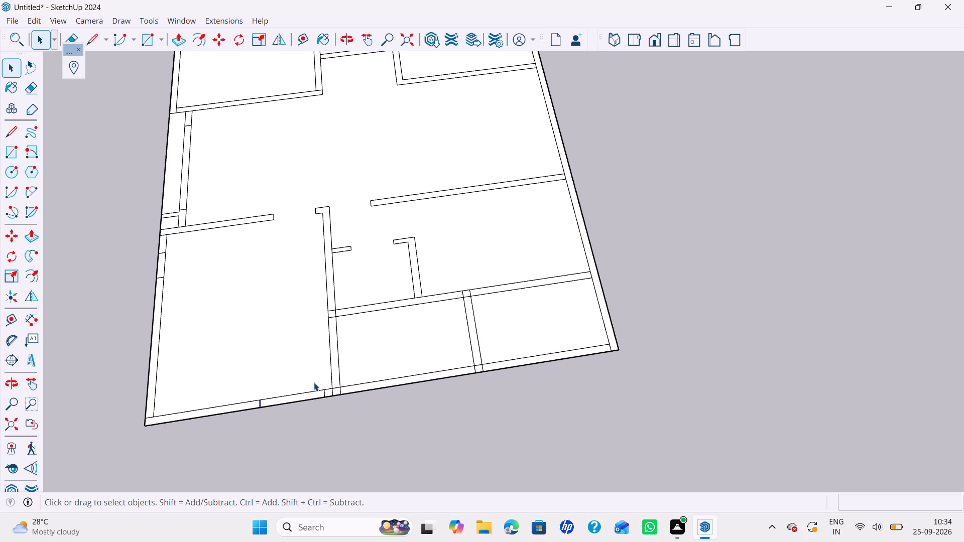
{"action": "scroll", "coordinate": [329, 389], "scroll_direction": "up", "scroll_amount": 3}
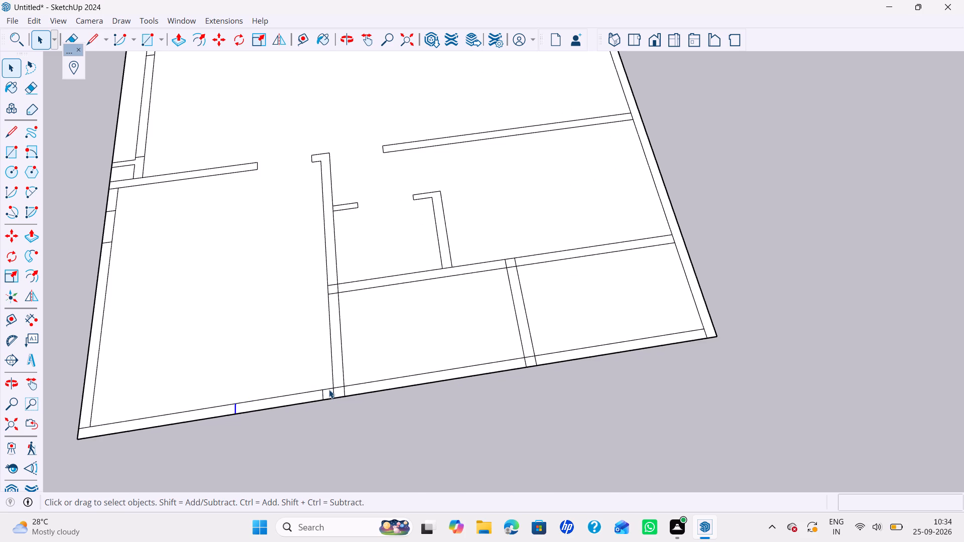
{"action": "left_click", "coordinate": [341, 387]}
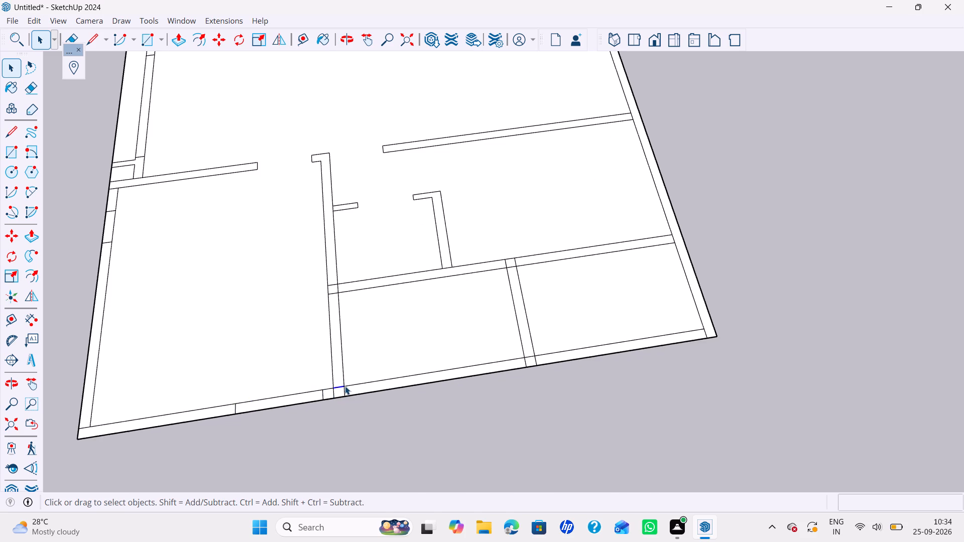
{"action": "key", "text": "m"}
{"action": "left_click", "coordinate": [345, 385]}
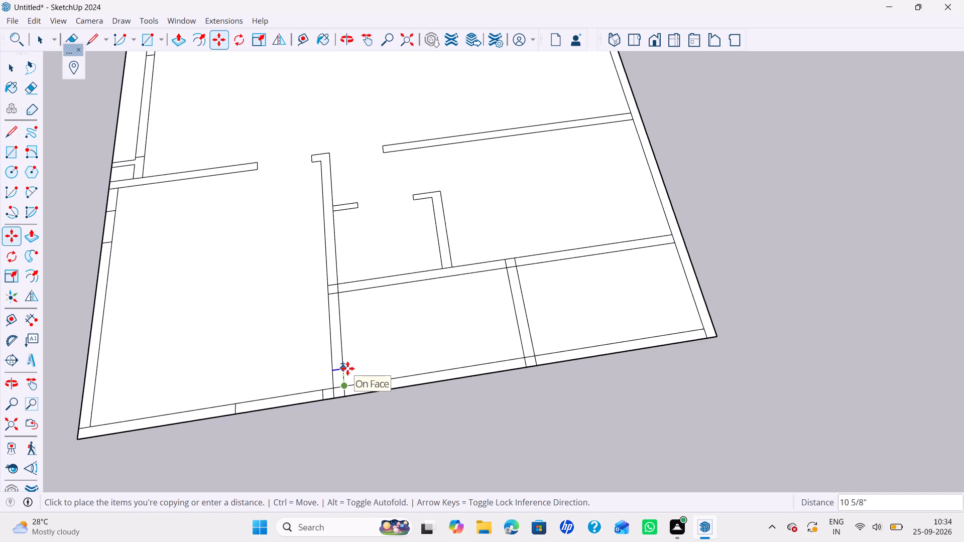
{"action": "key", "text": "6"}
{"action": "key", "text": "shift+quotedbl"}
{"action": "key", "text": "Return"}
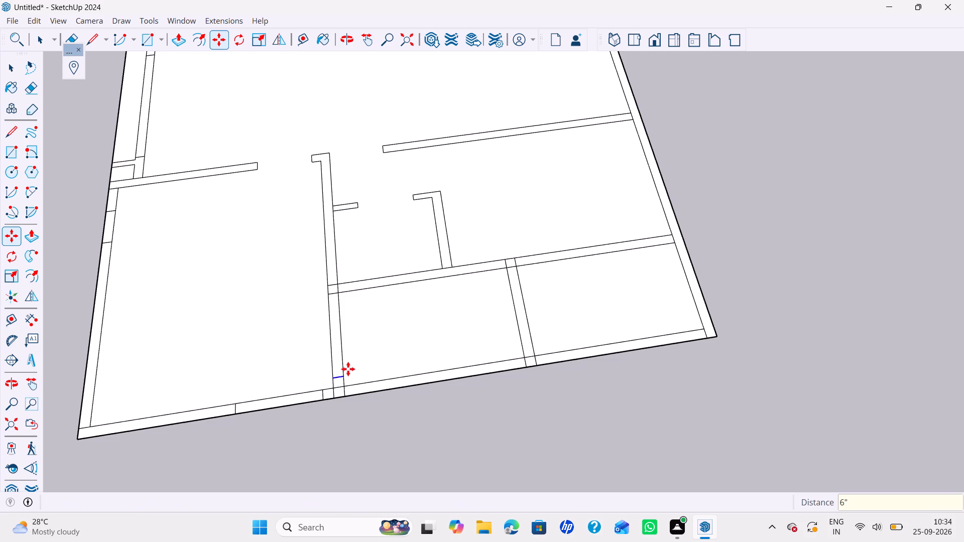
{"action": "scroll", "coordinate": [346, 375], "scroll_direction": "up", "scroll_amount": 1}
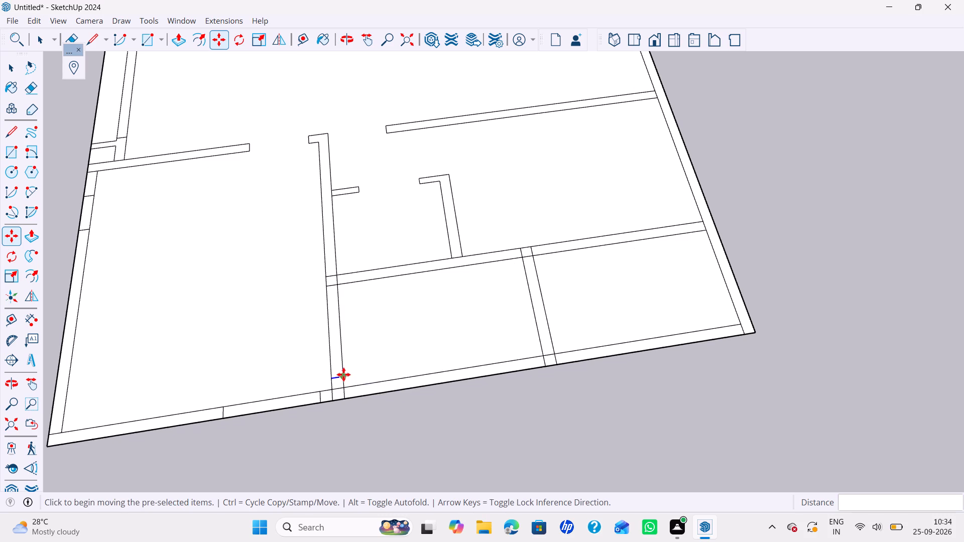
{"action": "left_click", "coordinate": [343, 374], "text": "ctrl"}
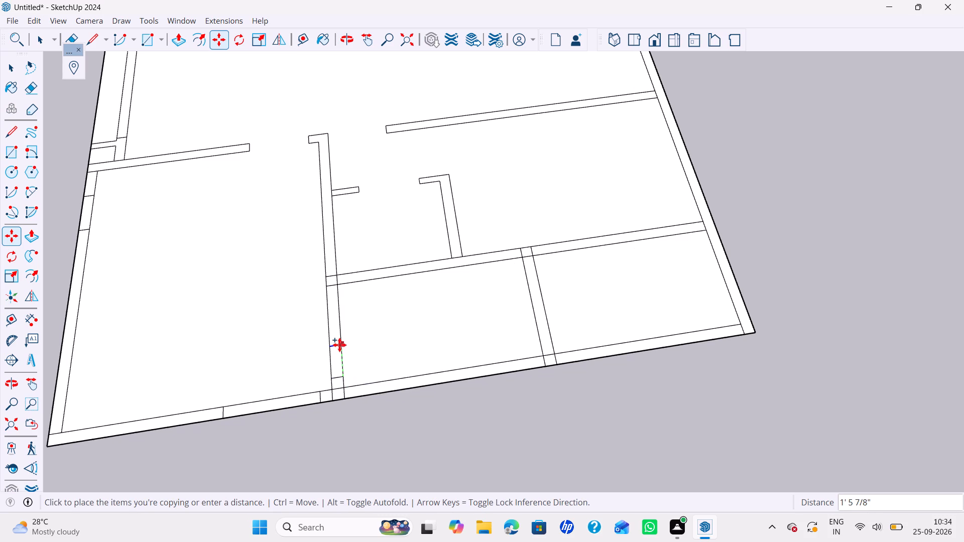
{"action": "type", "text": "3'"}
{"action": "key", "text": "Return"}
{"action": "key", "text": "space"}
Draw a 6" line across the bottom outer wall below the lower middle room, and copy it 2' toward the vertical wall.
{"action": "scroll", "coordinate": [353, 342], "scroll_direction": "down", "scroll_amount": 5}
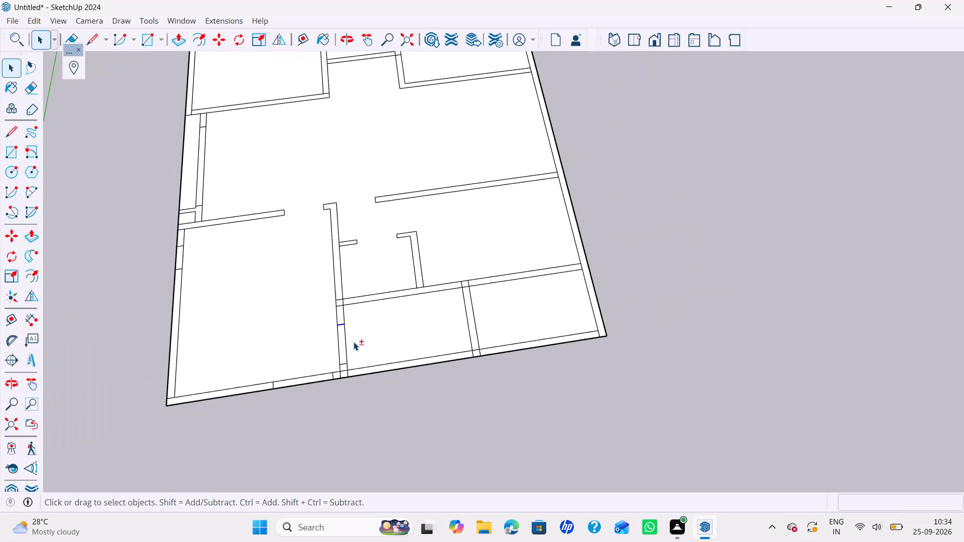
{"action": "middle_click_drag", "start_coordinate": [353, 342], "coordinate": [303, 371], "text": "shift"}
{"action": "middle_click_drag", "start_coordinate": [410, 337], "coordinate": [400, 337], "text": "shift"}
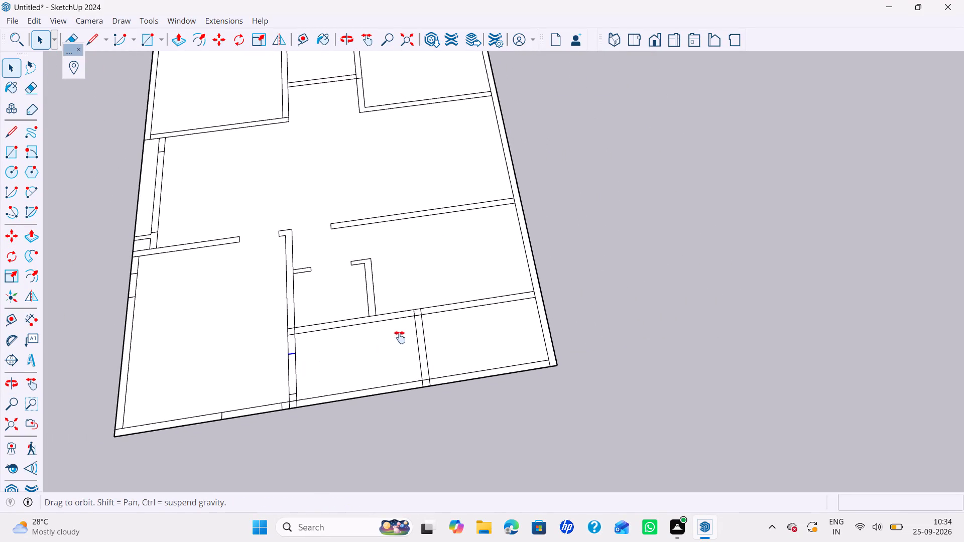
{"action": "middle_click_drag", "start_coordinate": [400, 337], "coordinate": [372, 335], "text": "shift"}
{"action": "key", "text": "l"}
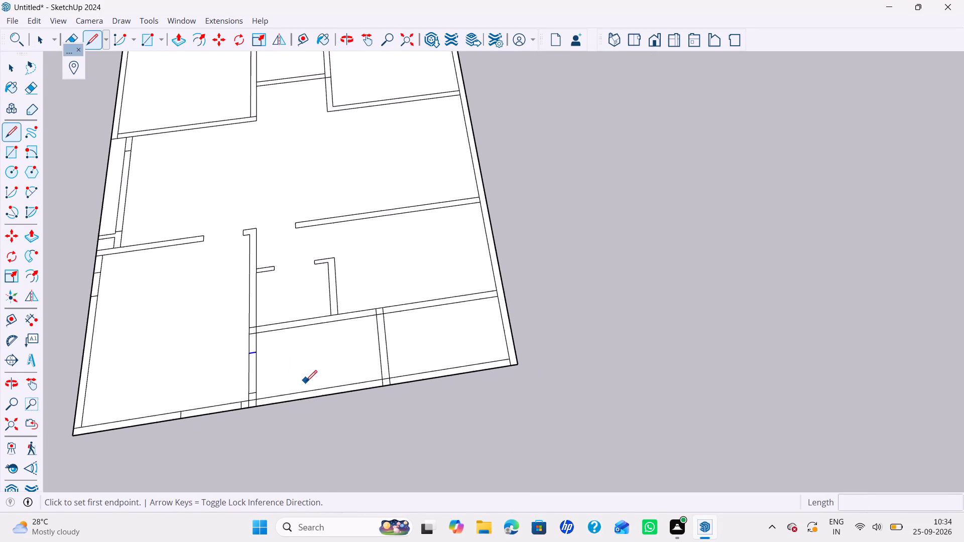
{"action": "scroll", "coordinate": [308, 380], "scroll_direction": "up", "scroll_amount": 3}
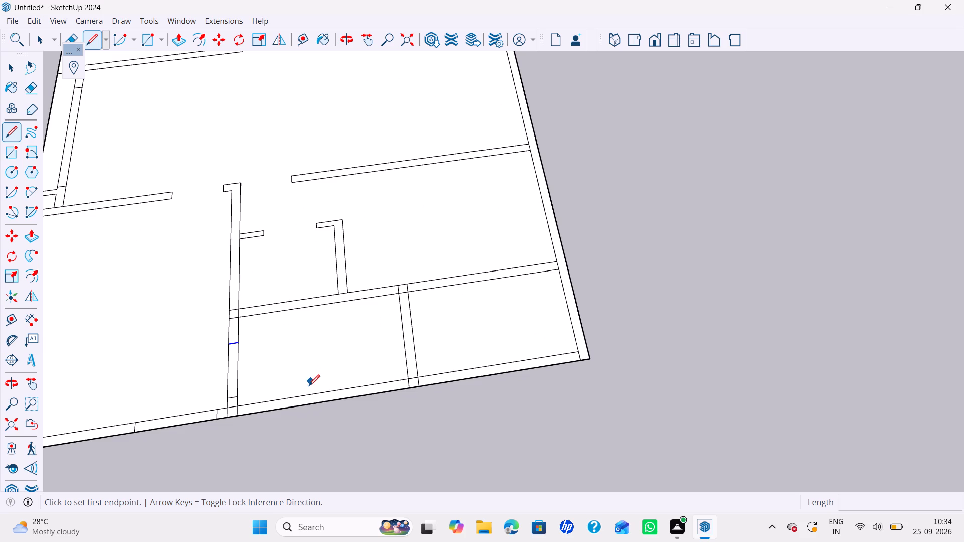
{"action": "left_click", "coordinate": [322, 391]}
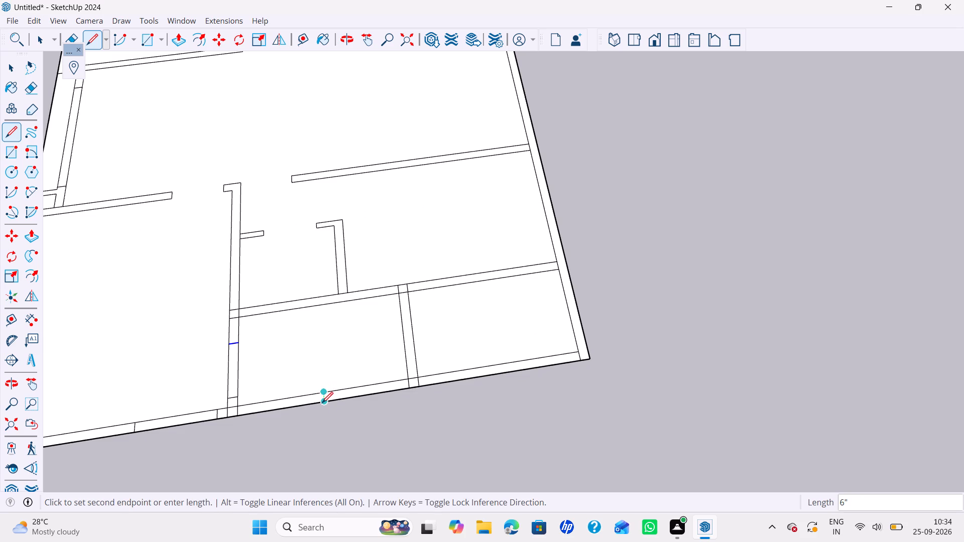
{"action": "left_click", "coordinate": [322, 403]}
{"action": "key", "text": "space"}
{"action": "left_click", "coordinate": [325, 396]}
{"action": "key", "text": "m"}
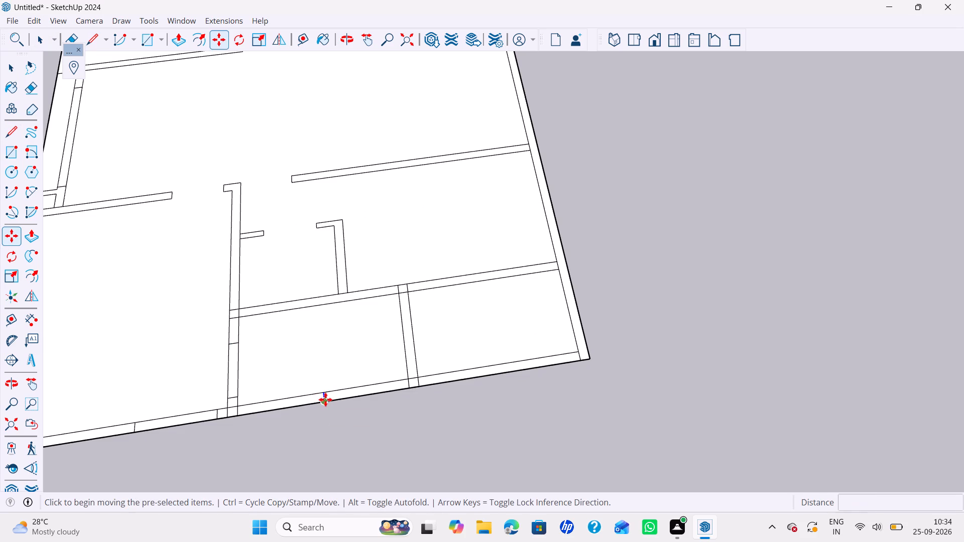
{"action": "left_click", "coordinate": [324, 392]}
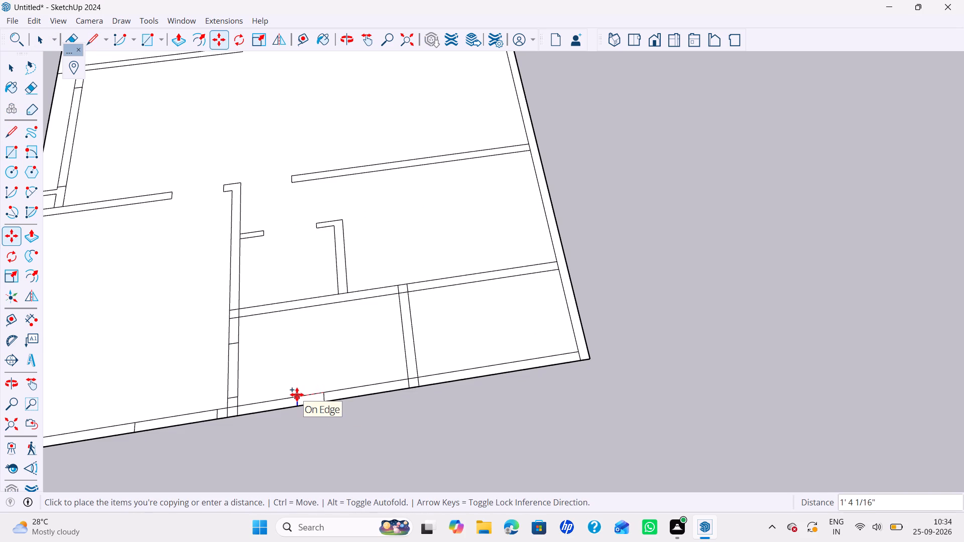
{"action": "type", "text": "2'"}
{"action": "key", "text": "Return"}
{"action": "key", "text": "space"}
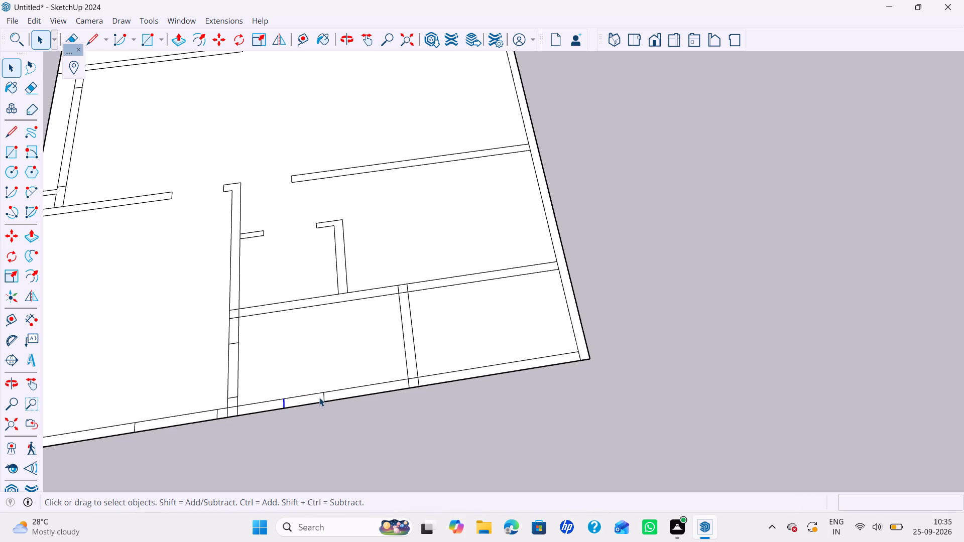
Move both marker lines in the lower middle room's bottom outer wall 4" toward the dividing wall.
{"action": "scroll", "coordinate": [326, 396], "scroll_direction": "up", "scroll_amount": 2}
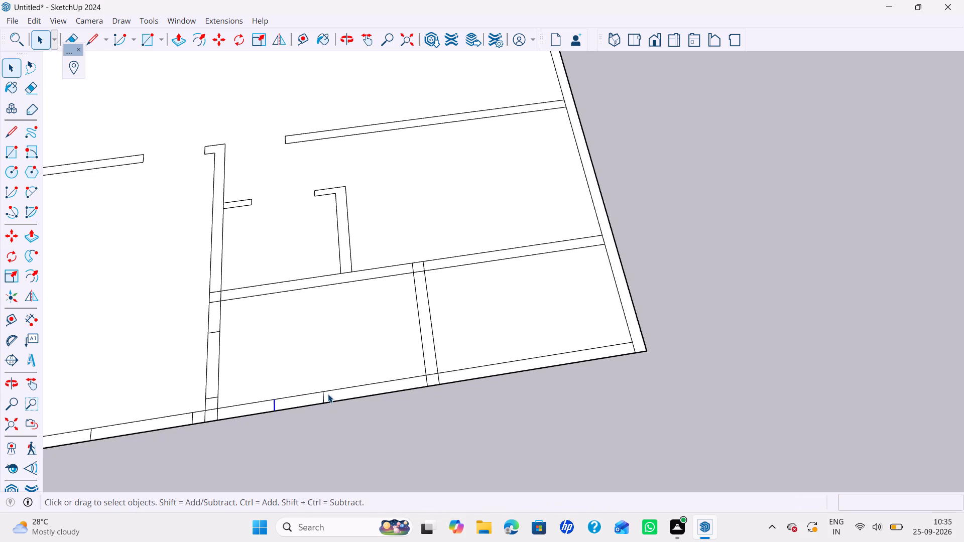
{"action": "left_click", "coordinate": [326, 396], "text": "ctrl"}
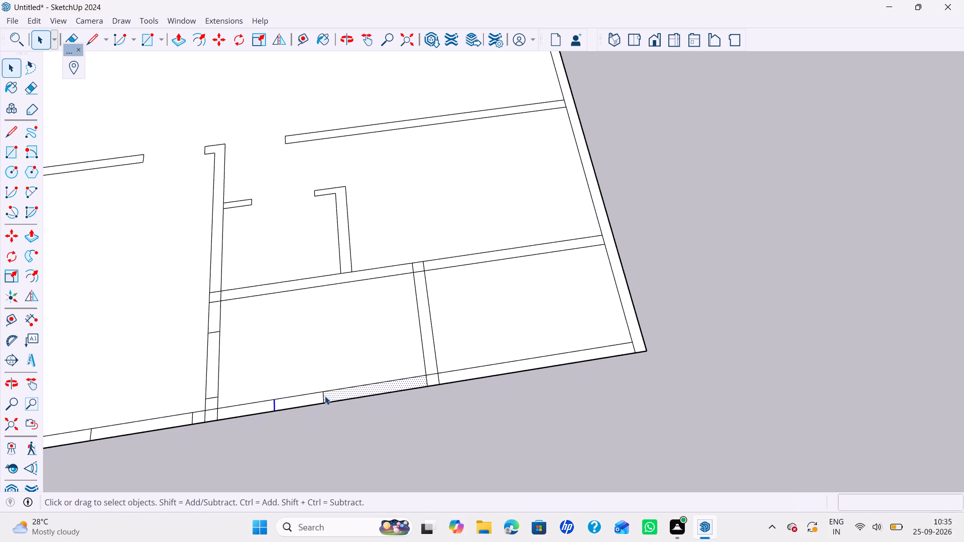
{"action": "left_click", "coordinate": [325, 396]}
{"action": "left_click", "coordinate": [275, 402], "text": "ctrl"}
{"action": "key", "text": "m"}
{"action": "scroll", "coordinate": [322, 393], "scroll_direction": "up", "scroll_amount": 2}
{"action": "left_click", "coordinate": [322, 393]}
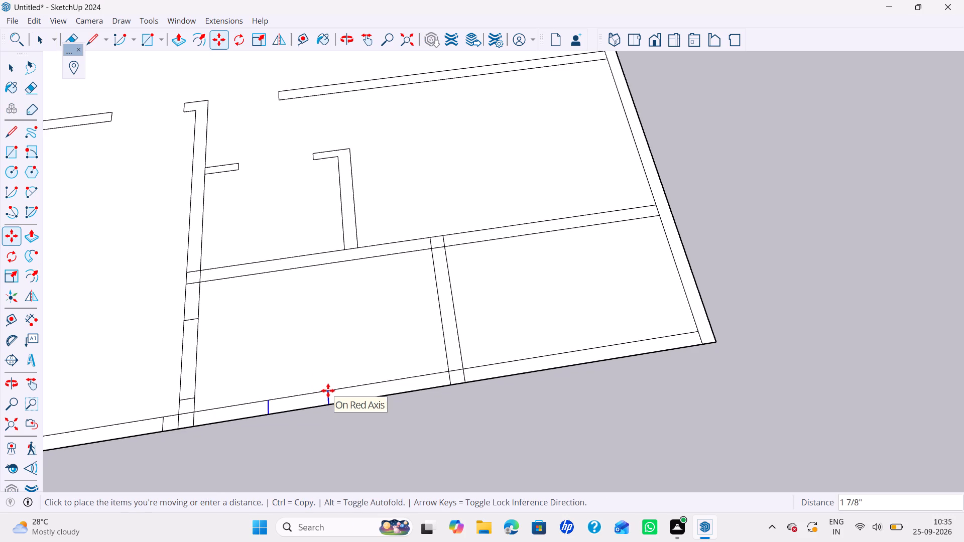
{"action": "type", "text": "4\""}
{"action": "key", "text": "Return"}
{"action": "key", "text": "space"}
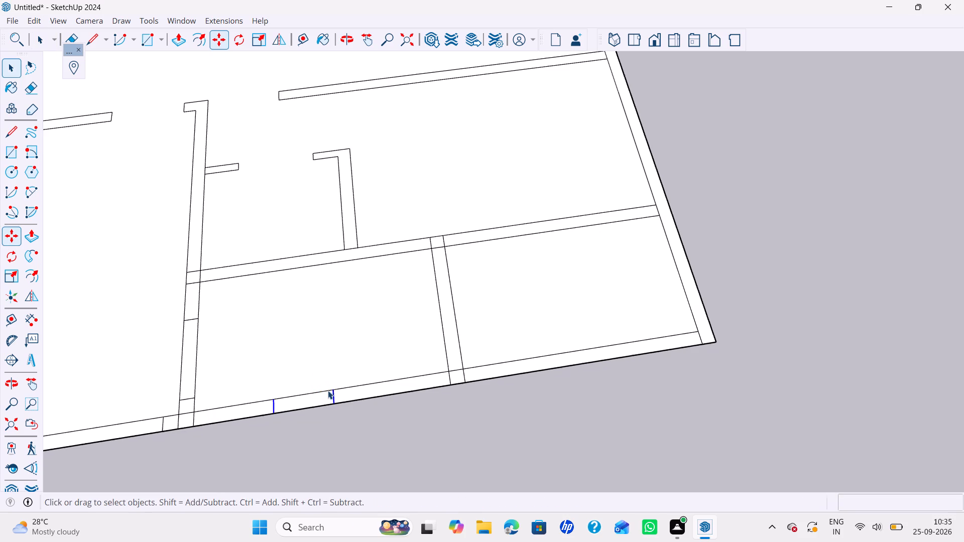
Erase the two short lines crossing the bottom outer wall where the two lower-right rooms' dividing wall meets it.
{"action": "scroll", "coordinate": [329, 390], "scroll_direction": "down", "scroll_amount": 6}
{"action": "middle_click_drag", "start_coordinate": [343, 388], "coordinate": [341, 396], "text": "shift"}
{"action": "middle_click_drag", "start_coordinate": [385, 386], "coordinate": [361, 388], "text": "shift"}
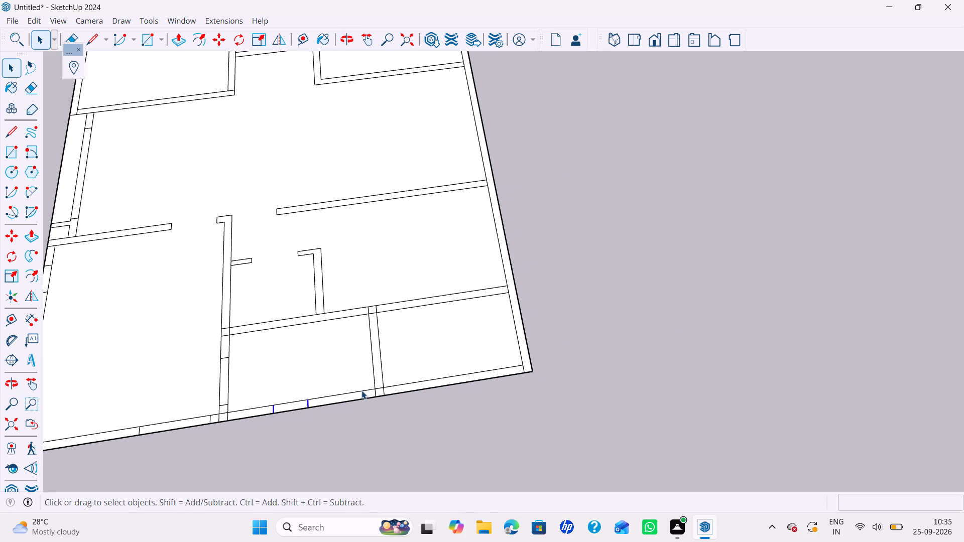
{"action": "scroll", "coordinate": [439, 389], "scroll_direction": "down", "scroll_amount": 4}
{"action": "middle_click_drag", "start_coordinate": [443, 390], "coordinate": [338, 395], "text": "shift"}
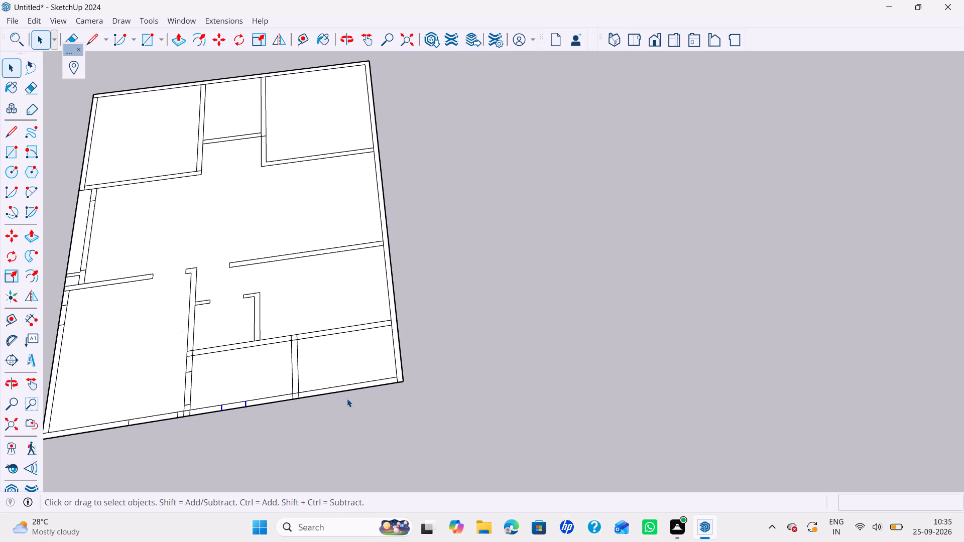
{"action": "key", "text": "e"}
{"action": "scroll", "coordinate": [301, 392], "scroll_direction": "up", "scroll_amount": 7}
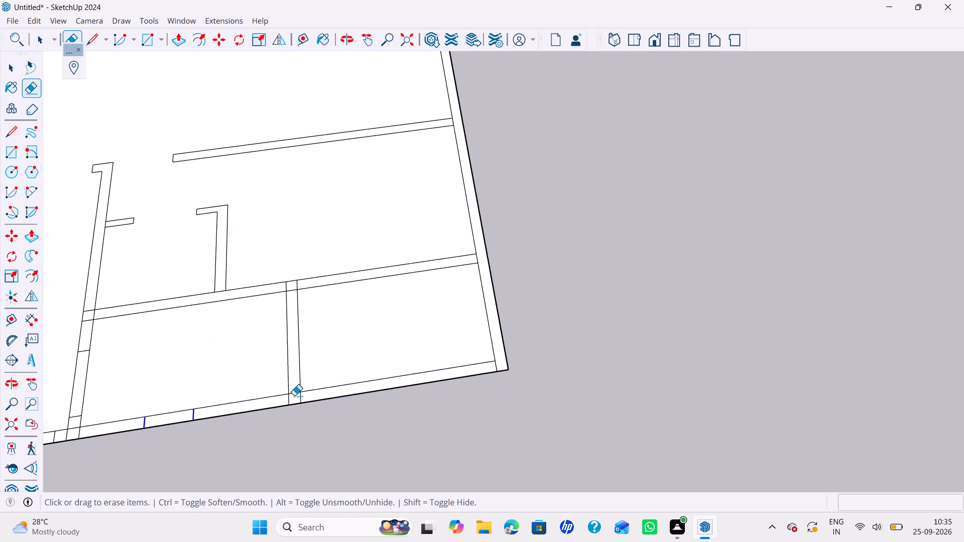
{"action": "left_click", "coordinate": [288, 398]}
{"action": "left_click_drag", "start_coordinate": [298, 396], "coordinate": [304, 396]}
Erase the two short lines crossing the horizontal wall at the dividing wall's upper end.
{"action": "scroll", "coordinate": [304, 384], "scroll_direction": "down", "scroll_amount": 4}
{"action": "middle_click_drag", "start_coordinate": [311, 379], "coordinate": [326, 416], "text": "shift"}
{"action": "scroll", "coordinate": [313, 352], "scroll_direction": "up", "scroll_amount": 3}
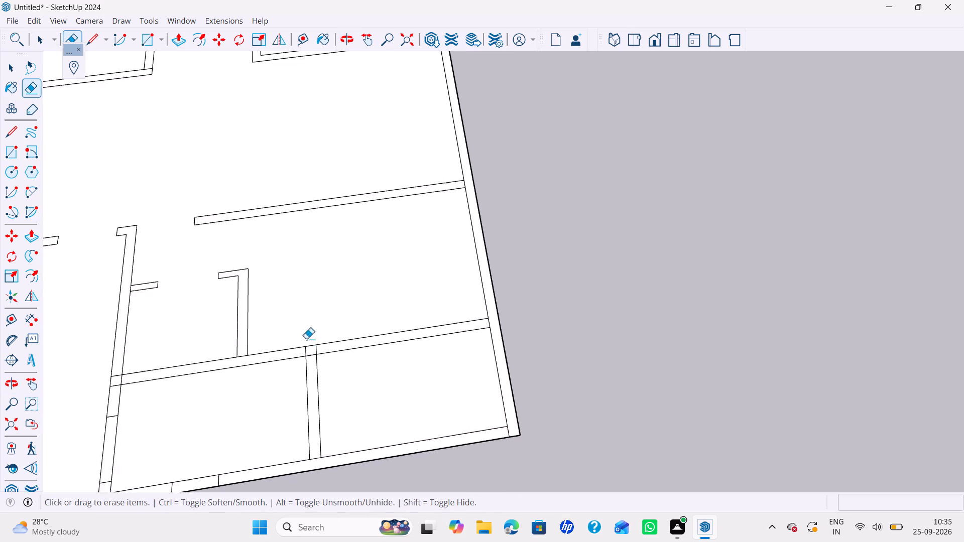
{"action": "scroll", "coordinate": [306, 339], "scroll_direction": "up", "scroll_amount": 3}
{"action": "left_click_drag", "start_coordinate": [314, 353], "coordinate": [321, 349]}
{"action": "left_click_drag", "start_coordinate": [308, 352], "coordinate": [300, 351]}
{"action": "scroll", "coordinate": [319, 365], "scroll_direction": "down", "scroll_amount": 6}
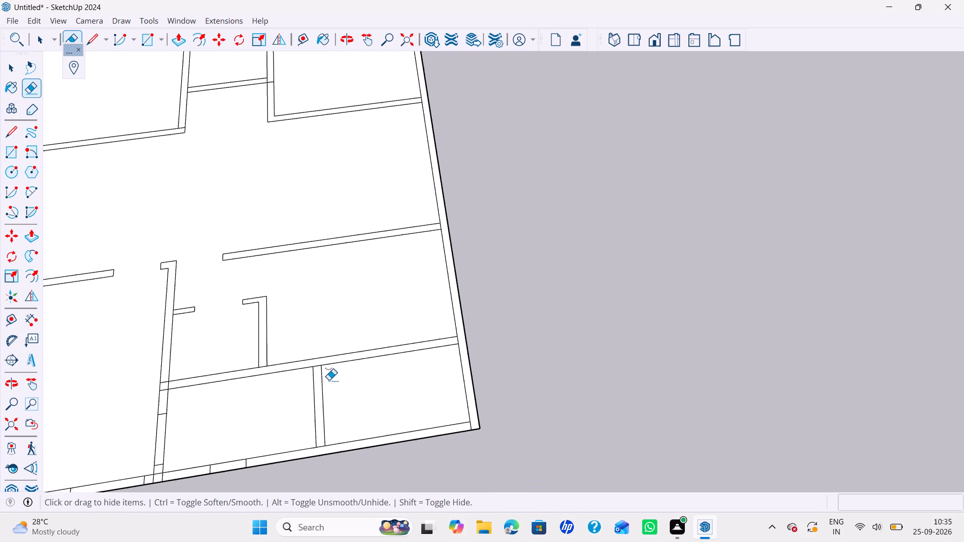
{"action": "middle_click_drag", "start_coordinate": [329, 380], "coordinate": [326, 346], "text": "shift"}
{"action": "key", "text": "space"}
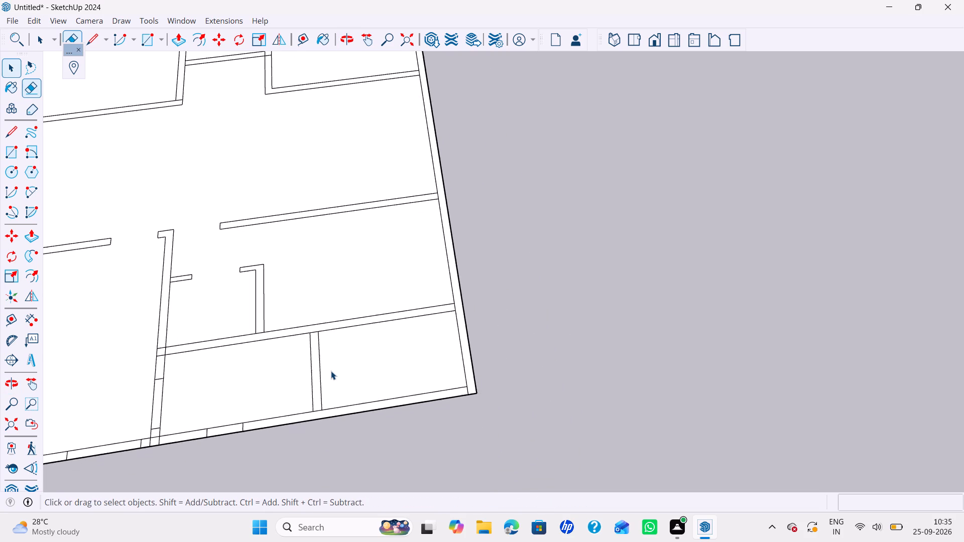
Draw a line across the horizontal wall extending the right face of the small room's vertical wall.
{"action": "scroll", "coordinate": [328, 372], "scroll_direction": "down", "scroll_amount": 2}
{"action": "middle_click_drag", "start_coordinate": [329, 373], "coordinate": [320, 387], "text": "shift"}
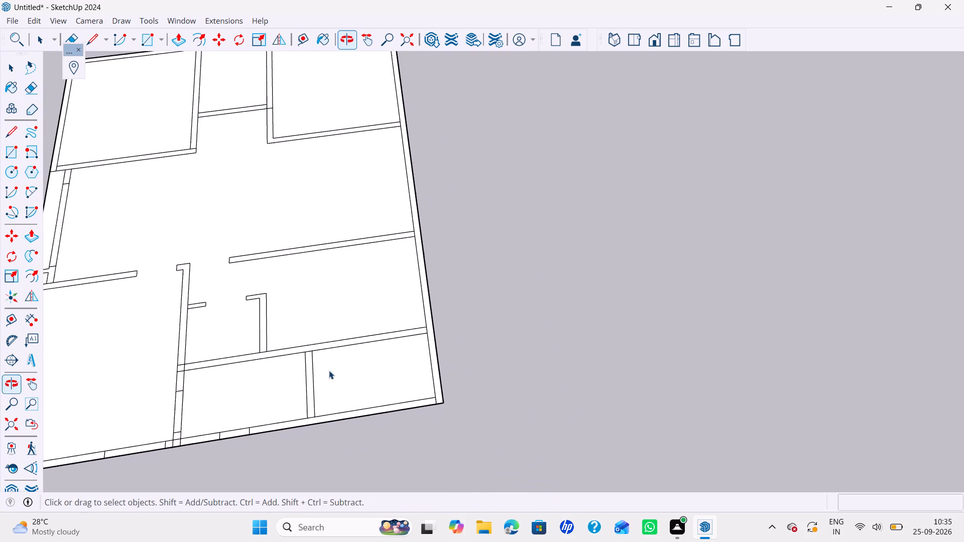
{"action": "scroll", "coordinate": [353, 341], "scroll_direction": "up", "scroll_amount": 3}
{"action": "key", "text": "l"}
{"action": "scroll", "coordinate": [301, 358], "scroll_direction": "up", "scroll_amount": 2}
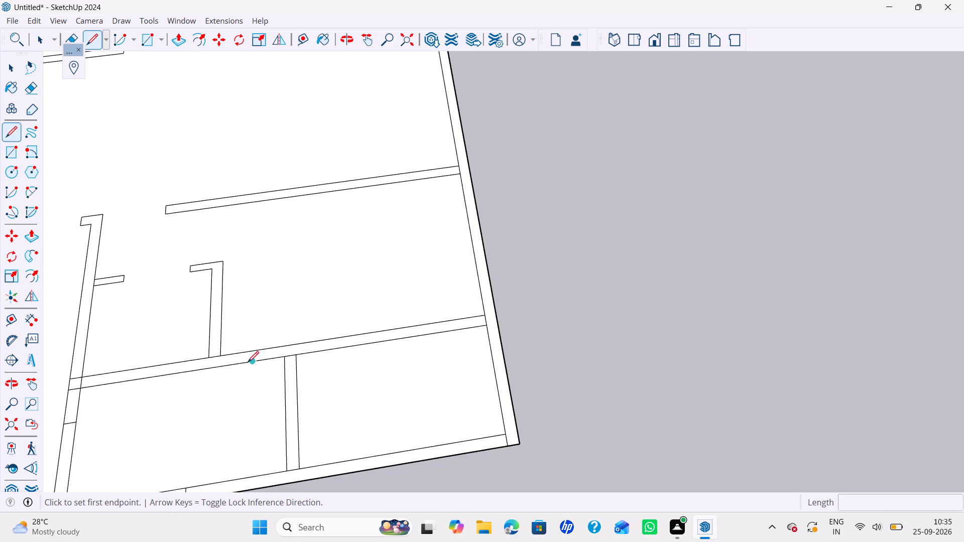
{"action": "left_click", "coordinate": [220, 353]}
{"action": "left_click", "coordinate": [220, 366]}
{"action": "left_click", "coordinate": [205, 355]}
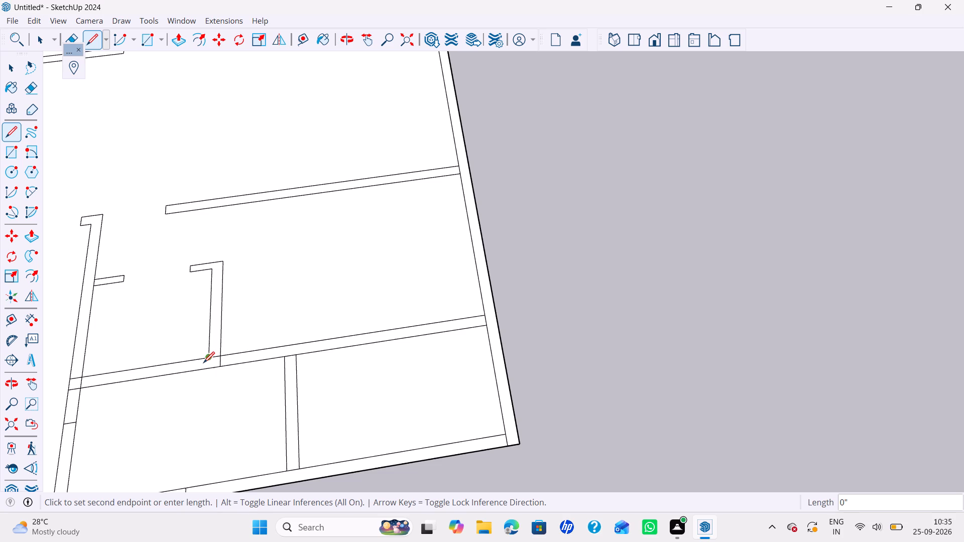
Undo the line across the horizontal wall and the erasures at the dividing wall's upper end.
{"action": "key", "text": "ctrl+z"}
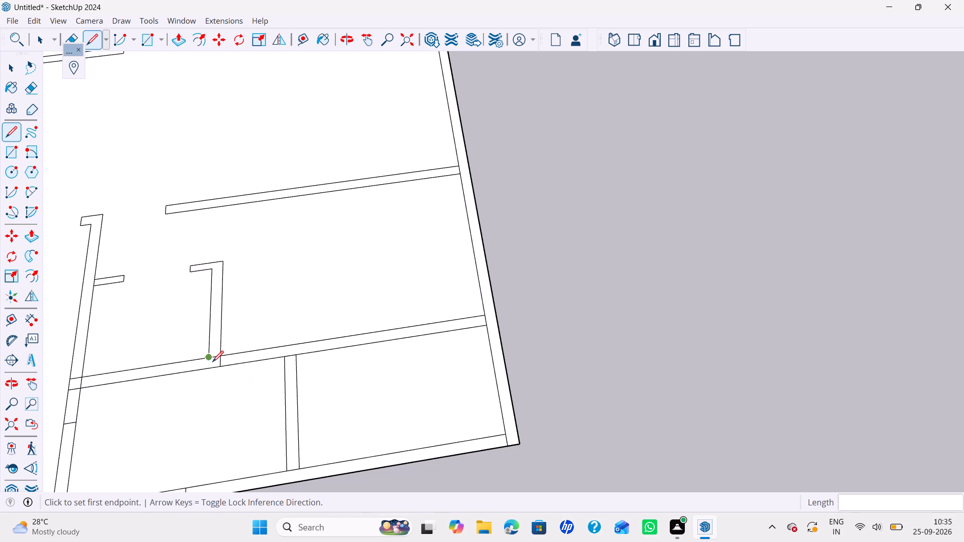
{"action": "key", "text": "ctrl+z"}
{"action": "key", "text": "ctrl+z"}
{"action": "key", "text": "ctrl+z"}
Erase the short line closing the dividing wall's upper end along the horizontal wall's lower face.
{"action": "key", "text": "space"}
{"action": "key", "text": "e"}
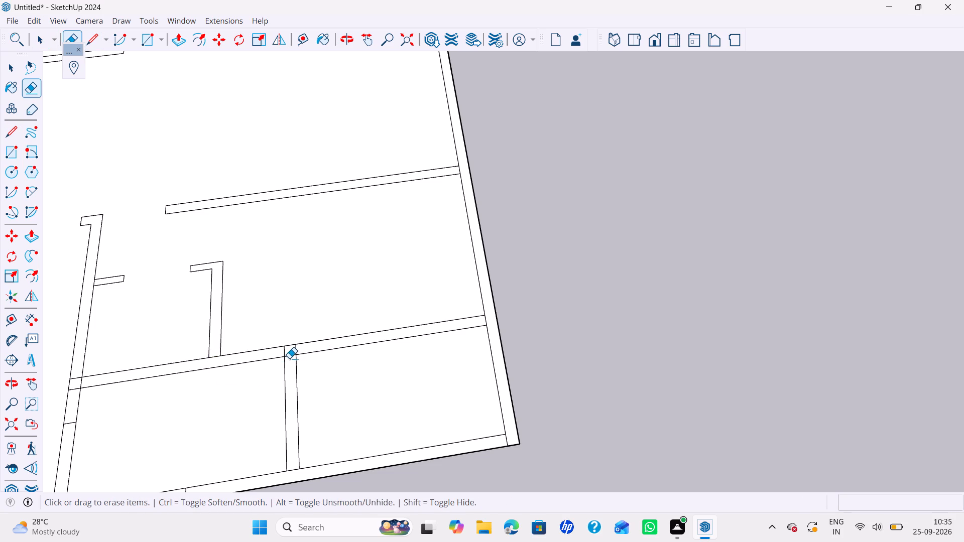
{"action": "left_click", "coordinate": [289, 357]}
Copy the short line at the dividing wall's upper right corner to the midpoint of the horizontal wall's right-hand section.
{"action": "scroll", "coordinate": [317, 365], "scroll_direction": "down", "scroll_amount": 3}
{"action": "middle_click_drag", "start_coordinate": [320, 371], "coordinate": [303, 380], "text": "shift"}
{"action": "key", "text": "space"}
{"action": "scroll", "coordinate": [303, 372], "scroll_direction": "up", "scroll_amount": 2}
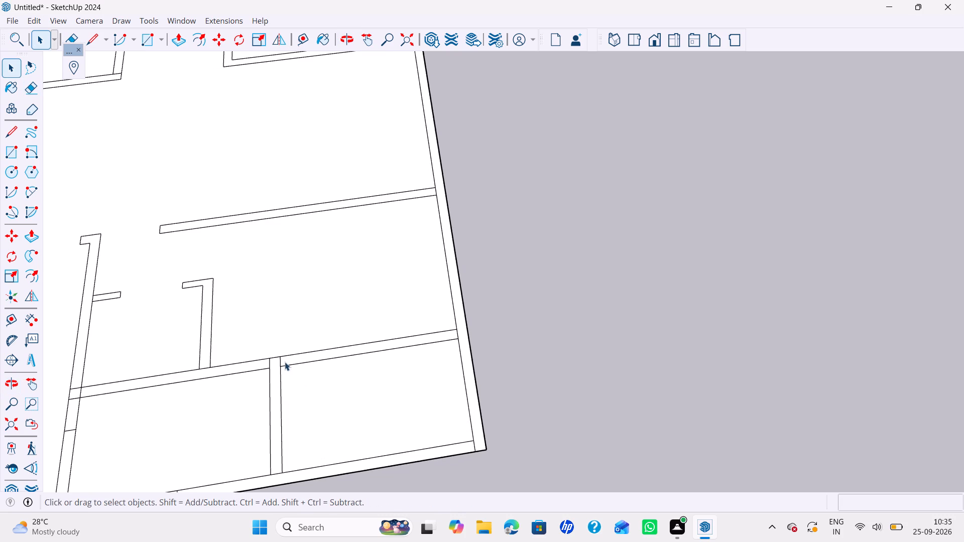
{"action": "left_click", "coordinate": [281, 359]}
{"action": "key", "text": "m"}
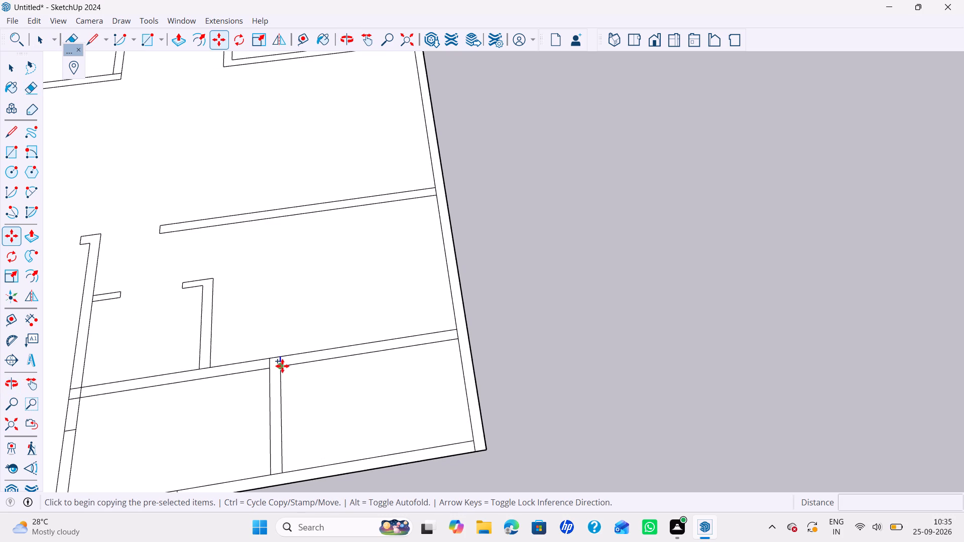
{"action": "left_click", "coordinate": [282, 366]}
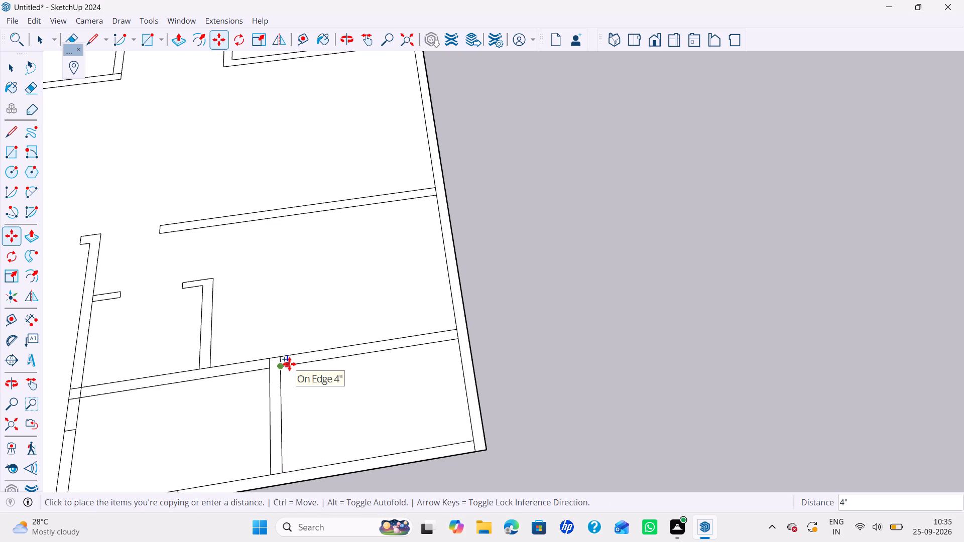
{"action": "left_click", "coordinate": [374, 351]}
Move the copied line 2' back along the horizontal wall toward the dividing wall.
{"action": "left_click", "coordinate": [369, 351]}
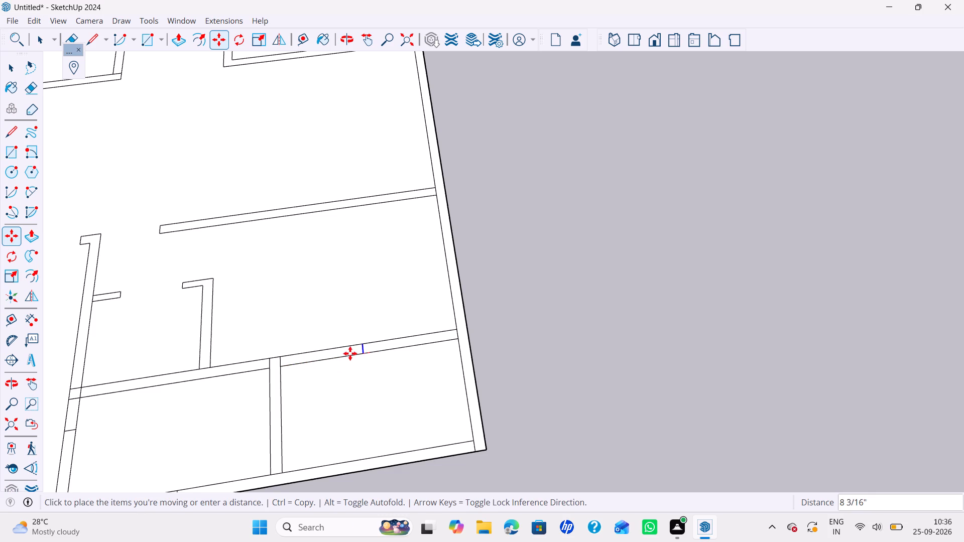
{"action": "type", "text": "2'"}
{"action": "key", "text": "Return"}
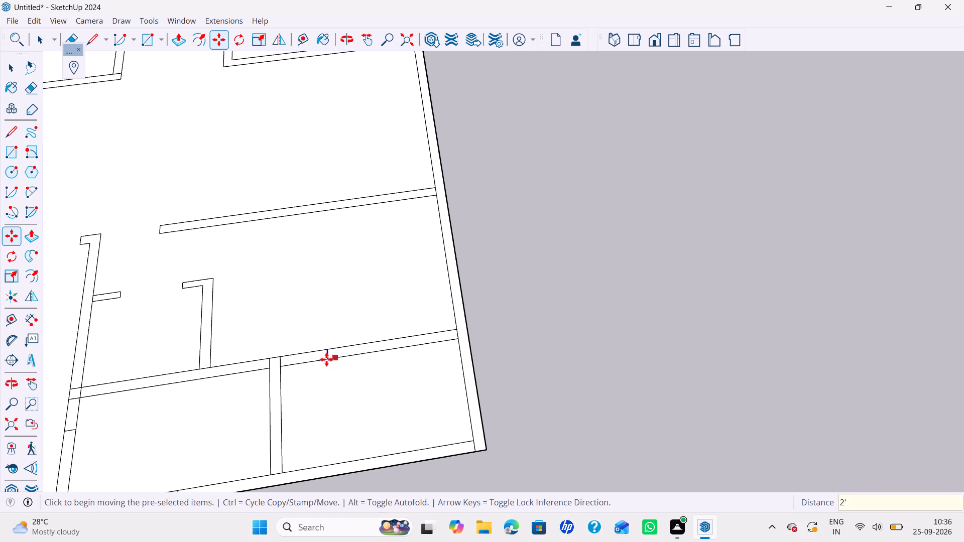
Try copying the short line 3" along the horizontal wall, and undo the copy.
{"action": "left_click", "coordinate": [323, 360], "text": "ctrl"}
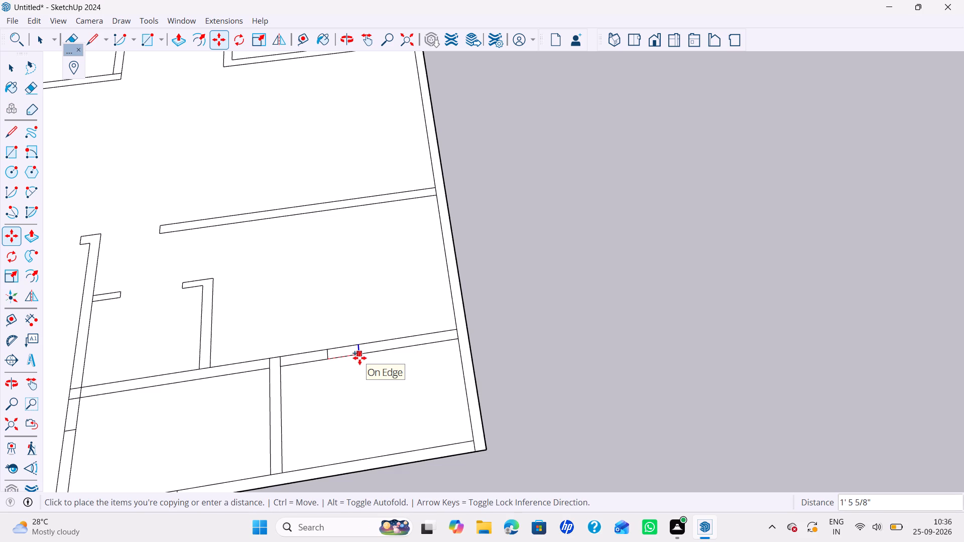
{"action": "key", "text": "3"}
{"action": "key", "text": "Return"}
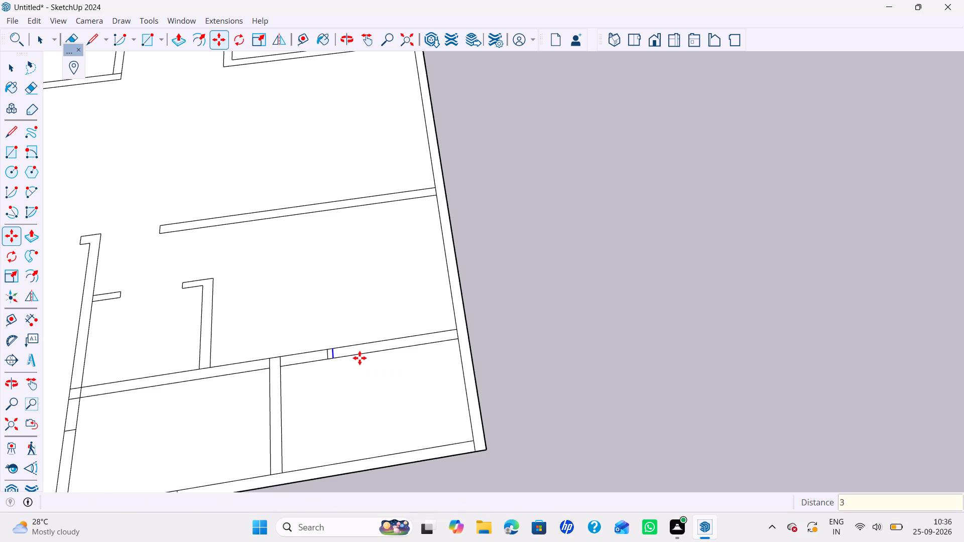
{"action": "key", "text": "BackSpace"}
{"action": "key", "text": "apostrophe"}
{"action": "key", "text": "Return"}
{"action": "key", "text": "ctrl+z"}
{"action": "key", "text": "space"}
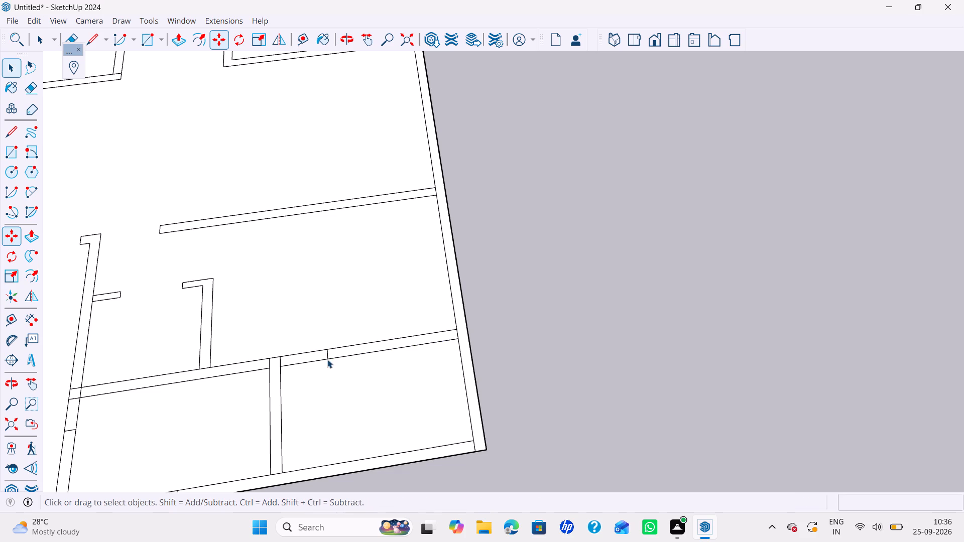
Copy the short line 3' along the horizontal wall toward the right outer wall to mark the opening's other side.
{"action": "left_click", "coordinate": [328, 357]}
{"action": "key", "text": "m"}
{"action": "left_click", "coordinate": [325, 360]}
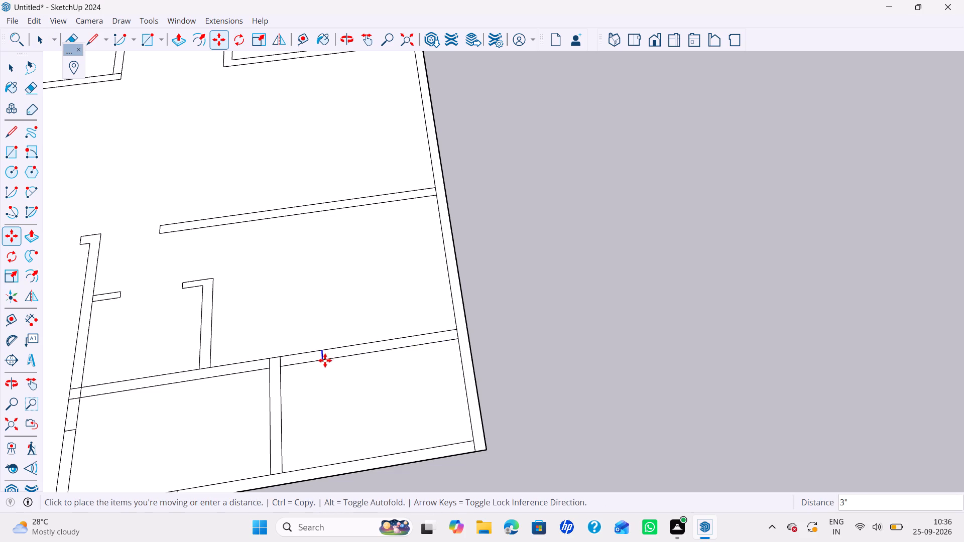
{"action": "type", "text": "3'"}
{"action": "key", "text": "Return"}
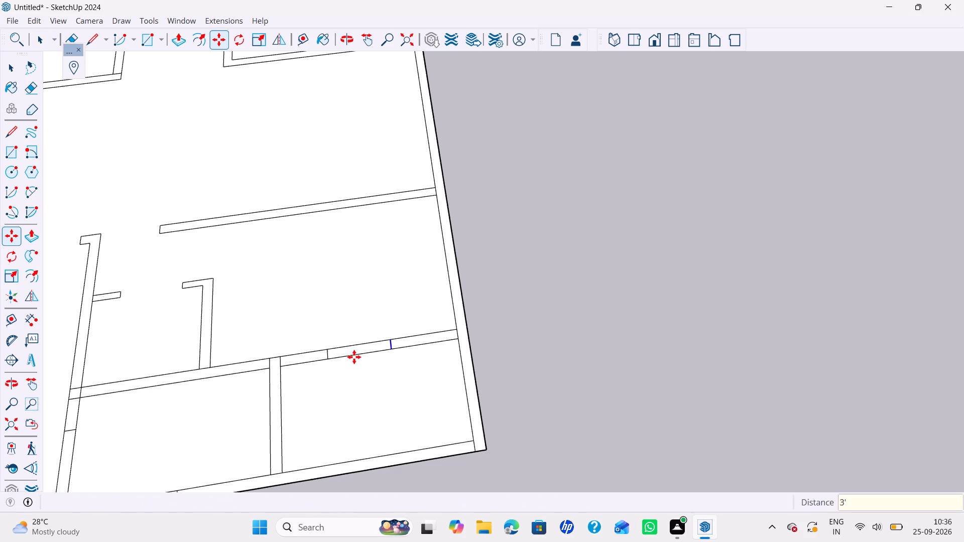
Move both opening lines together 6" along the horizontal wall toward the right outer wall.
{"action": "key", "text": "space"}
{"action": "left_click", "coordinate": [327, 354], "text": "ctrl"}
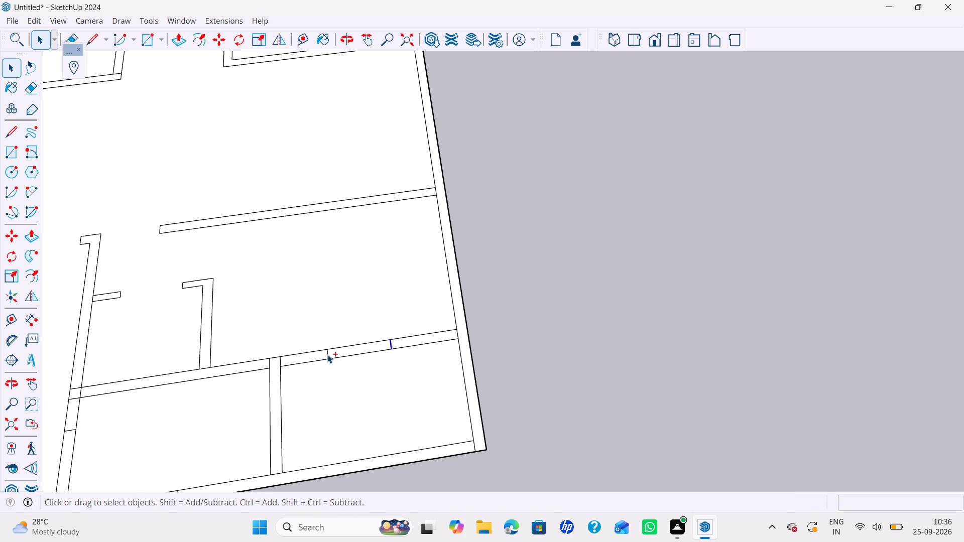
{"action": "key", "text": "m"}
{"action": "left_click", "coordinate": [330, 361]}
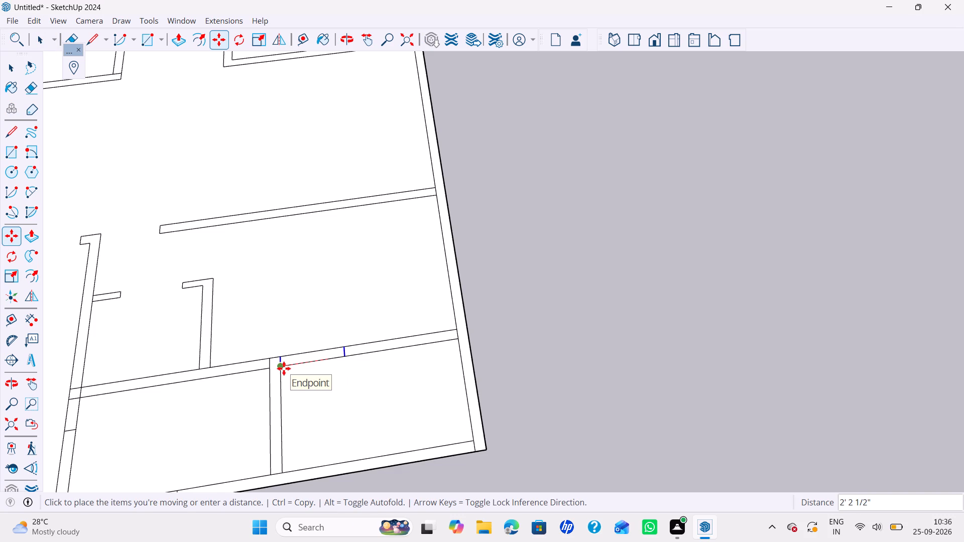
{"action": "key", "text": "Escape"}
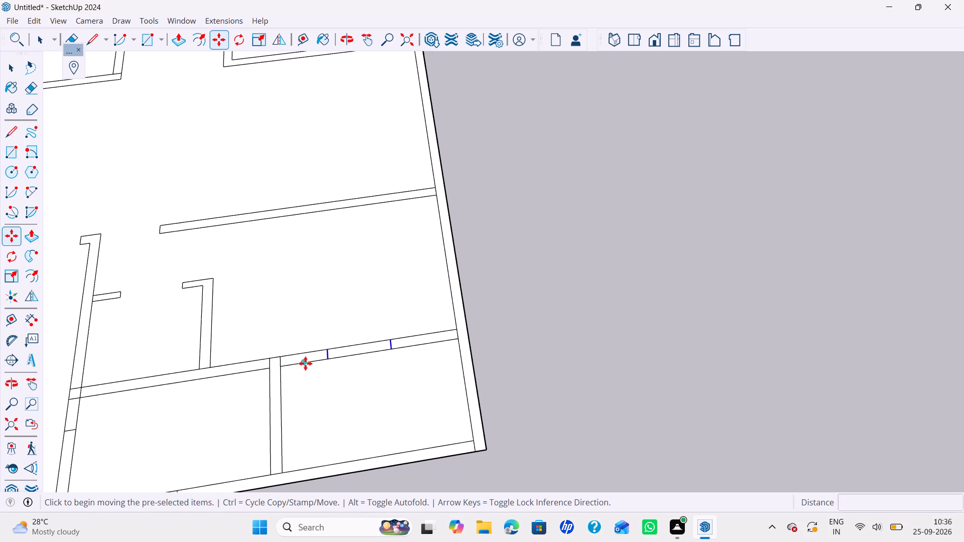
{"action": "scroll", "coordinate": [323, 364], "scroll_direction": "up", "scroll_amount": 2}
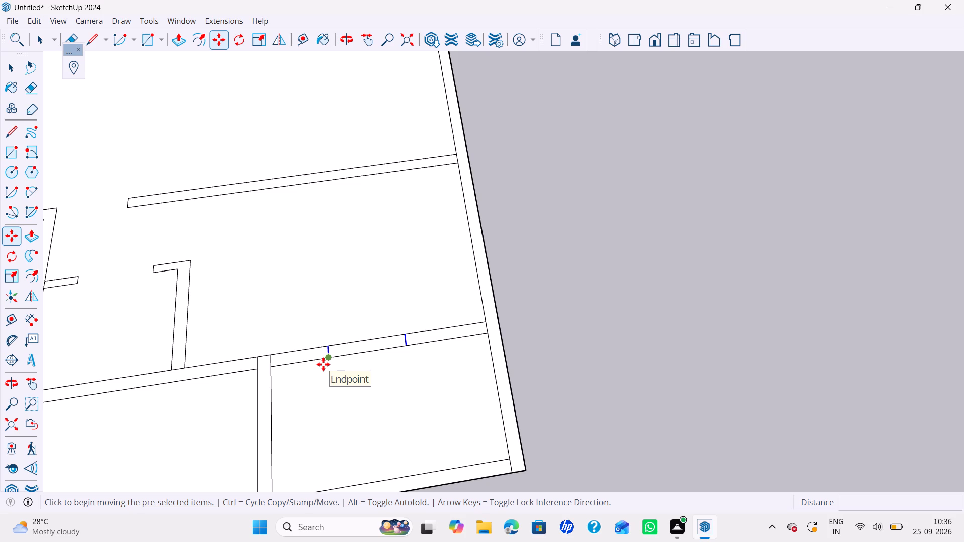
{"action": "left_click", "coordinate": [323, 364]}
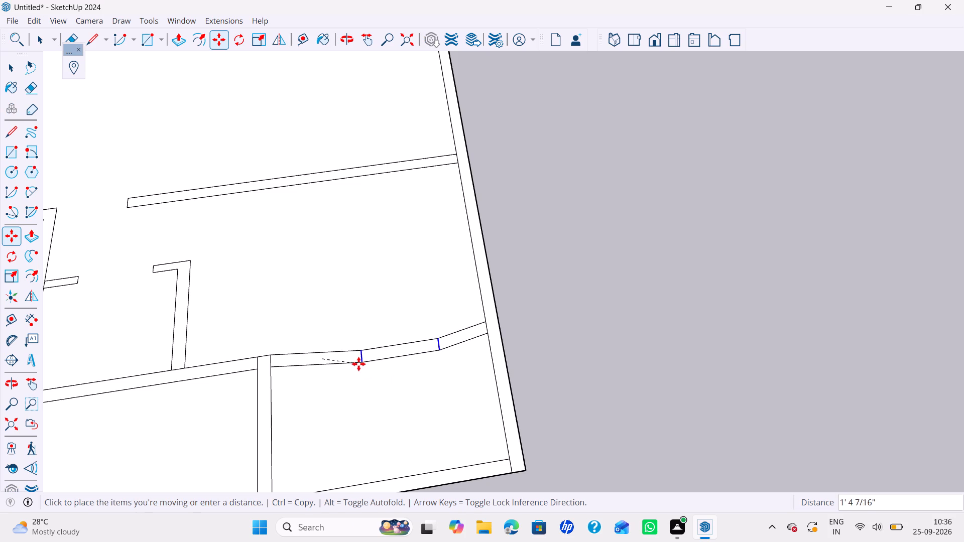
{"action": "key", "text": "Escape"}
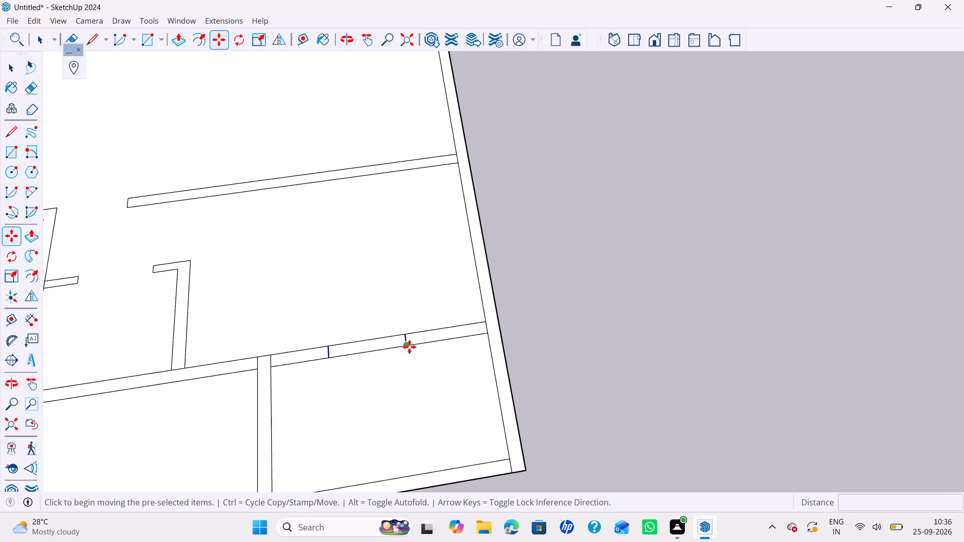
{"action": "left_click", "coordinate": [409, 347]}
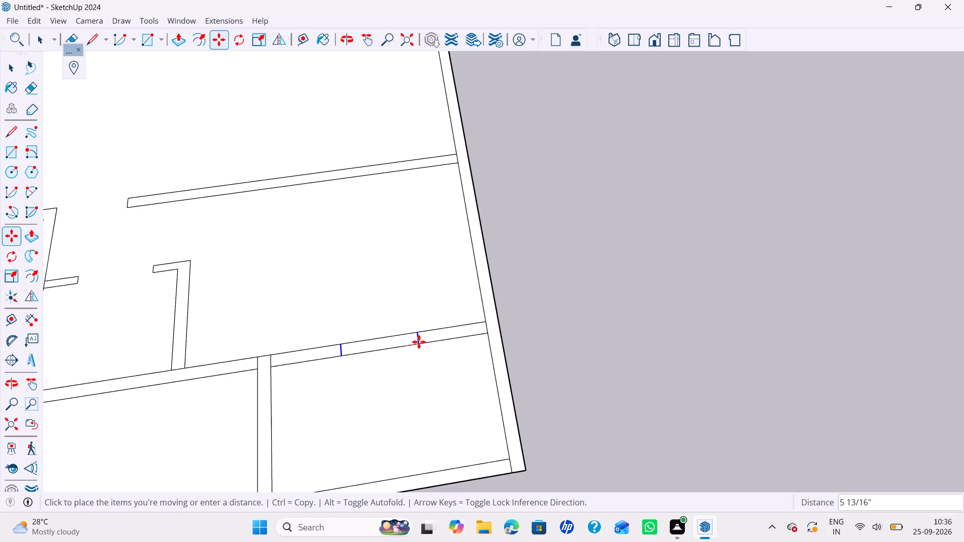
{"action": "key", "text": "6"}
{"action": "key", "text": "shift+quotedbl"}
{"action": "key", "text": "Return"}
{"action": "key", "text": "space"}
Erase both horizontal wall faces between the two opening lines to cut the door opening.
{"action": "scroll", "coordinate": [406, 350], "scroll_direction": "down", "scroll_amount": 3}
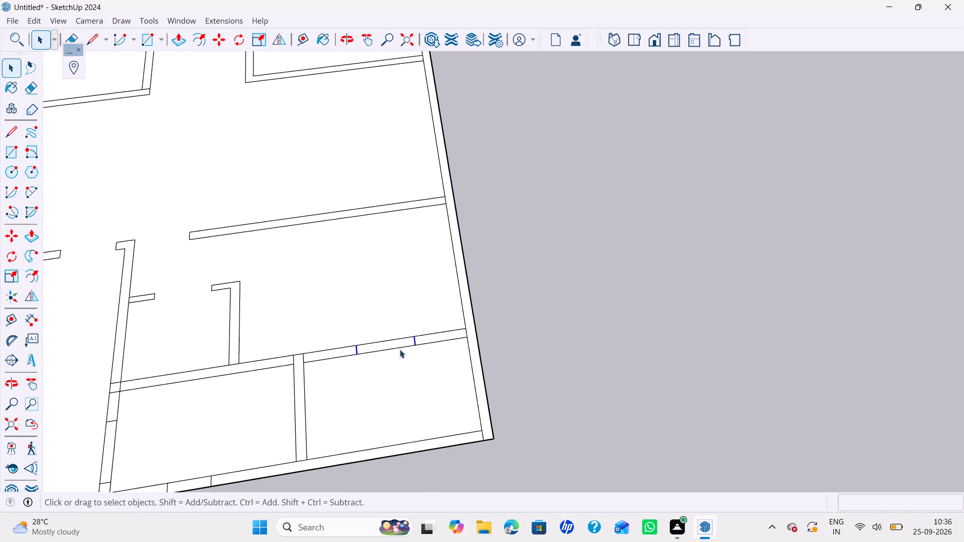
{"action": "middle_click_drag", "start_coordinate": [399, 350], "coordinate": [395, 364], "text": "shift"}
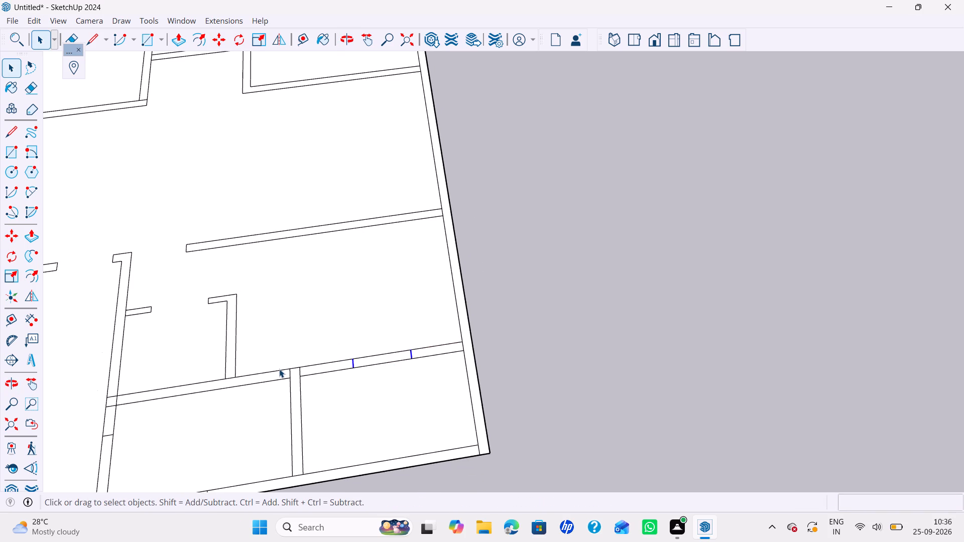
{"action": "scroll", "coordinate": [275, 366], "scroll_direction": "down", "scroll_amount": 1}
{"action": "middle_click_drag", "start_coordinate": [275, 366], "coordinate": [308, 368], "text": "shift"}
{"action": "scroll", "coordinate": [308, 368], "scroll_direction": "down", "scroll_amount": 4}
{"action": "middle_click_drag", "start_coordinate": [308, 368], "coordinate": [325, 345], "text": "shift"}
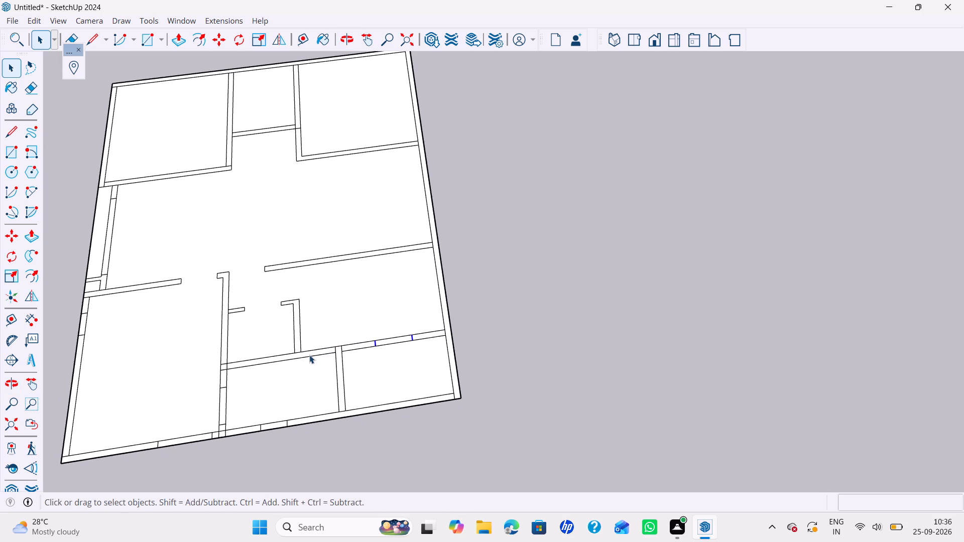
{"action": "key", "text": "e"}
{"action": "left_click_drag", "start_coordinate": [384, 332], "coordinate": [392, 359]}
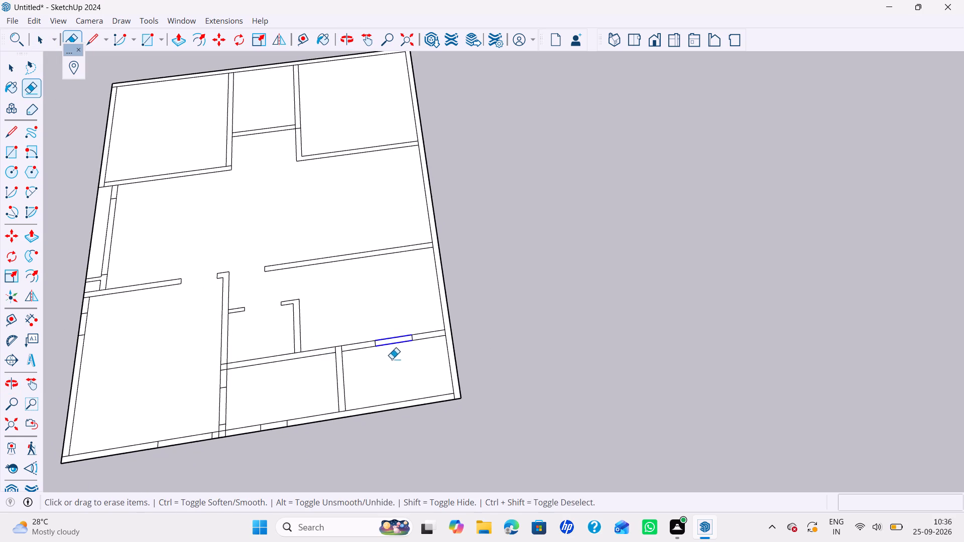
{"action": "left_click_drag", "start_coordinate": [392, 359], "coordinate": [392, 359]}
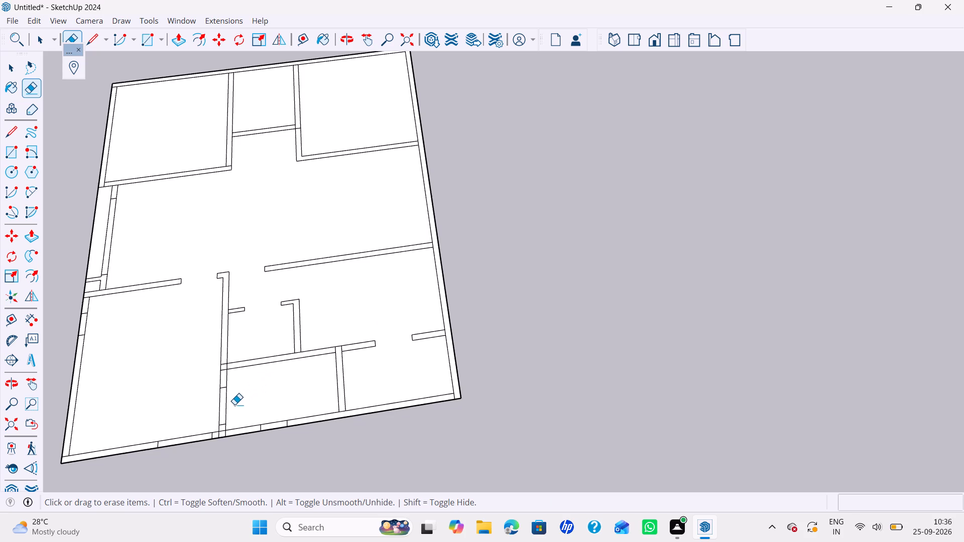
Erase both faces of the lower vertical wall between its two marks to open the doorway near the bottom outer wall.
{"action": "left_click", "coordinate": [234, 404]}
{"action": "left_click_drag", "start_coordinate": [230, 400], "coordinate": [215, 402]}
{"action": "scroll", "coordinate": [230, 441], "scroll_direction": "up", "scroll_amount": 8}
{"action": "left_click", "coordinate": [225, 429]}
{"action": "scroll", "coordinate": [237, 418], "scroll_direction": "down", "scroll_amount": 6}
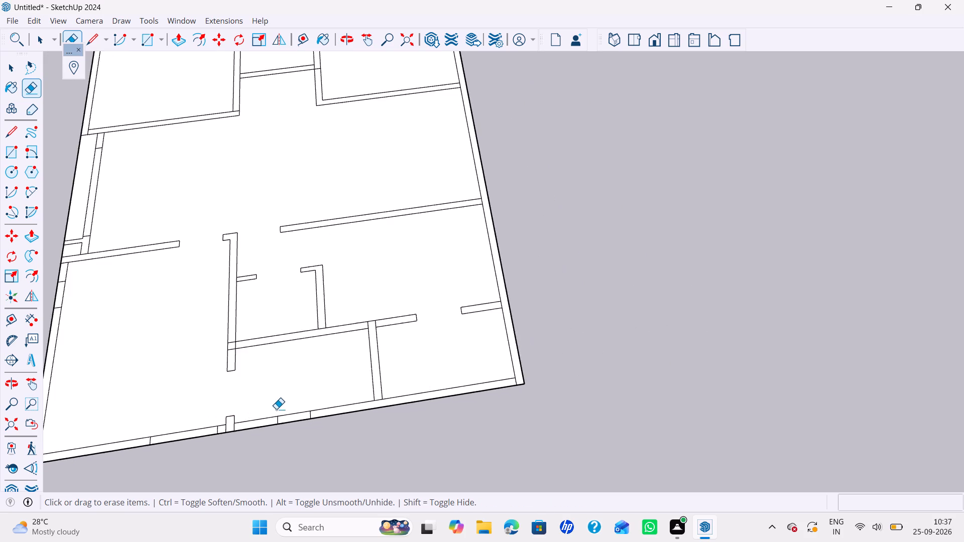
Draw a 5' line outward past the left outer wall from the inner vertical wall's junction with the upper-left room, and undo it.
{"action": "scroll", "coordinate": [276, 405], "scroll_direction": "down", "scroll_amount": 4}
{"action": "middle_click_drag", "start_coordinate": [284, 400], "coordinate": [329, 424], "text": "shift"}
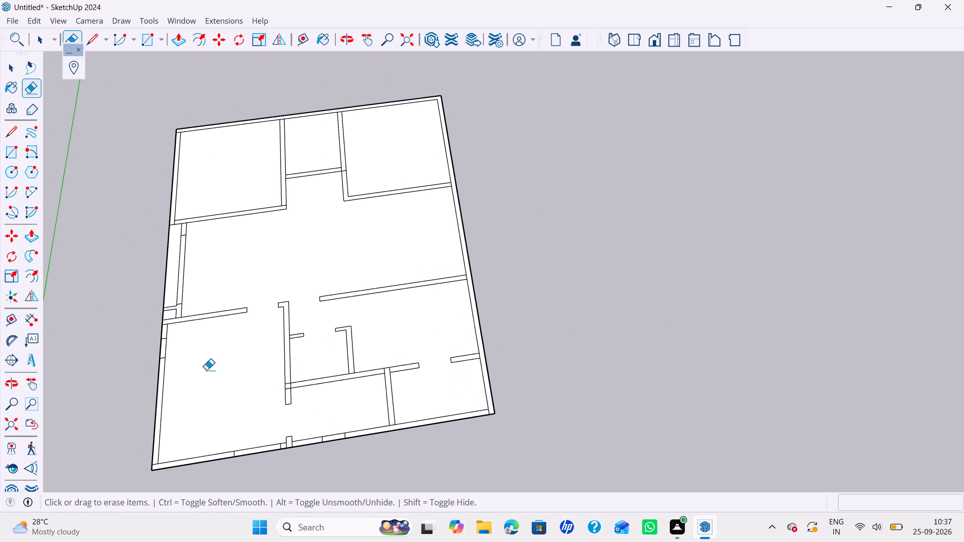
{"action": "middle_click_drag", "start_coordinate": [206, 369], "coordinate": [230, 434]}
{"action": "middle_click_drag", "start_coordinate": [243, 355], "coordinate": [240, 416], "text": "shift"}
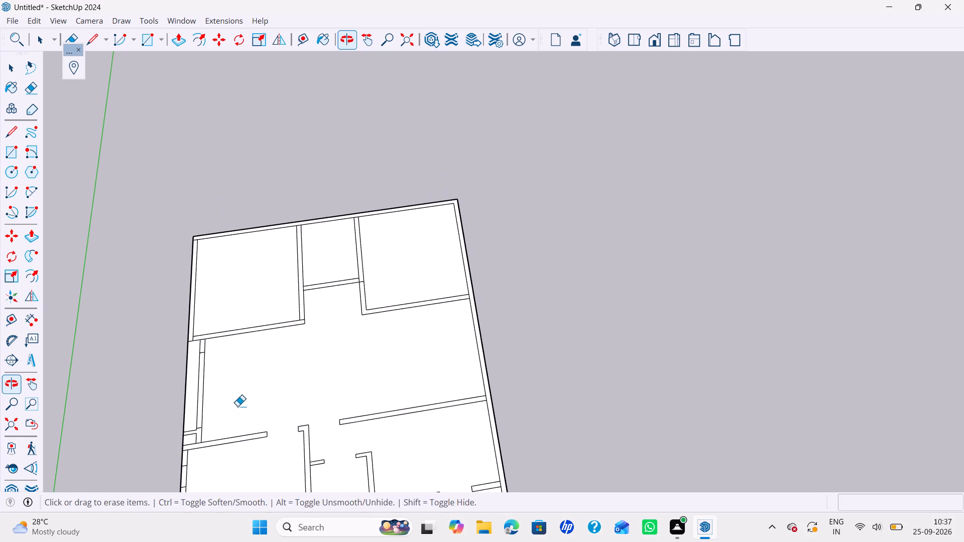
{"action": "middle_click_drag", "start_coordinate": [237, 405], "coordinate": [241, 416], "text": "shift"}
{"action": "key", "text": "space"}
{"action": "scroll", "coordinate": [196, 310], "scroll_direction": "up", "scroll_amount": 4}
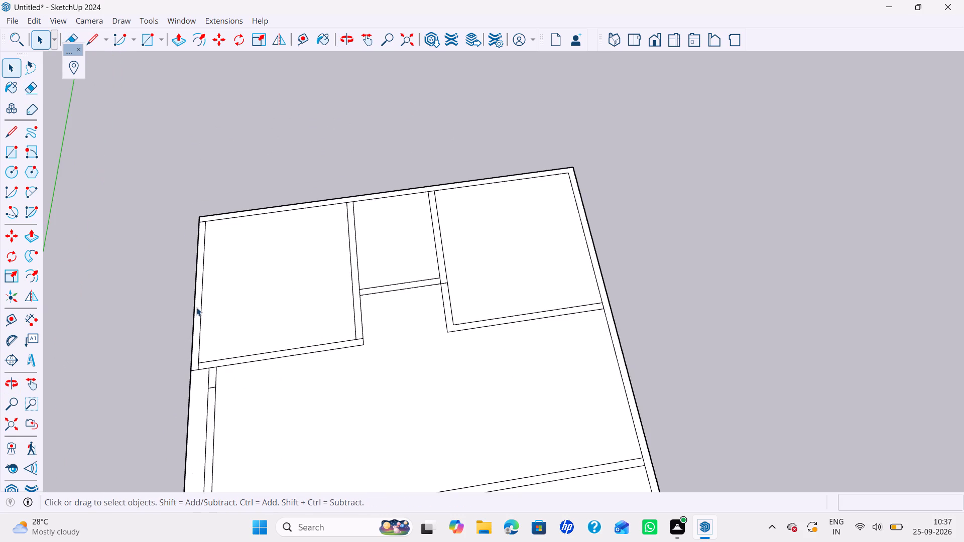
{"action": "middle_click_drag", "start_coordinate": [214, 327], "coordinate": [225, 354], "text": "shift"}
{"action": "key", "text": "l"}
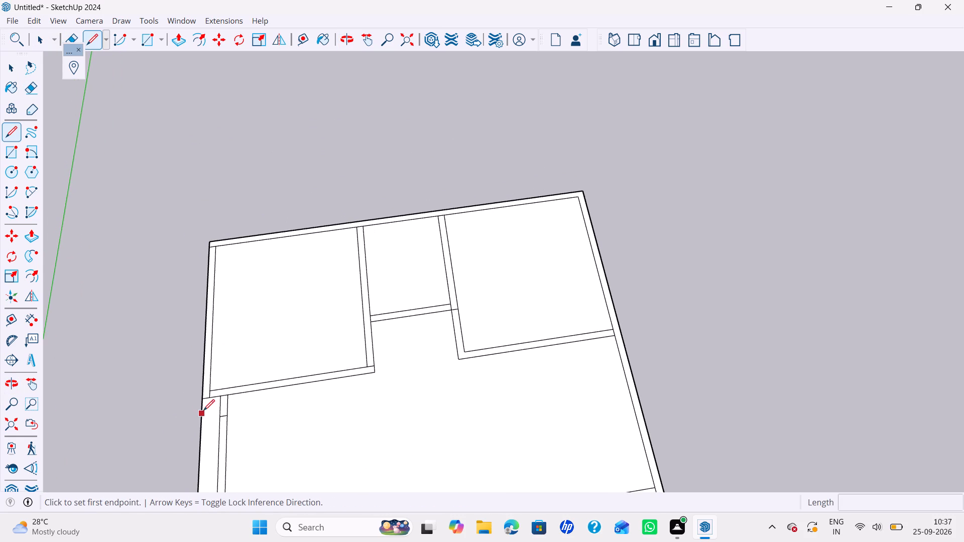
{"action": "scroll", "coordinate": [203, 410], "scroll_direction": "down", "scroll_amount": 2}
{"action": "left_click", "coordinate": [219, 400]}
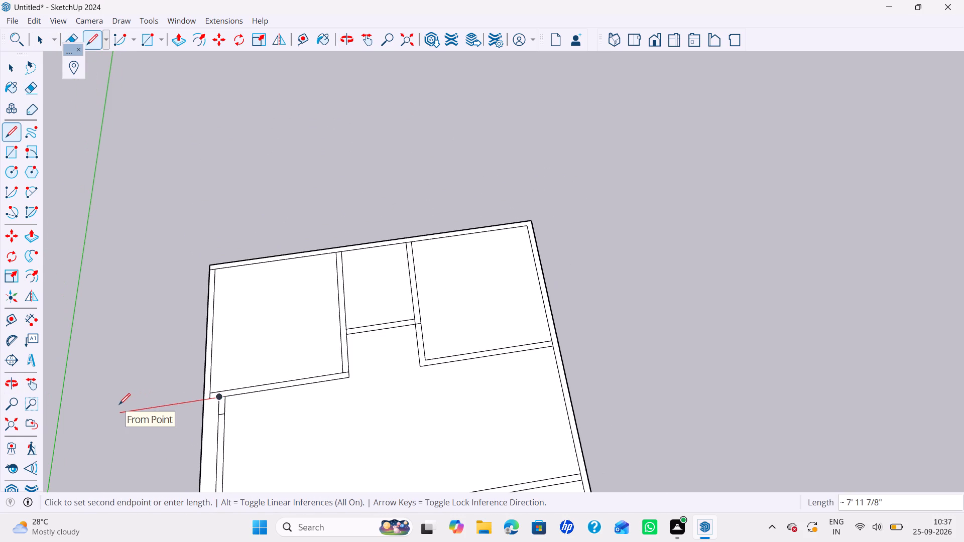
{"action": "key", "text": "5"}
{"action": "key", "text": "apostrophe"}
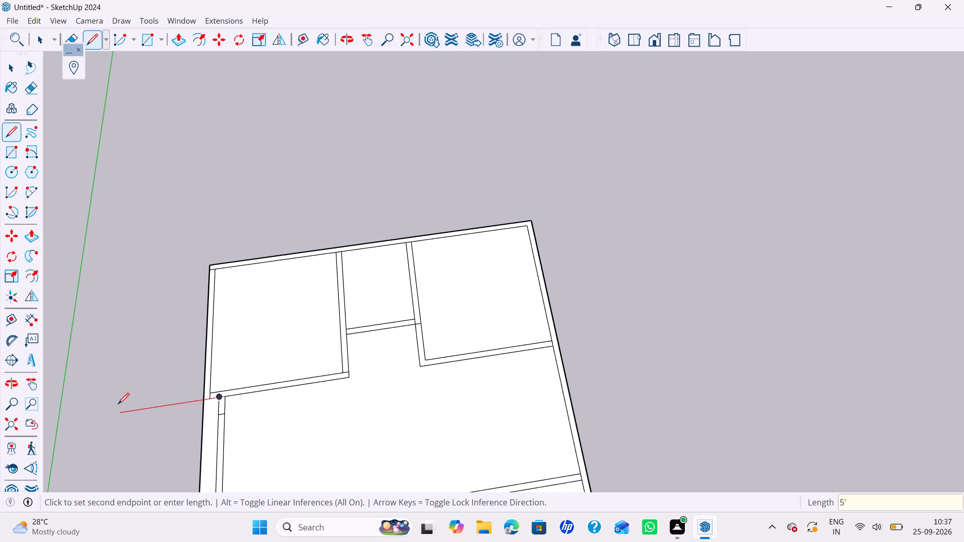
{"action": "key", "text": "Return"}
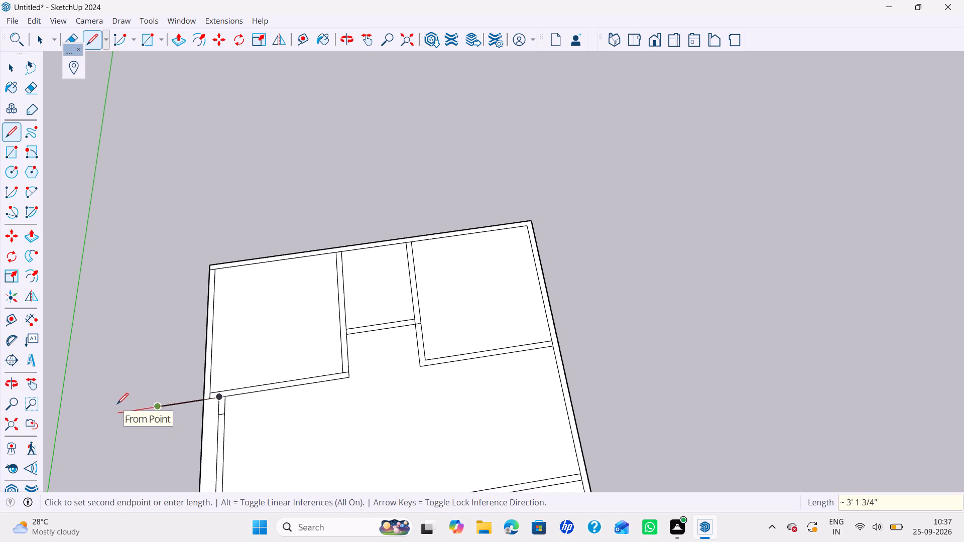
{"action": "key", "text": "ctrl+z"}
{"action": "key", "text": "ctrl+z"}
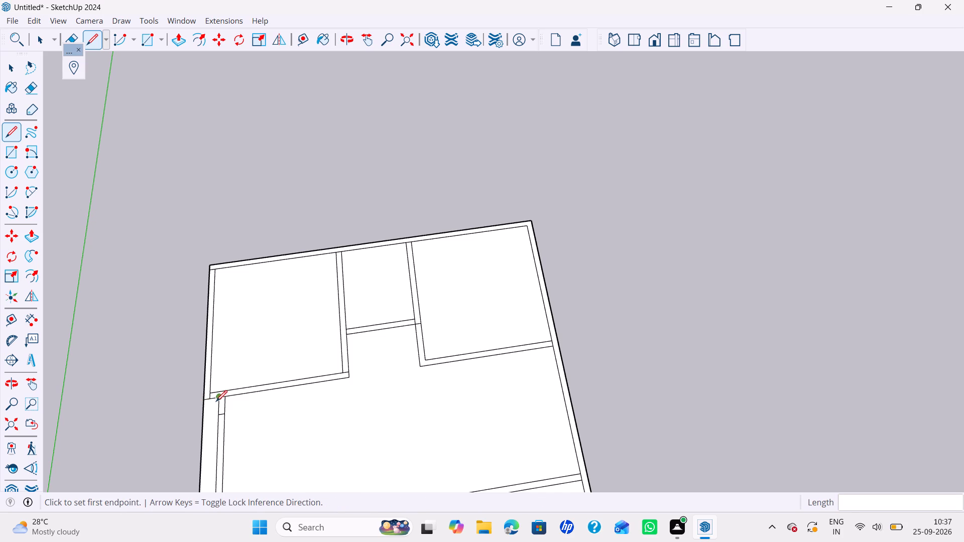
Outline a rectangular projection beyond the left outer wall from the inner vertical wall's upper junction, 5'6" outward and about 9'8" along the wall.
{"action": "left_click", "coordinate": [219, 398]}
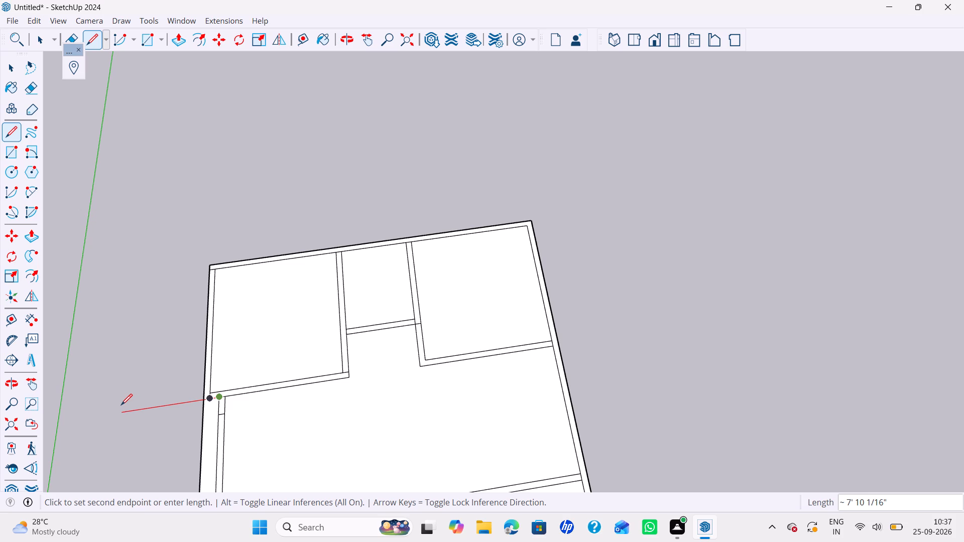
{"action": "type", "text": "5'6\""}
{"action": "key", "text": "Return"}
{"action": "scroll", "coordinate": [147, 371], "scroll_direction": "down", "scroll_amount": 4}
{"action": "middle_click_drag", "start_coordinate": [147, 371], "coordinate": [151, 341], "text": "shift"}
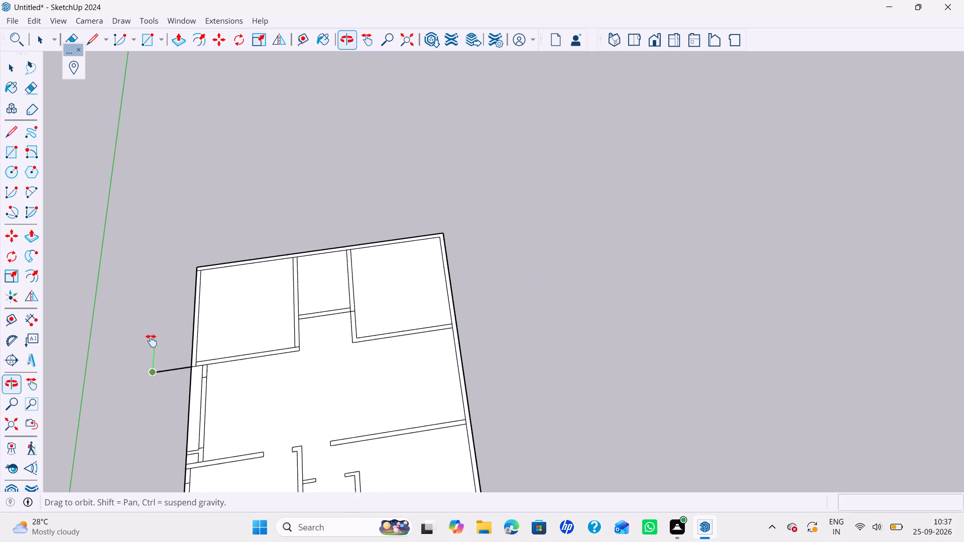
{"action": "middle_click_drag", "start_coordinate": [151, 341], "coordinate": [156, 336], "text": "shift"}
{"action": "key", "text": "Left"}
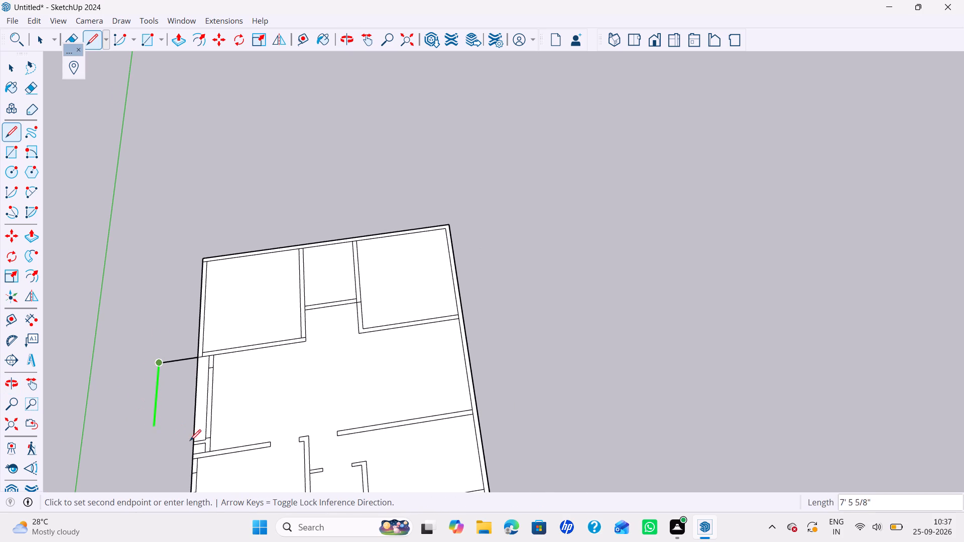
{"action": "scroll", "coordinate": [208, 439], "scroll_direction": "up", "scroll_amount": 2}
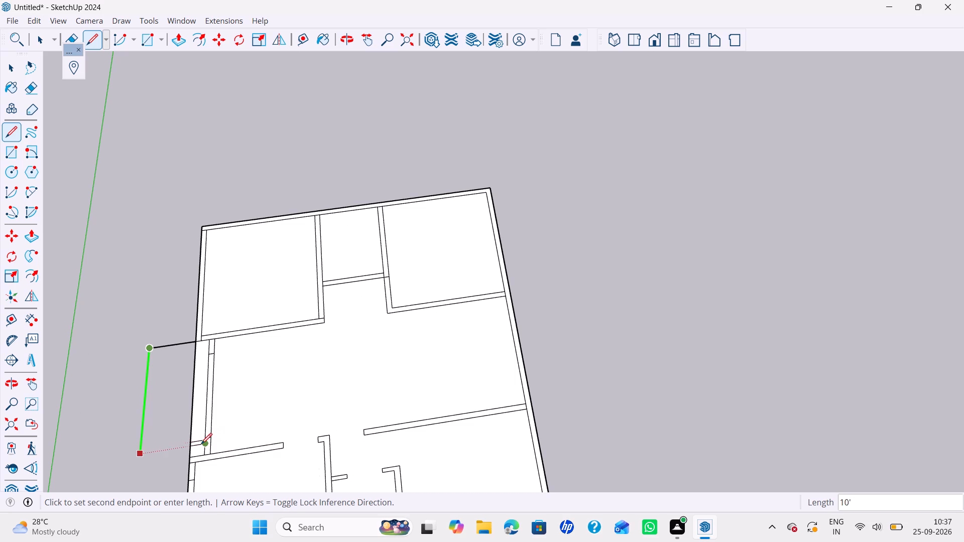
{"action": "scroll", "coordinate": [201, 445], "scroll_direction": "up", "scroll_amount": 3}
{"action": "left_click", "coordinate": [205, 440]}
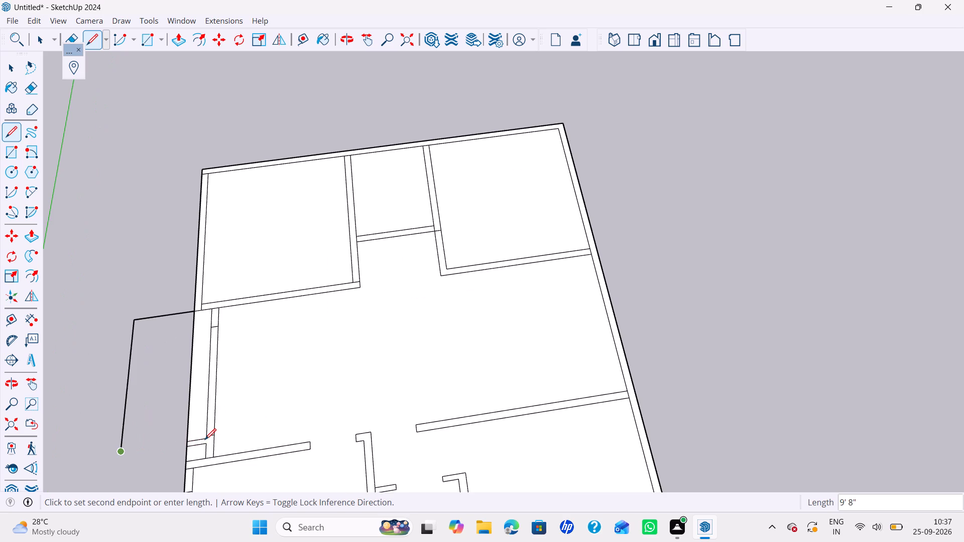
{"action": "left_click", "coordinate": [207, 441]}
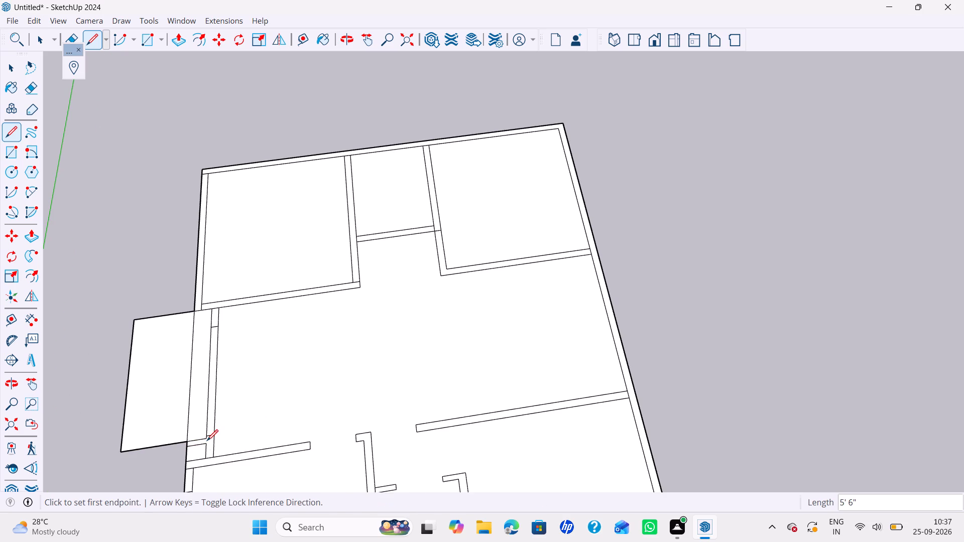
{"action": "key", "text": "space"}
Erase the outer wall line between the new projection and the inner vertical wall to merge the two areas.
{"action": "key", "text": "e"}
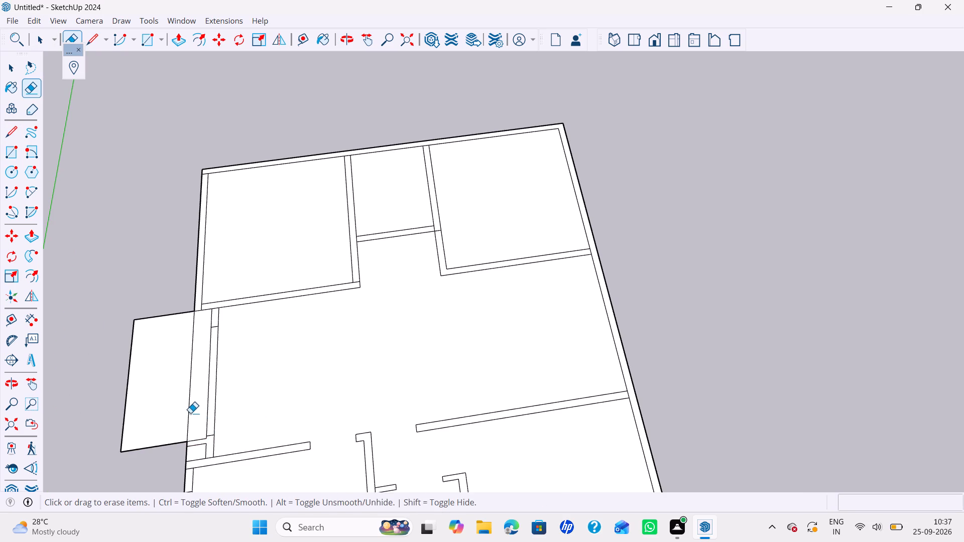
{"action": "left_click", "coordinate": [189, 412]}
{"action": "scroll", "coordinate": [221, 405], "scroll_direction": "down", "scroll_amount": 5}
{"action": "middle_click_drag", "start_coordinate": [280, 390], "coordinate": [262, 429], "text": "shift"}
{"action": "key", "text": "space"}
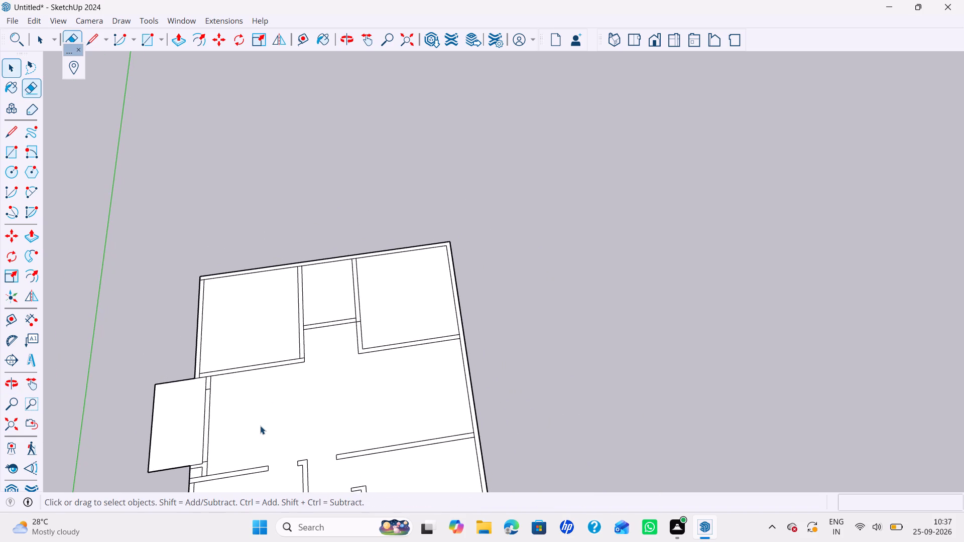
Draw a line across the left outer wall from the upper-left room's lower-left inner corner.
{"action": "scroll", "coordinate": [260, 419], "scroll_direction": "down", "scroll_amount": 3}
{"action": "middle_click_drag", "start_coordinate": [261, 417], "coordinate": [258, 432], "text": "shift"}
{"action": "scroll", "coordinate": [241, 399], "scroll_direction": "up", "scroll_amount": 1}
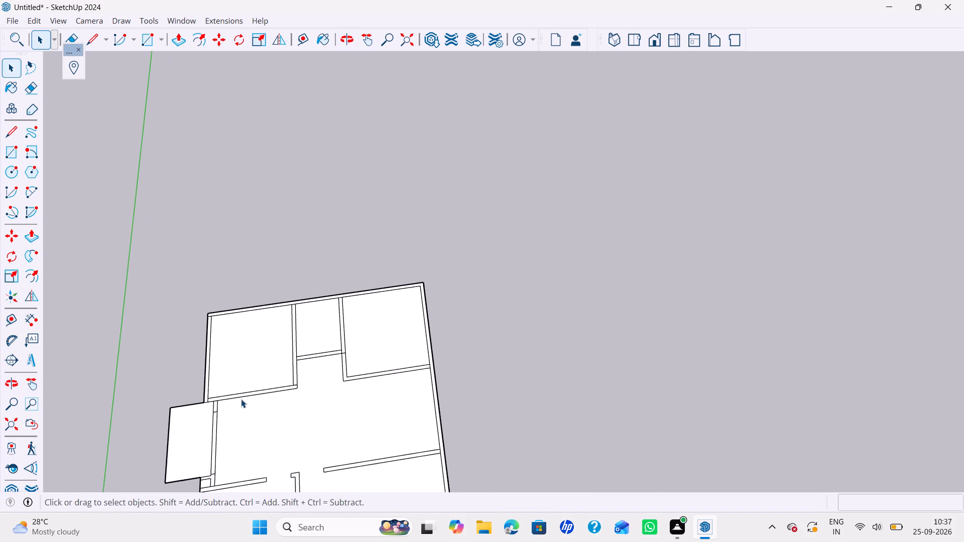
{"action": "middle_click_drag", "start_coordinate": [238, 399], "coordinate": [216, 399]}
{"action": "scroll", "coordinate": [216, 390], "scroll_direction": "up", "scroll_amount": 3}
{"action": "middle_click_drag", "start_coordinate": [228, 375], "coordinate": [231, 397], "text": "shift"}
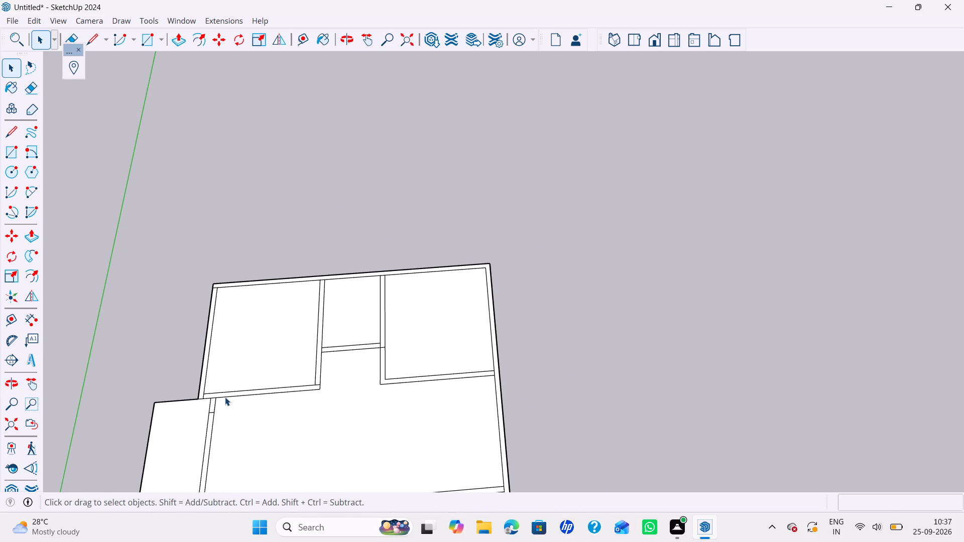
{"action": "scroll", "coordinate": [222, 396], "scroll_direction": "up", "scroll_amount": 4}
{"action": "key", "text": "l"}
{"action": "scroll", "coordinate": [210, 395], "scroll_direction": "up", "scroll_amount": 3}
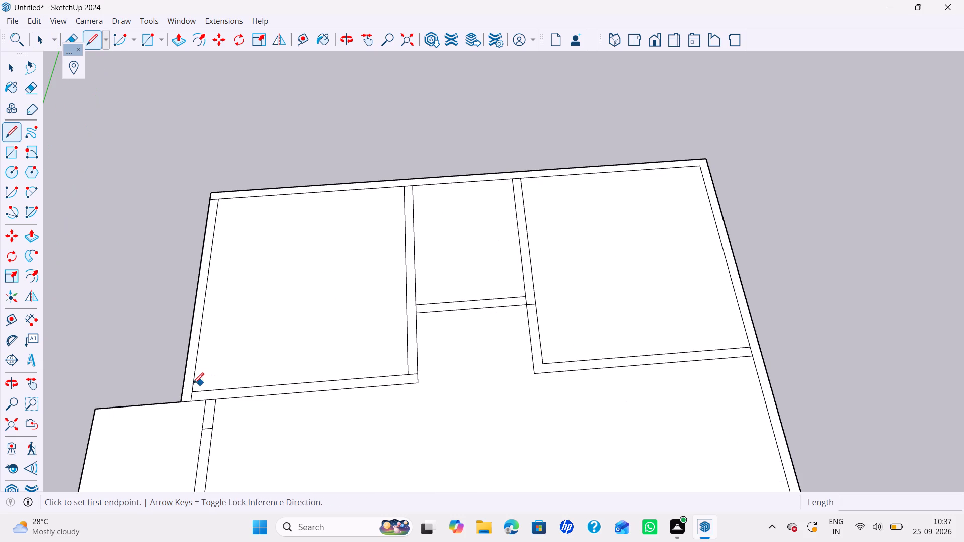
{"action": "left_click", "coordinate": [191, 388]}
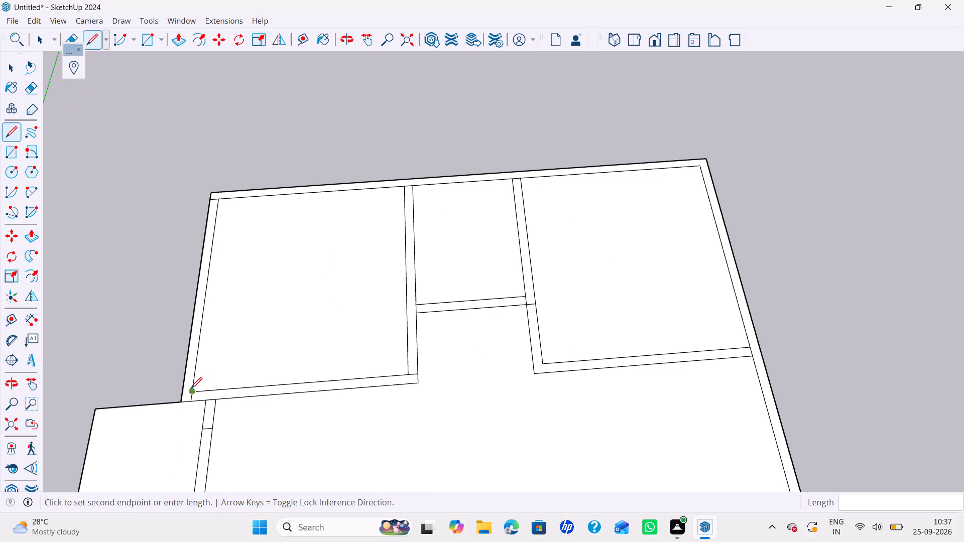
{"action": "left_click", "coordinate": [180, 389]}
{"action": "key", "text": "space"}
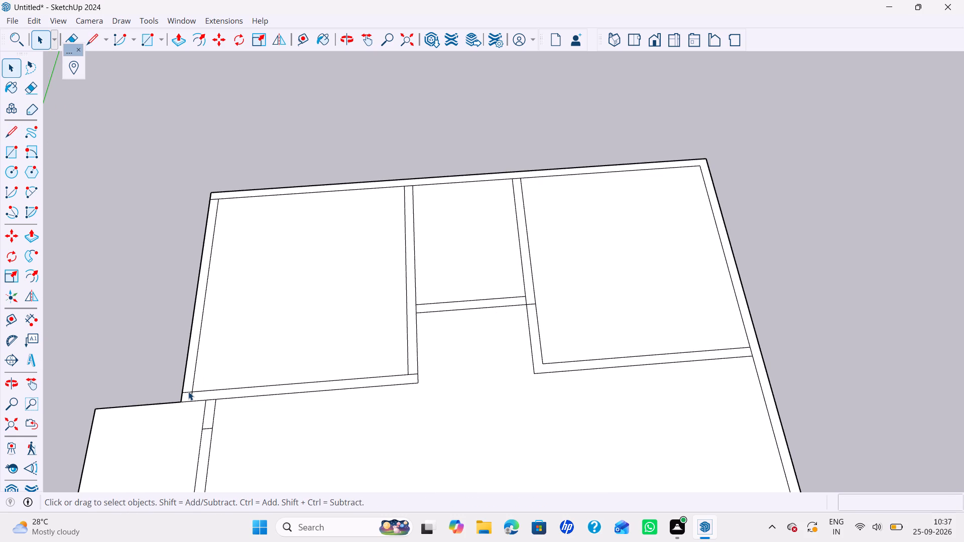
Copy the cross line 2' up the left outer wall, and copy that line another 2' to mark an opening.
{"action": "left_click", "coordinate": [188, 391]}
{"action": "key", "text": "m"}
{"action": "scroll", "coordinate": [192, 391], "scroll_direction": "up", "scroll_amount": 3}
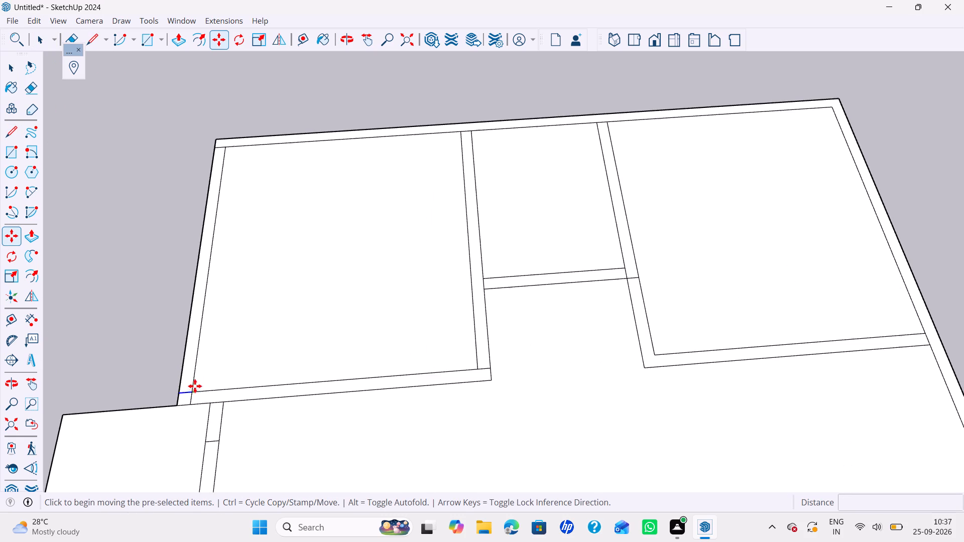
{"action": "left_click", "coordinate": [194, 390]}
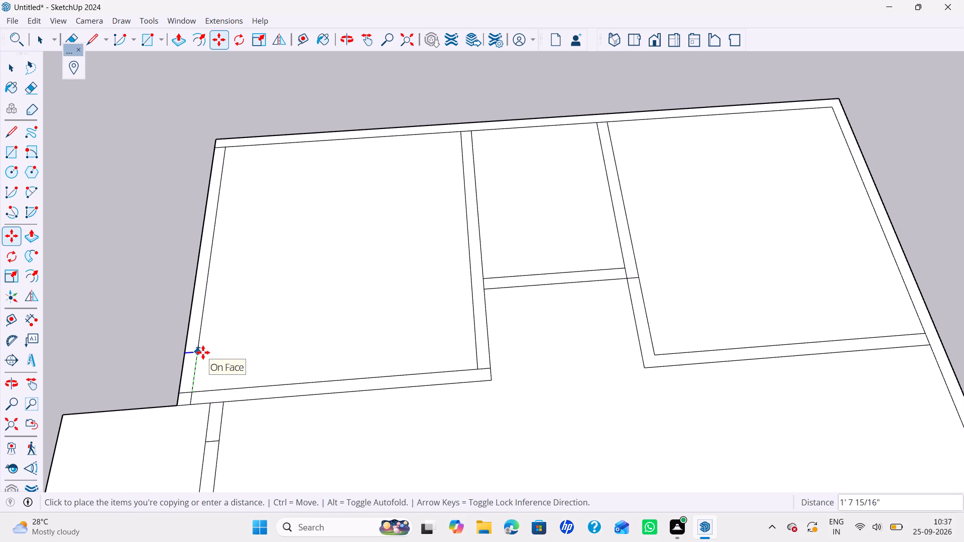
{"action": "type", "text": "2'"}
{"action": "key", "text": "Return"}
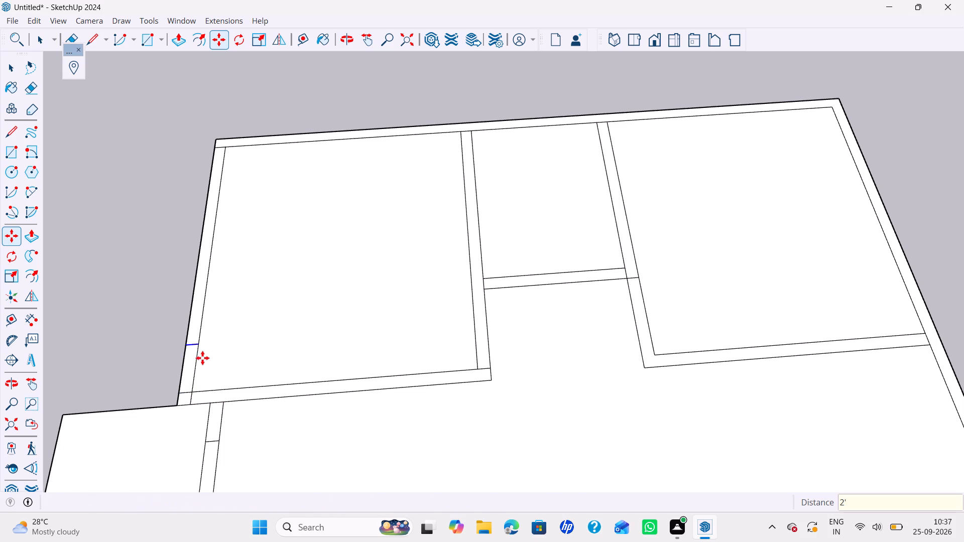
{"action": "left_click", "coordinate": [197, 345]}
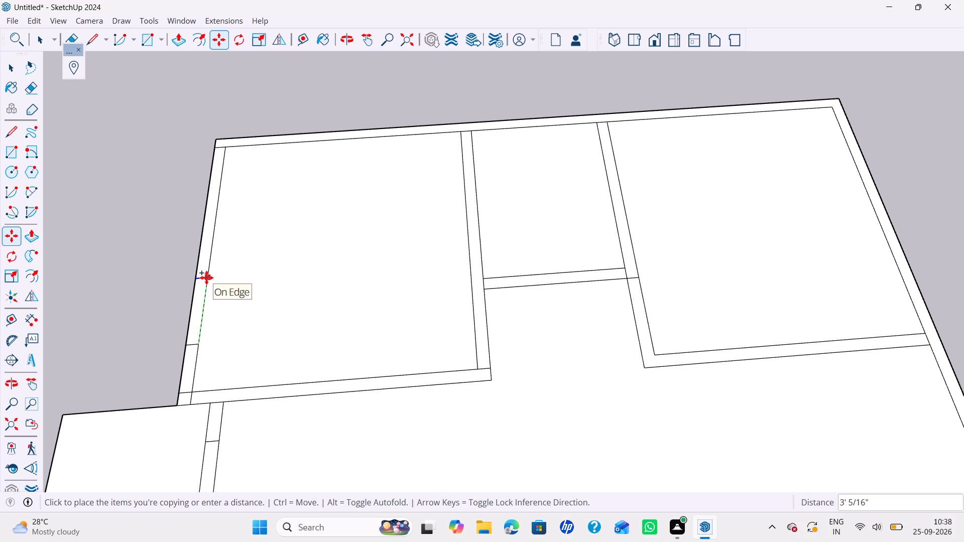
{"action": "type", "text": "2'"}
{"action": "key", "text": "Return"}
{"action": "key", "text": "space"}
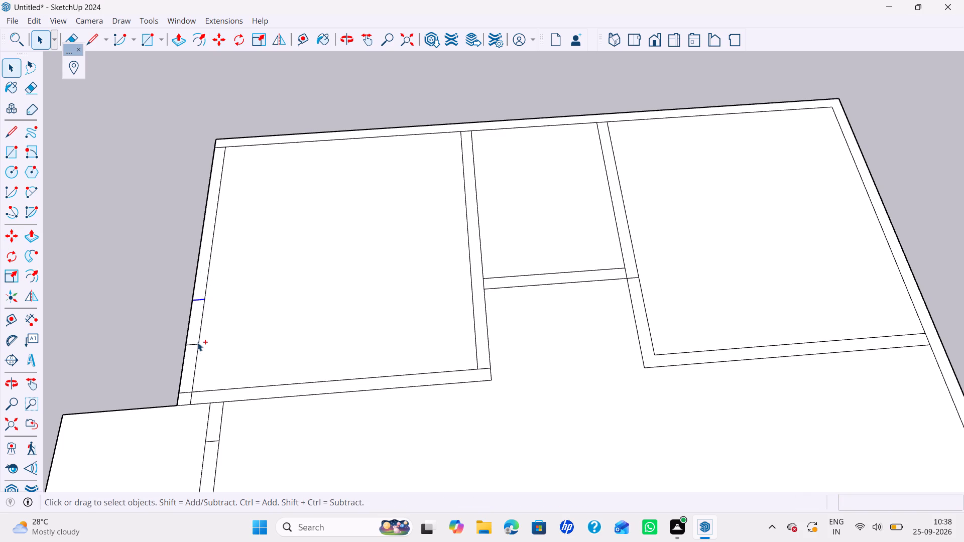
Move both opening lines together 2" along the left outer wall toward the top outer wall.
{"action": "left_click", "coordinate": [193, 345], "text": "ctrl"}
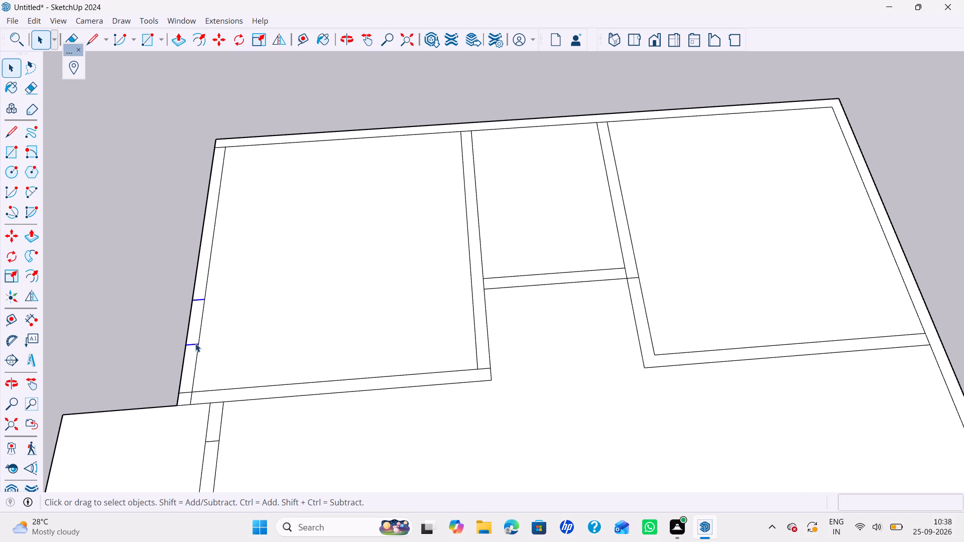
{"action": "key", "text": "m"}
{"action": "scroll", "coordinate": [198, 341], "scroll_direction": "up", "scroll_amount": 2}
{"action": "left_click", "coordinate": [196, 350]}
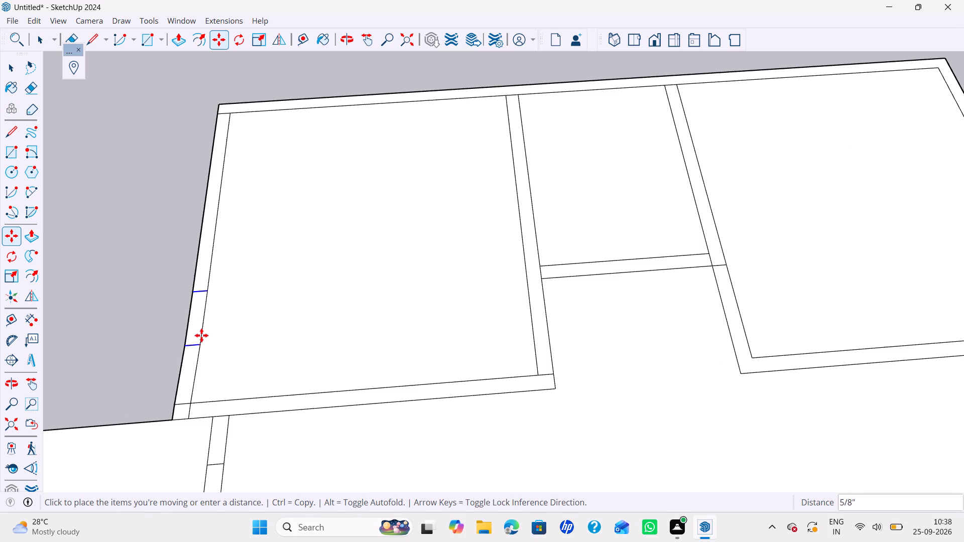
{"action": "key", "text": "2"}
{"action": "key", "text": "shift+quotedbl"}
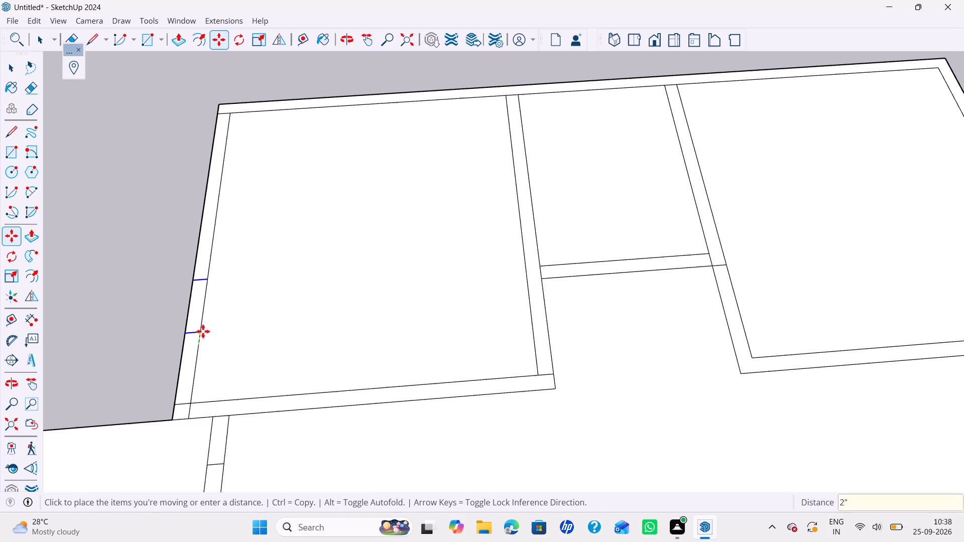
{"action": "key", "text": "Return"}
Erase the original cross line in the left outer wall at the upper-left room's lower corner.
{"action": "scroll", "coordinate": [246, 311], "scroll_direction": "down", "scroll_amount": 4}
{"action": "middle_click_drag", "start_coordinate": [254, 309], "coordinate": [249, 343]}
{"action": "scroll", "coordinate": [249, 341], "scroll_direction": "down", "scroll_amount": 3}
{"action": "middle_click_drag", "start_coordinate": [249, 339], "coordinate": [249, 359], "text": "shift"}
{"action": "key", "text": "e"}
{"action": "scroll", "coordinate": [214, 396], "scroll_direction": "up", "scroll_amount": 4}
{"action": "left_click", "coordinate": [222, 383]}
{"action": "scroll", "coordinate": [242, 347], "scroll_direction": "down", "scroll_amount": 4}
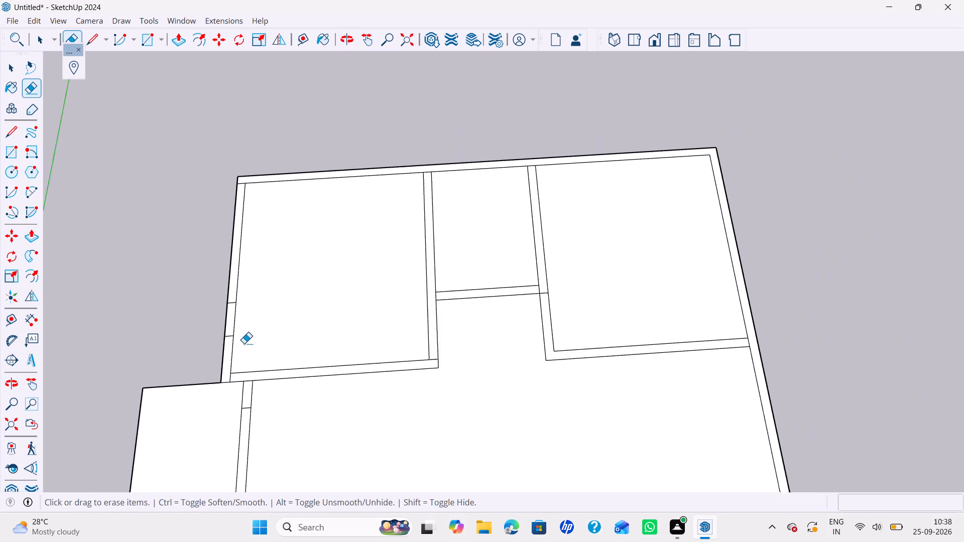
Draw a 6" line across the top outer wall from the midpoint of the upper-left room's inner top edge.
{"action": "scroll", "coordinate": [244, 343], "scroll_direction": "down", "scroll_amount": 1}
{"action": "middle_click_drag", "start_coordinate": [244, 343], "coordinate": [235, 416], "text": "shift"}
{"action": "middle_click_drag", "start_coordinate": [238, 355], "coordinate": [239, 390], "text": "shift"}
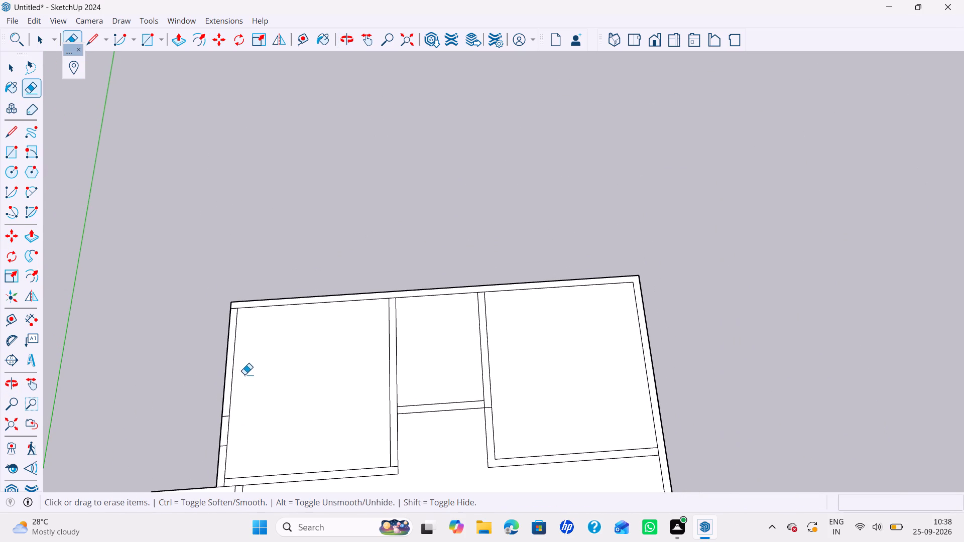
{"action": "middle_click_drag", "start_coordinate": [249, 368], "coordinate": [138, 394]}
{"action": "middle_click_drag", "start_coordinate": [193, 359], "coordinate": [200, 386], "text": "shift"}
{"action": "middle_click_drag", "start_coordinate": [208, 384], "coordinate": [220, 386]}
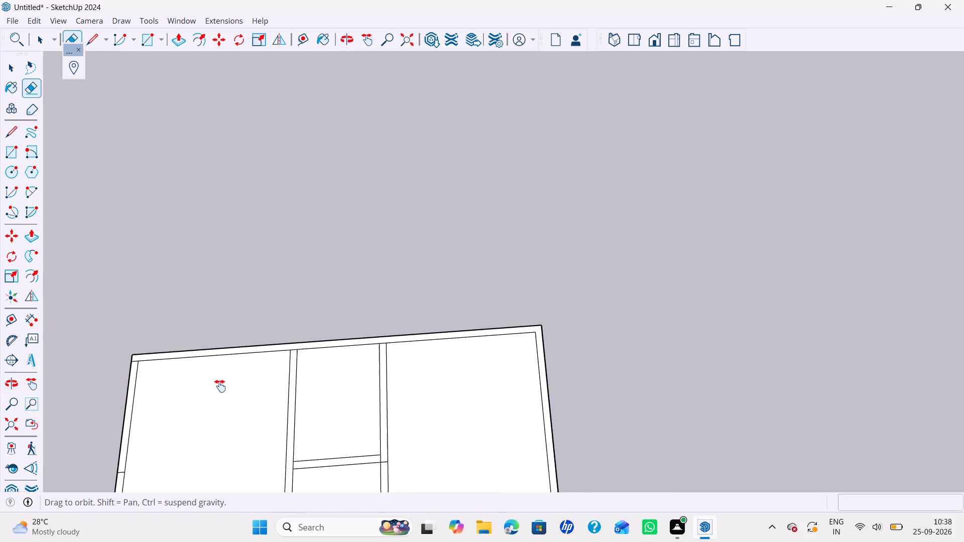
{"action": "middle_click_drag", "start_coordinate": [220, 386], "coordinate": [225, 387]}
{"action": "key", "text": "space"}
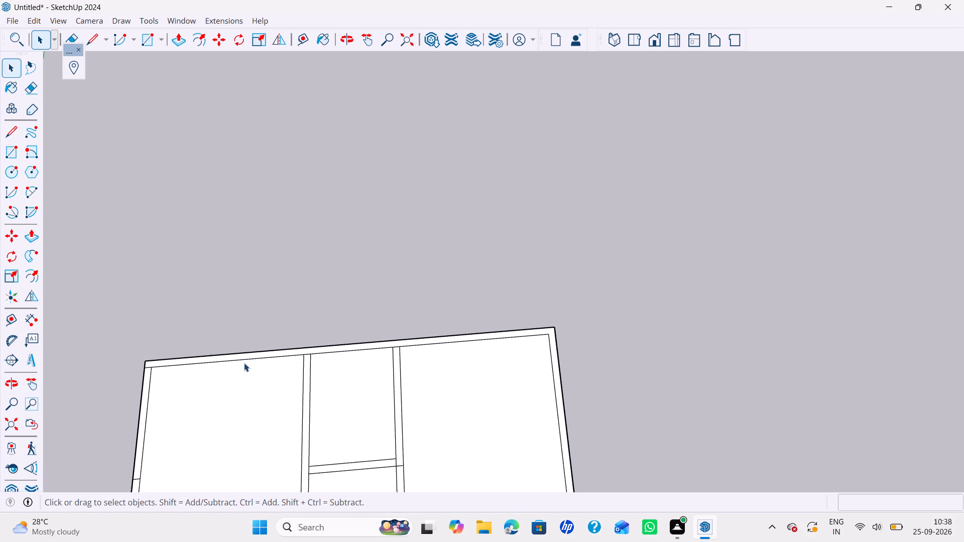
{"action": "key", "text": "l"}
{"action": "scroll", "coordinate": [238, 355], "scroll_direction": "up", "scroll_amount": 2}
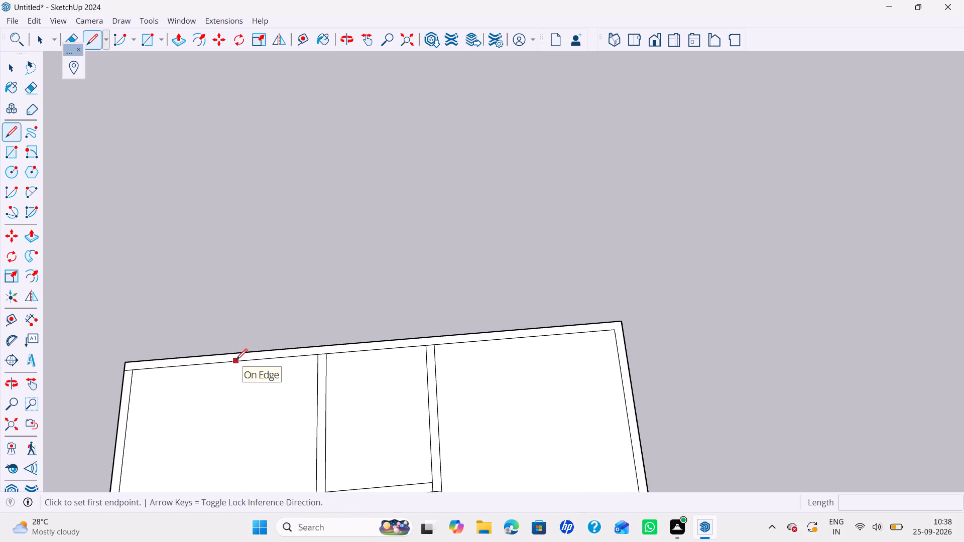
{"action": "left_click", "coordinate": [230, 359]}
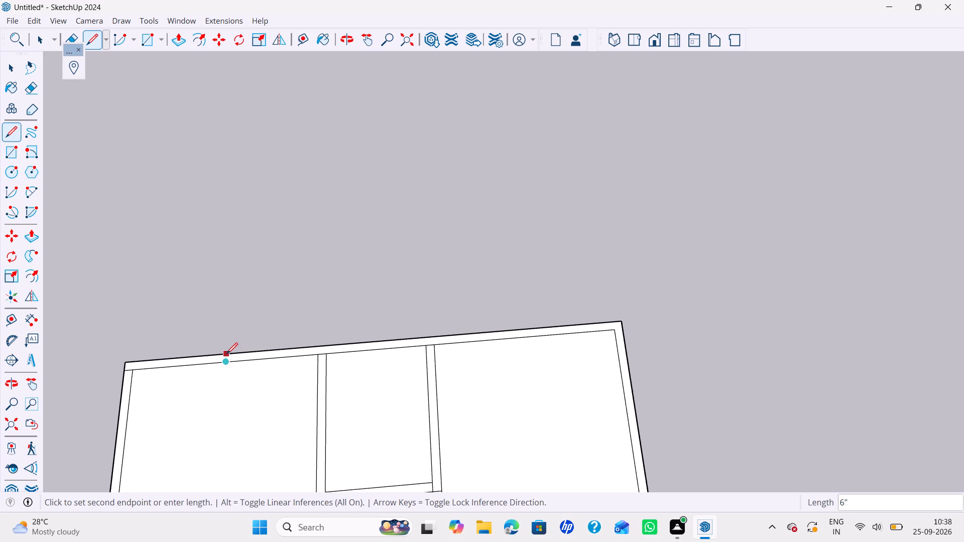
{"action": "left_click", "coordinate": [226, 352]}
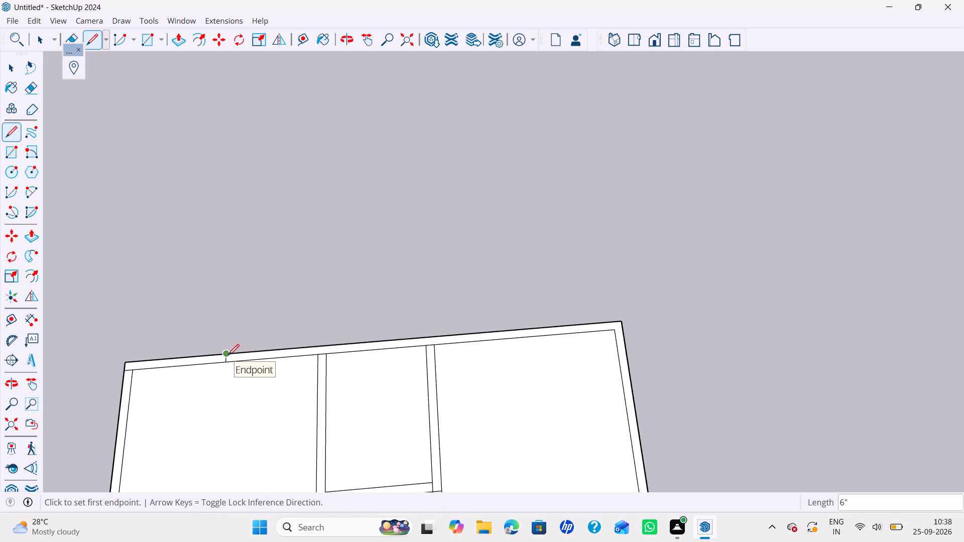
{"action": "key", "text": "space"}
Move the top wall's cross line 2' toward the left outer wall.
{"action": "left_click", "coordinate": [226, 356]}
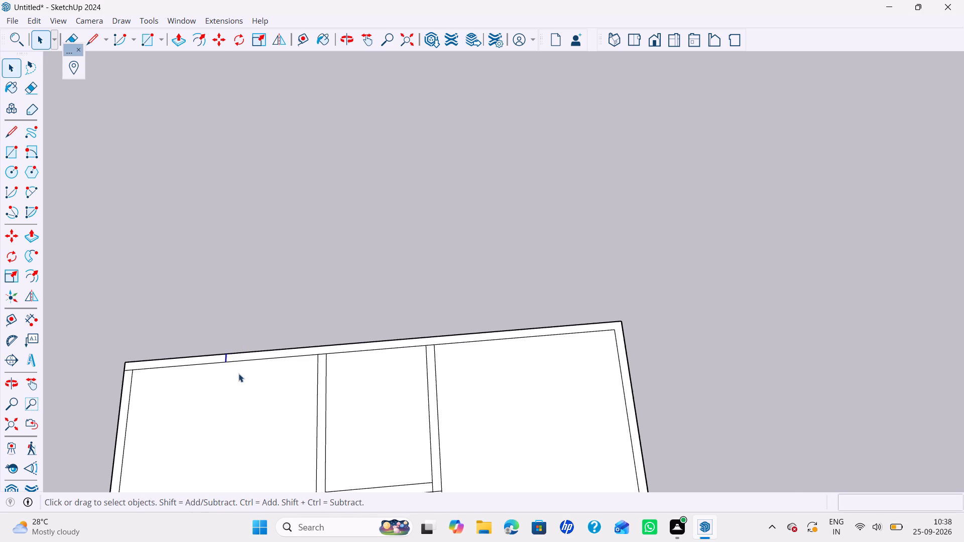
{"action": "key", "text": "m"}
{"action": "scroll", "coordinate": [211, 366], "scroll_direction": "up", "scroll_amount": 3}
{"action": "left_click", "coordinate": [228, 362]}
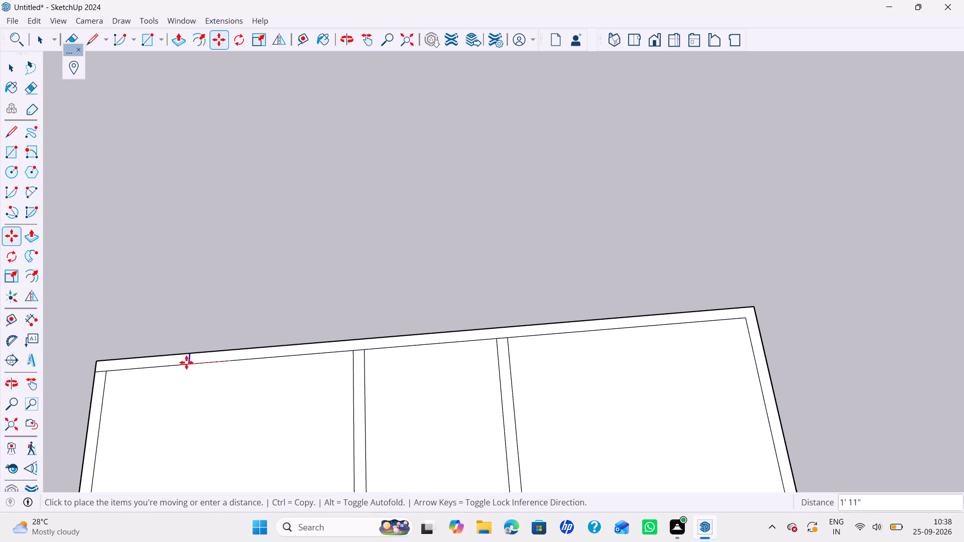
{"action": "type", "text": "2'"}
{"action": "key", "text": "Return"}
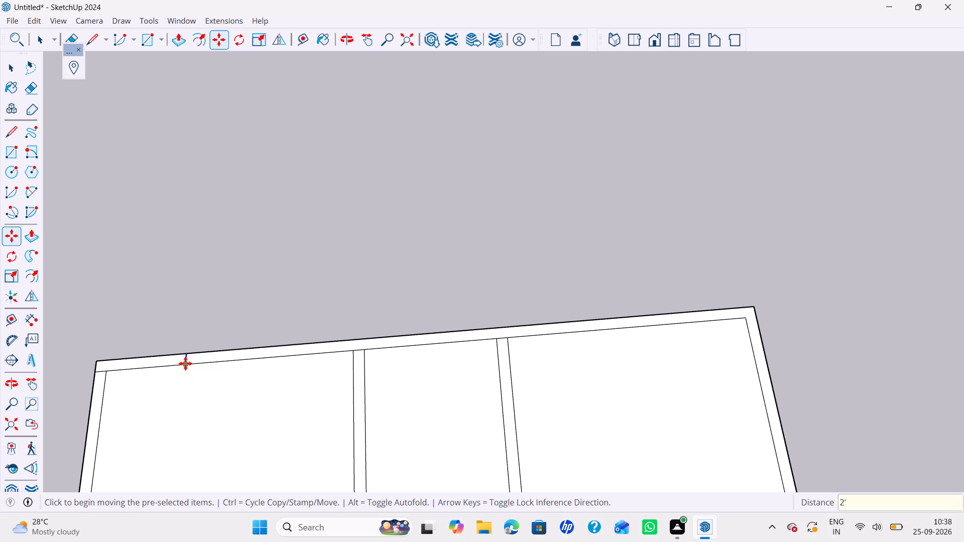
Copy the cross line 4' along the top outer wall toward the right to mark the opening's other side.
{"action": "left_click", "coordinate": [185, 363]}
{"action": "type", "text": "4'"}
{"action": "key", "text": "Return"}
{"action": "key", "text": "space"}
Draw two 6" lines across the top outer wall, extending both faces of the upper-left room's partition to the outer edge.
{"action": "scroll", "coordinate": [254, 364], "scroll_direction": "down", "scroll_amount": 6}
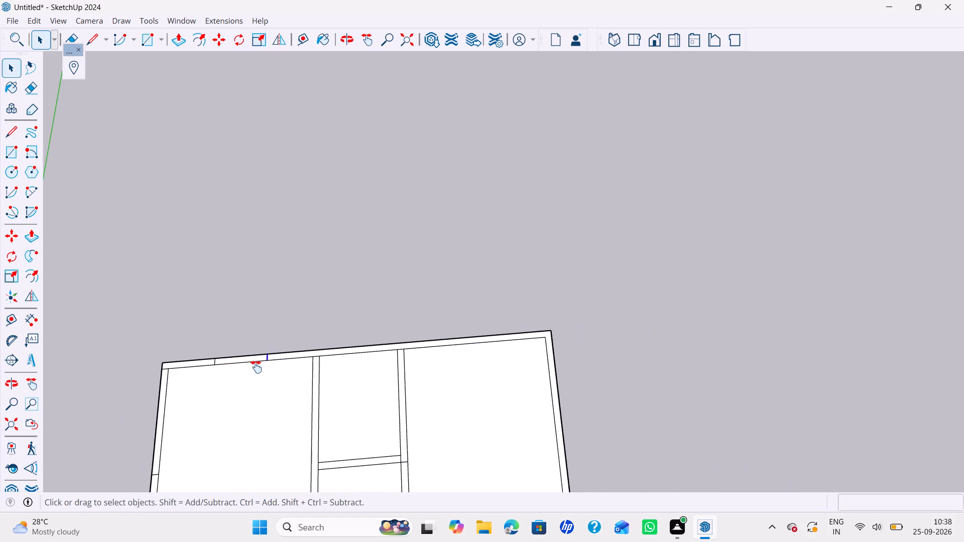
{"action": "middle_click_drag", "start_coordinate": [256, 366], "coordinate": [242, 327], "text": "shift"}
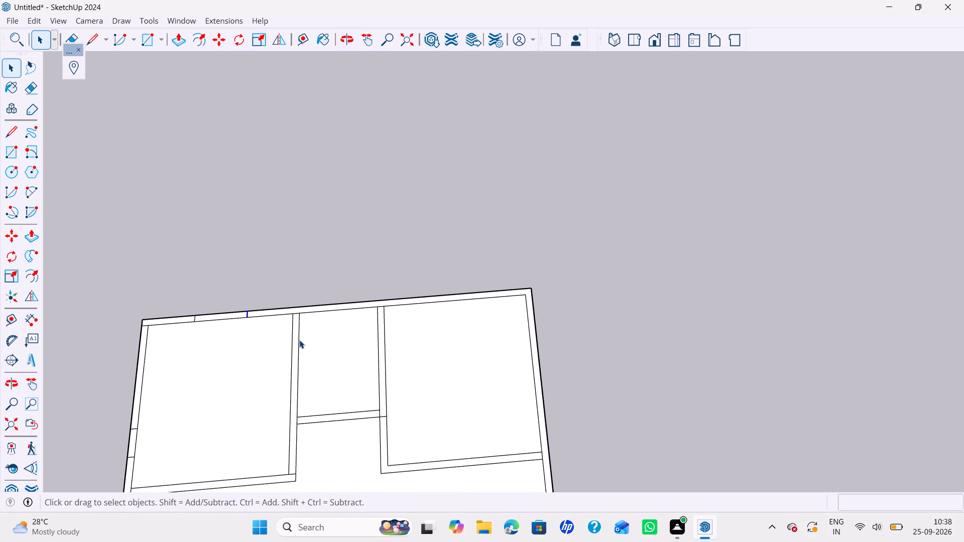
{"action": "key", "text": "l"}
{"action": "scroll", "coordinate": [294, 316], "scroll_direction": "up", "scroll_amount": 4}
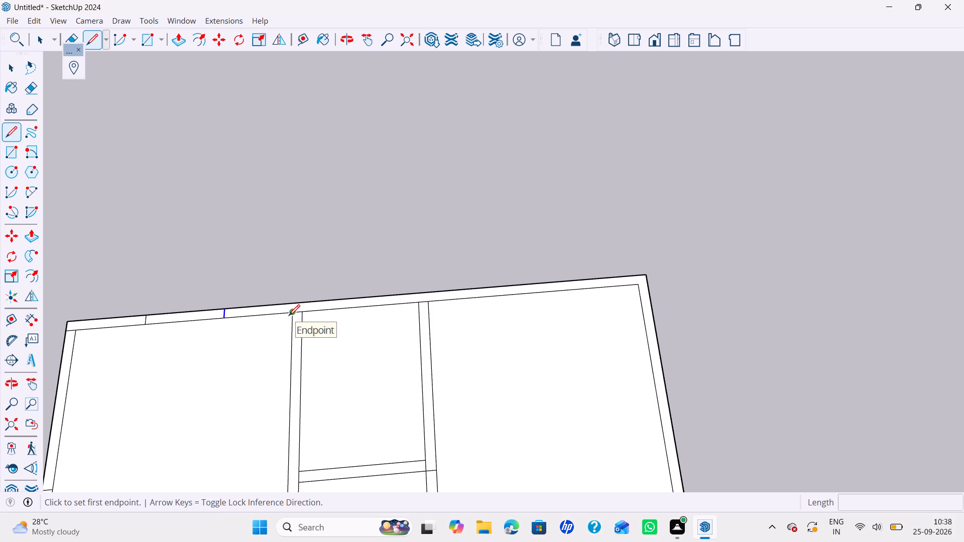
{"action": "left_click", "coordinate": [289, 316]}
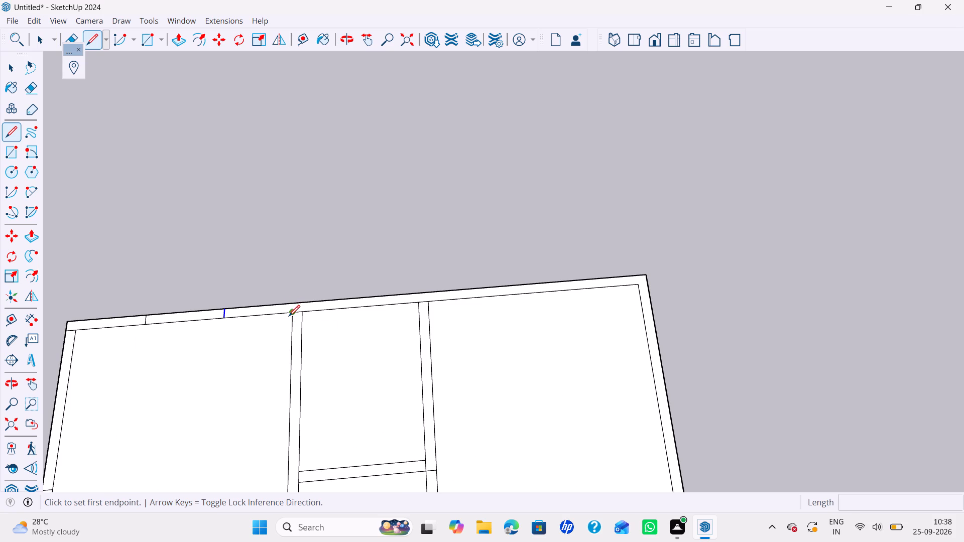
{"action": "left_click", "coordinate": [292, 305]}
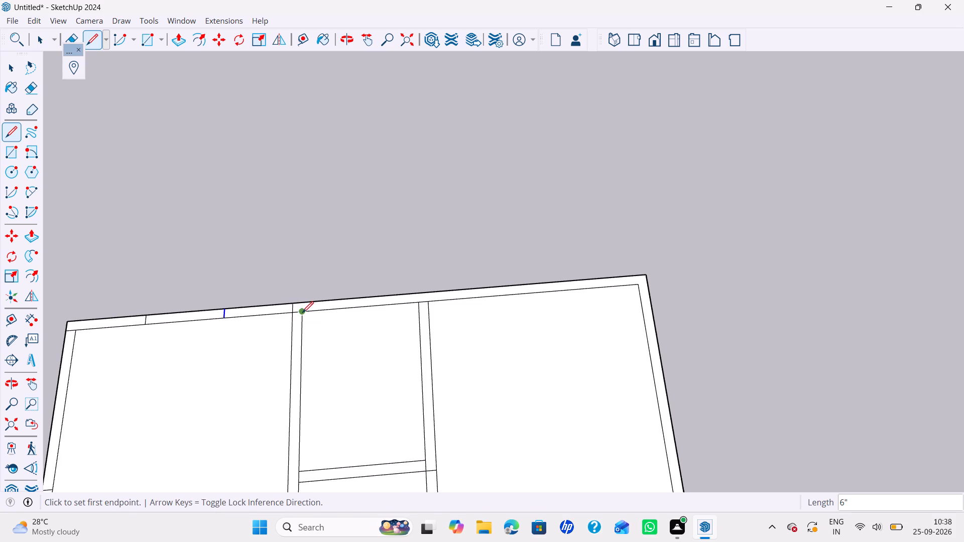
{"action": "left_click", "coordinate": [302, 313]}
{"action": "left_click", "coordinate": [305, 303]}
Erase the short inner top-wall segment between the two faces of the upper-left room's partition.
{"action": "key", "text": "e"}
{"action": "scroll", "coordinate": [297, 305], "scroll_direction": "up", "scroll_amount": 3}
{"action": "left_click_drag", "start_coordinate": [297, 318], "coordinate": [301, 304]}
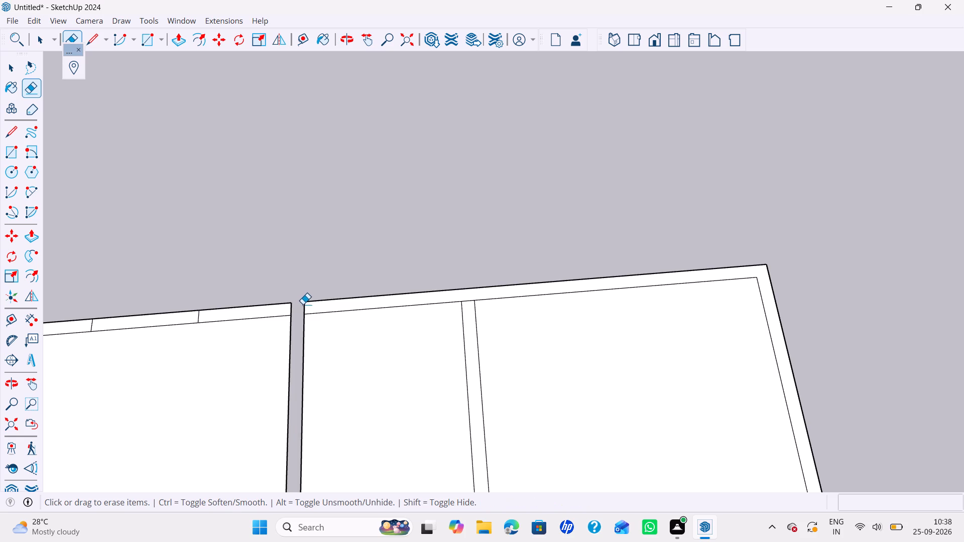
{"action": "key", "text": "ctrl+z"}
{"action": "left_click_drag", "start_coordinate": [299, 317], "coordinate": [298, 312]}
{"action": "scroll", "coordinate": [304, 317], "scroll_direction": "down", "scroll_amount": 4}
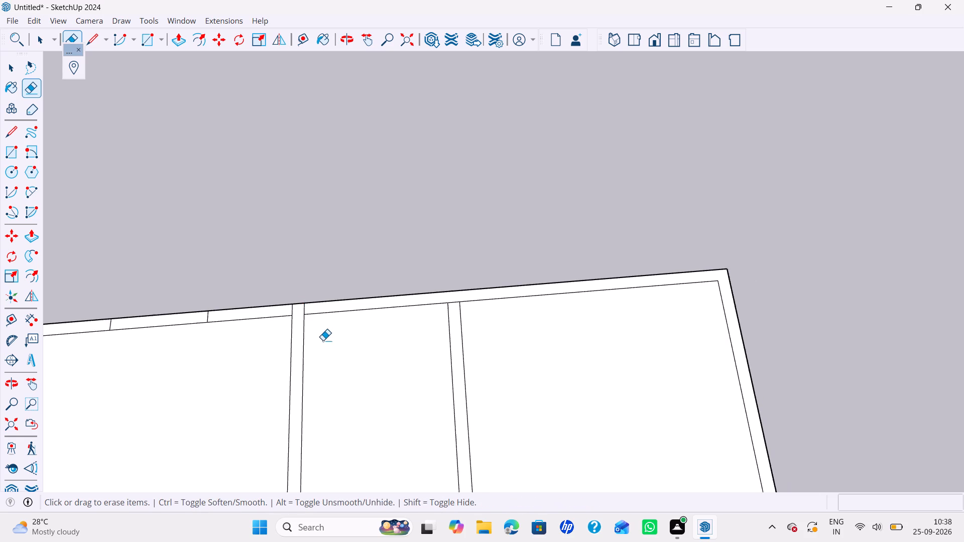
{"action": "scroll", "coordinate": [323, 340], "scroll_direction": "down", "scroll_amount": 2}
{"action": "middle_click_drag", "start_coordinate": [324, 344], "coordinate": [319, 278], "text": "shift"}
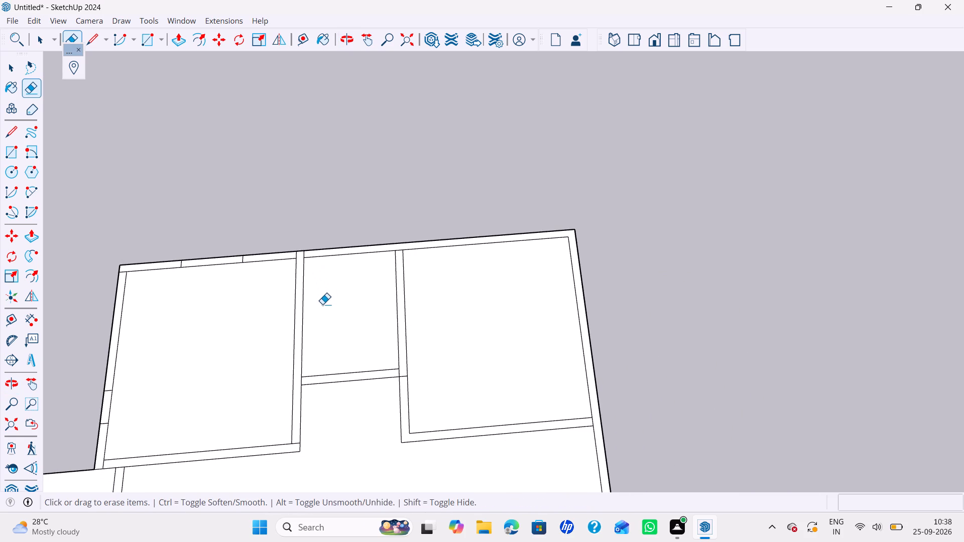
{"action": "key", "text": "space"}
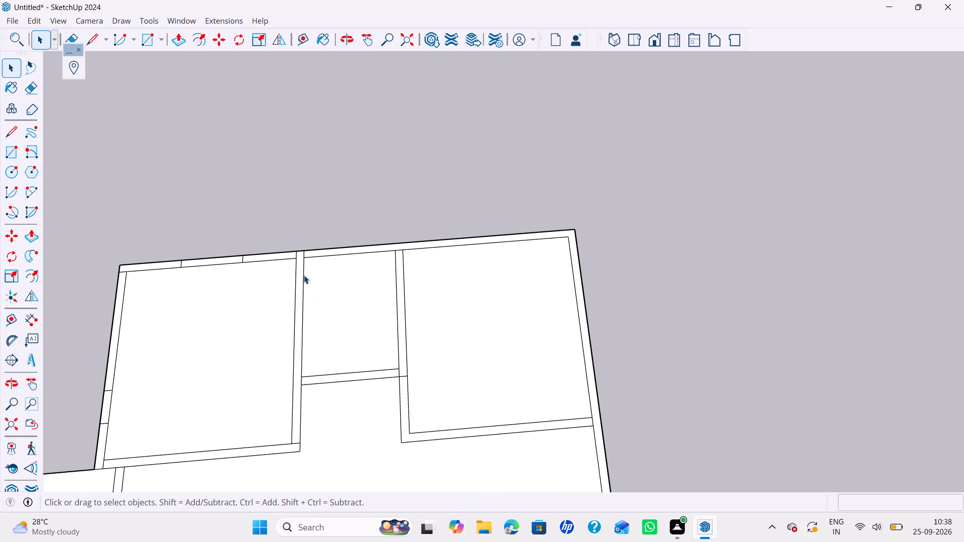
Draw a line across the upper-left room's partition, in line with the top outer wall's inner edge.
{"action": "scroll", "coordinate": [304, 280], "scroll_direction": "up", "scroll_amount": 1}
{"action": "key", "text": "l"}
{"action": "scroll", "coordinate": [306, 263], "scroll_direction": "up", "scroll_amount": 3}
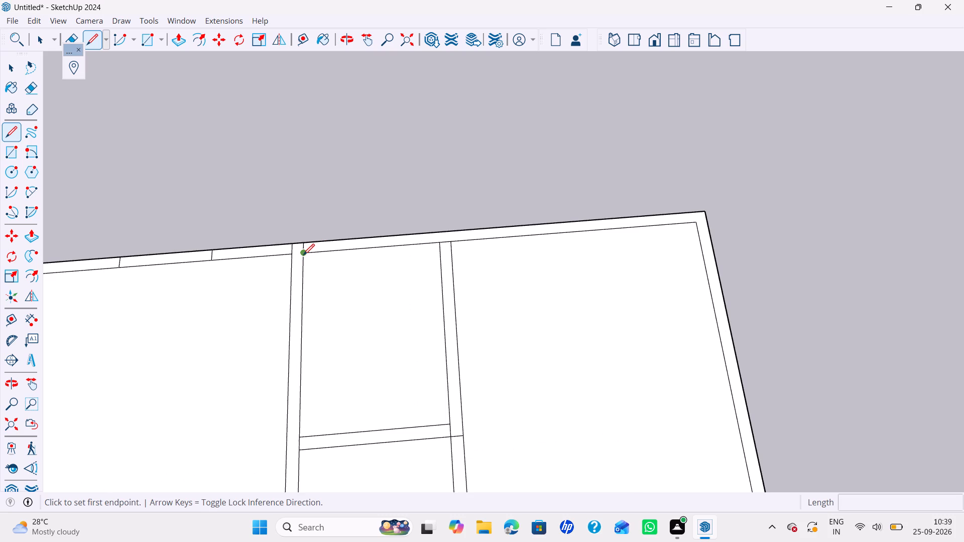
{"action": "left_click", "coordinate": [303, 255]}
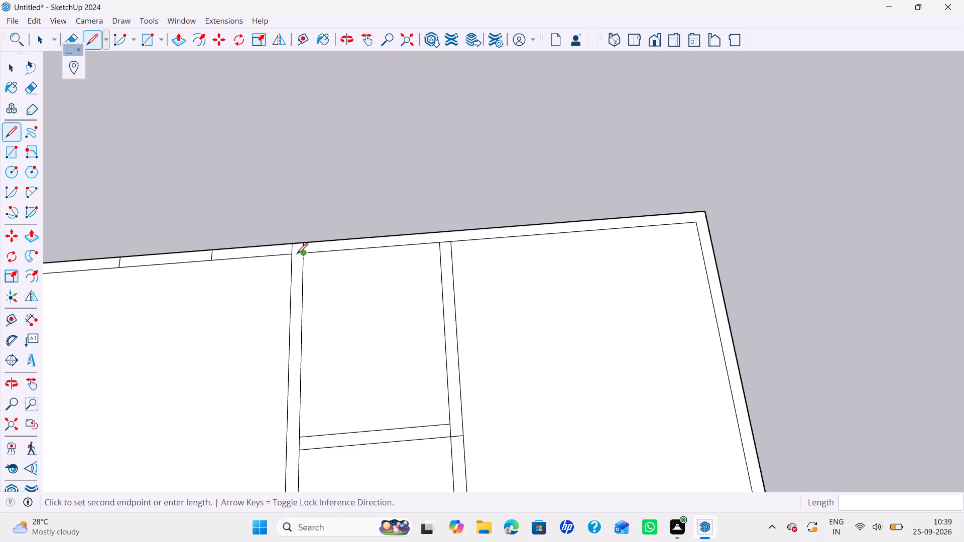
{"action": "left_click", "coordinate": [292, 254]}
{"action": "key", "text": "space"}
Copy the cross line 6" down the partition and again 3' farther down to mark a door opening.
{"action": "key", "text": "m"}
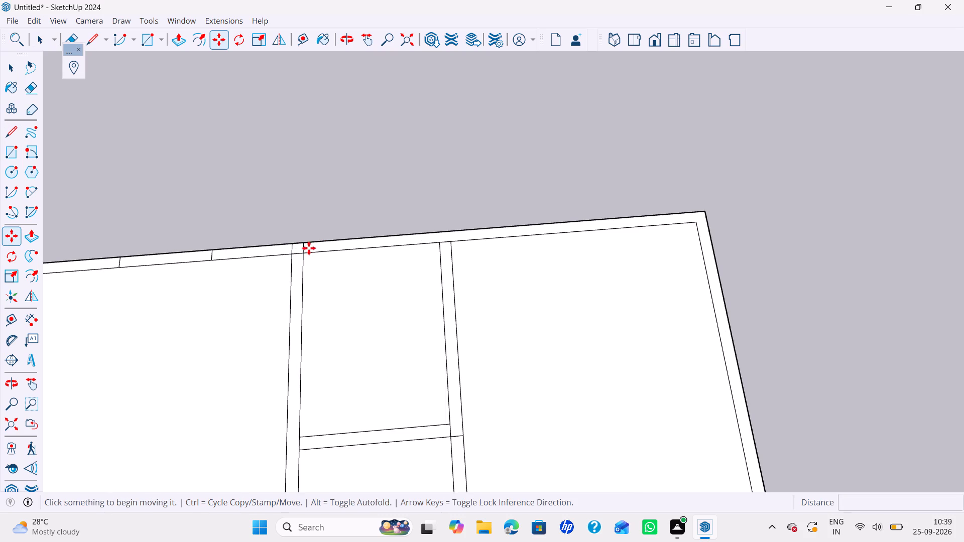
{"action": "key", "text": "space"}
{"action": "left_click", "coordinate": [299, 253]}
{"action": "key", "text": "n"}
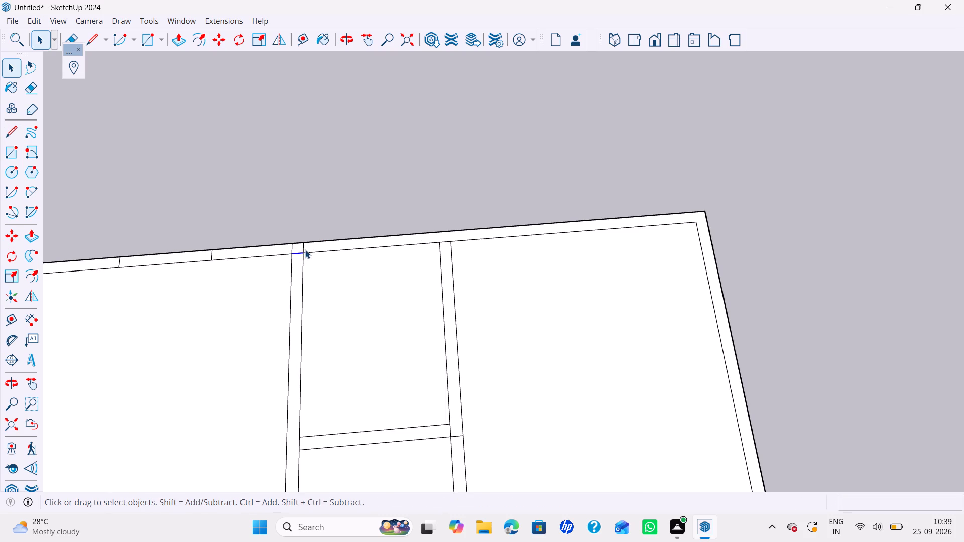
{"action": "key", "text": "m"}
{"action": "left_click", "coordinate": [305, 253], "text": "ctrl"}
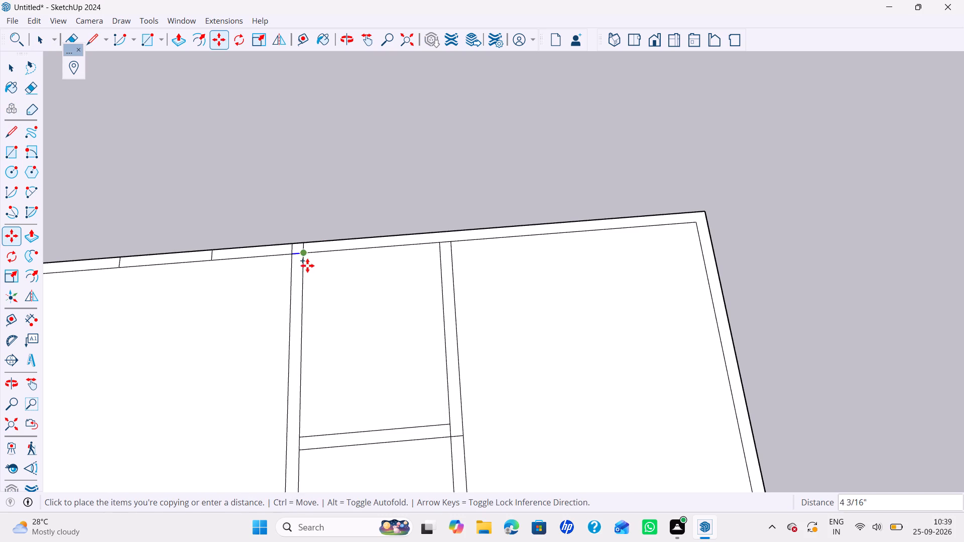
{"action": "type", "text": "6\""}
{"action": "key", "text": "Return"}
{"action": "left_click", "coordinate": [306, 266], "text": "ctrl"}
{"action": "type", "text": "3'"}
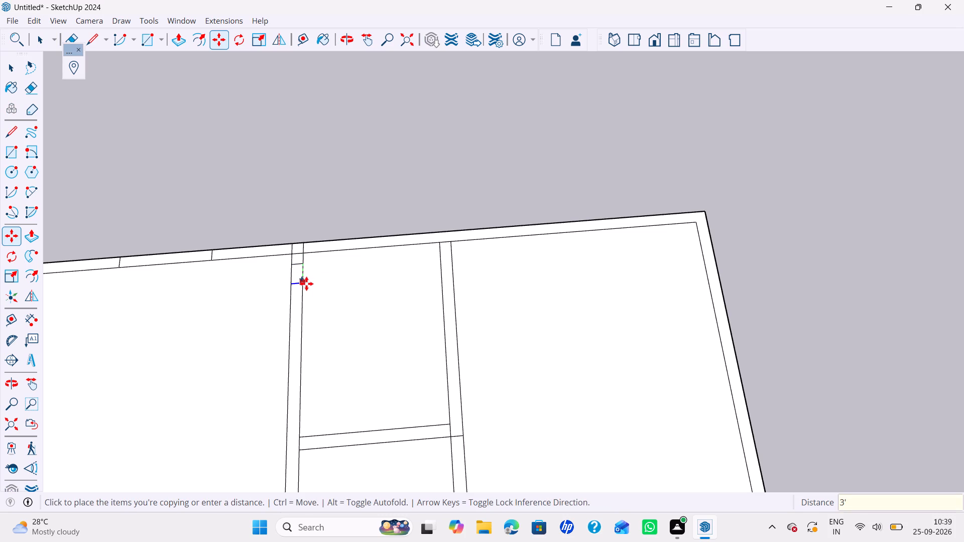
{"action": "key", "text": "Return"}
{"action": "key", "text": "space"}
Erase the partition's faces between the door marks and the leftover cross line at the top outer wall's inner edge.
{"action": "key", "text": "e"}
{"action": "left_click_drag", "start_coordinate": [310, 286], "coordinate": [225, 284]}
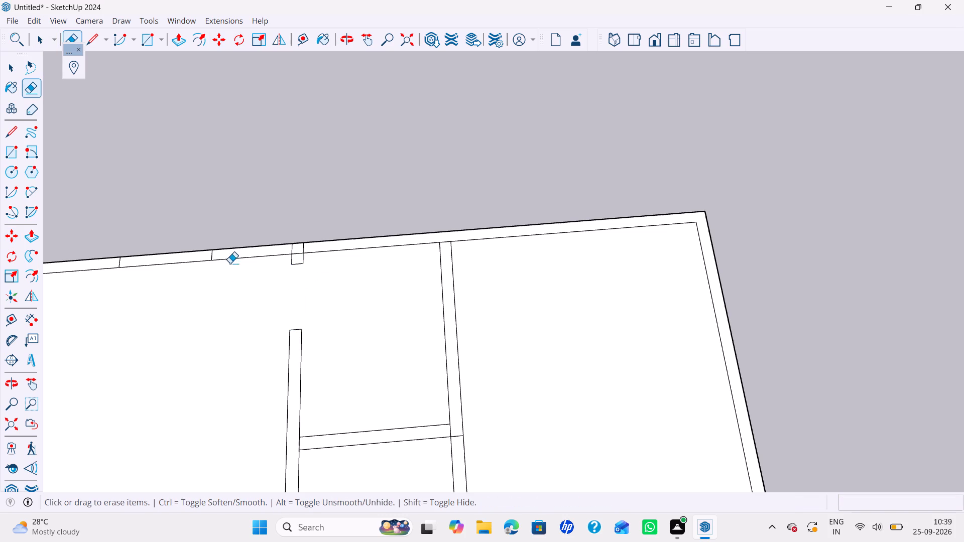
{"action": "scroll", "coordinate": [261, 257], "scroll_direction": "up", "scroll_amount": 1}
{"action": "left_click", "coordinate": [304, 252]}
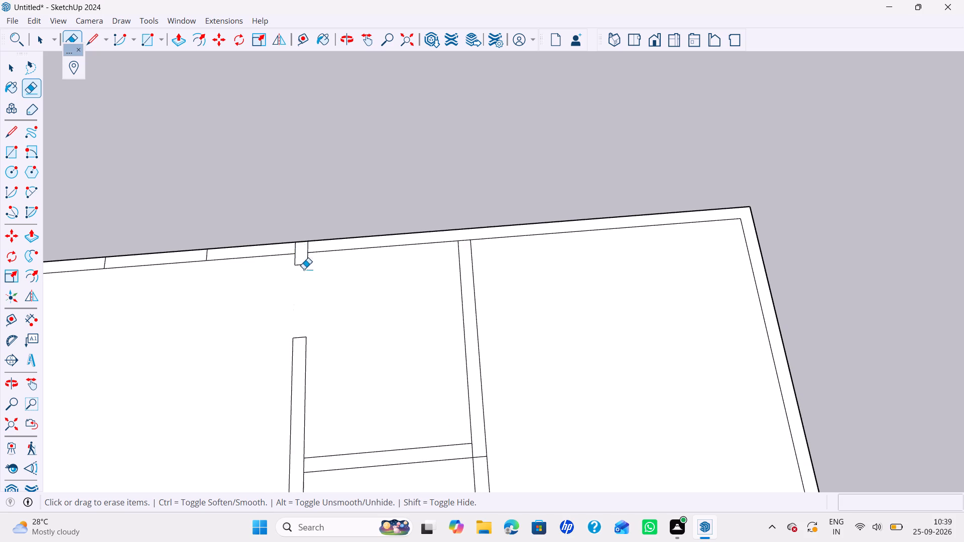
{"action": "scroll", "coordinate": [309, 282], "scroll_direction": "down", "scroll_amount": 5}
{"action": "middle_click_drag", "start_coordinate": [324, 312], "coordinate": [245, 268], "text": "shift"}
{"action": "key", "text": "space"}
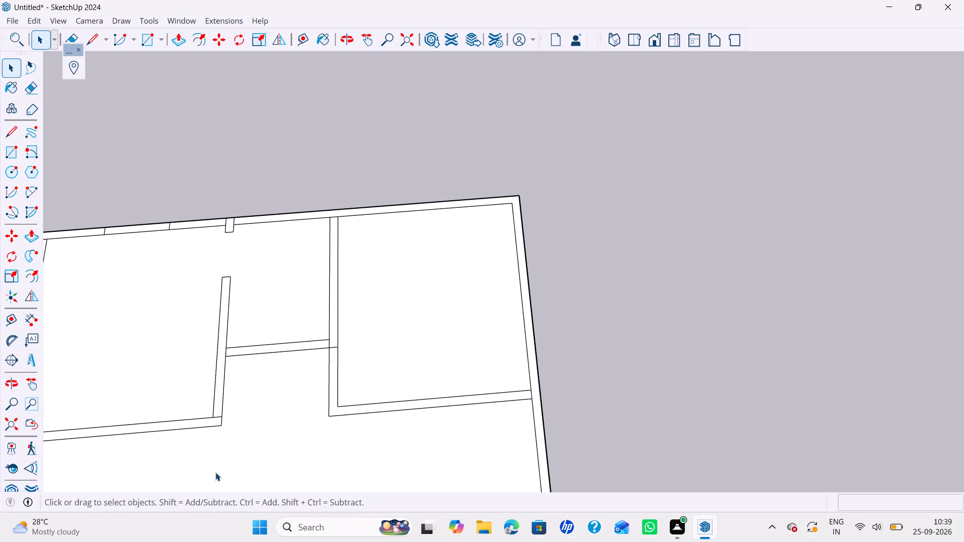
Draw a 6" line across the upper-left room's lower wall, extending the partition's room-side face.
{"action": "scroll", "coordinate": [215, 472], "scroll_direction": "down", "scroll_amount": 4}
{"action": "middle_click_drag", "start_coordinate": [250, 451], "coordinate": [274, 423], "text": "shift"}
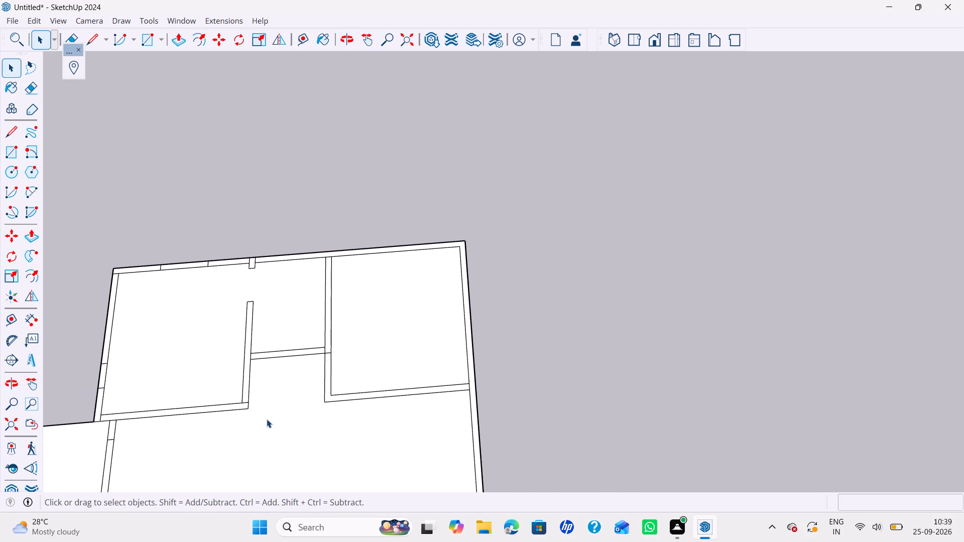
{"action": "key", "text": "l"}
{"action": "scroll", "coordinate": [260, 416], "scroll_direction": "up", "scroll_amount": 5}
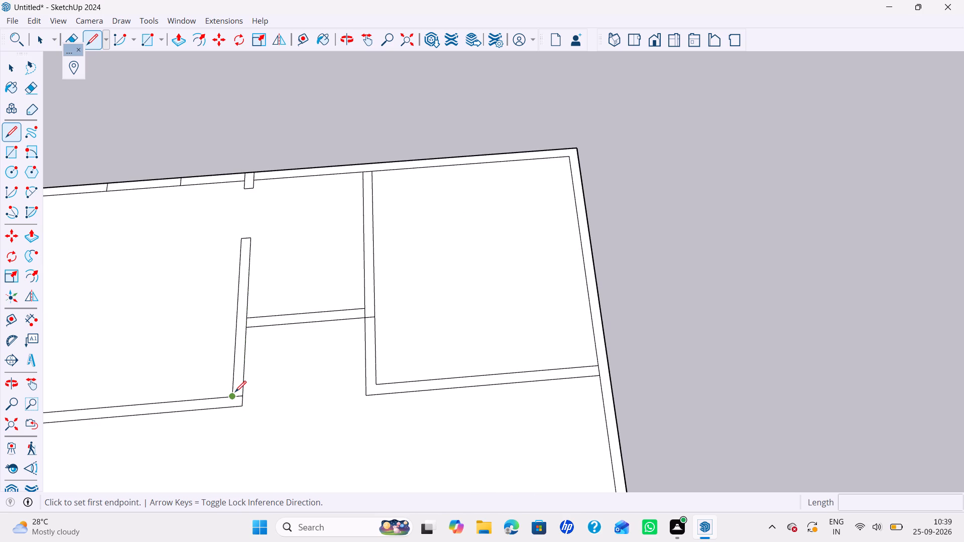
{"action": "left_click", "coordinate": [235, 392]}
{"action": "left_click", "coordinate": [228, 406]}
Erase the short line across the partition's lower end at the upper-left room's inner corner.
{"action": "key", "text": "e"}
{"action": "scroll", "coordinate": [238, 400], "scroll_direction": "up", "scroll_amount": 3}
{"action": "left_click", "coordinate": [237, 395]}
{"action": "scroll", "coordinate": [287, 401], "scroll_direction": "down", "scroll_amount": 4}
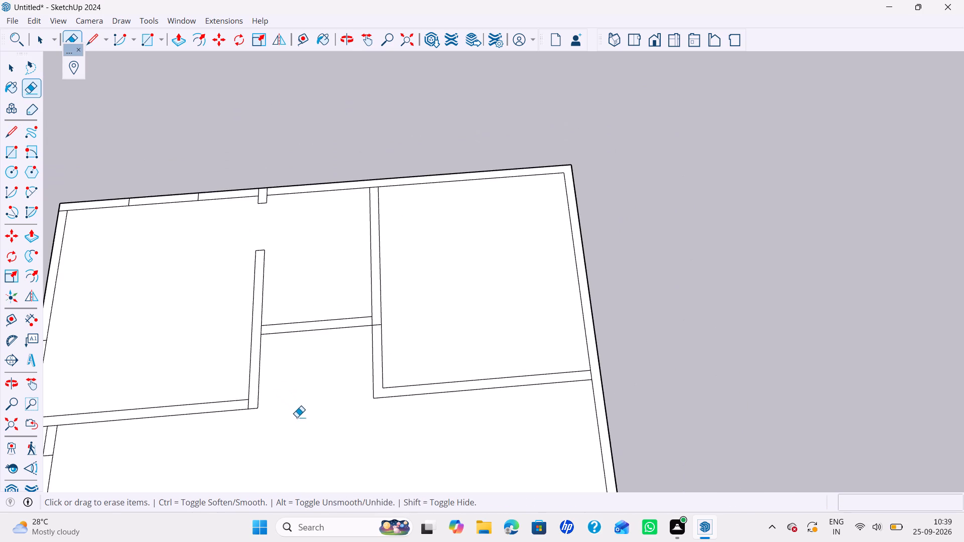
{"action": "middle_click_drag", "start_coordinate": [297, 417], "coordinate": [340, 384]}
{"action": "middle_click_drag", "start_coordinate": [341, 401], "coordinate": [353, 405]}
{"action": "key", "text": "space"}
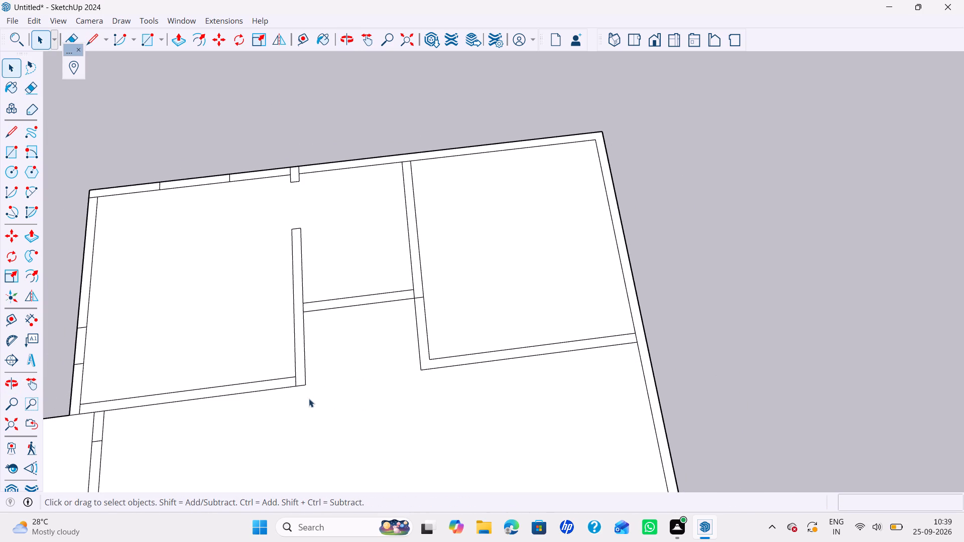
Copy the new cross line 3' along the upper-left room's lower wall toward the left outer wall to mark a door opening.
{"action": "scroll", "coordinate": [289, 391], "scroll_direction": "up", "scroll_amount": 2}
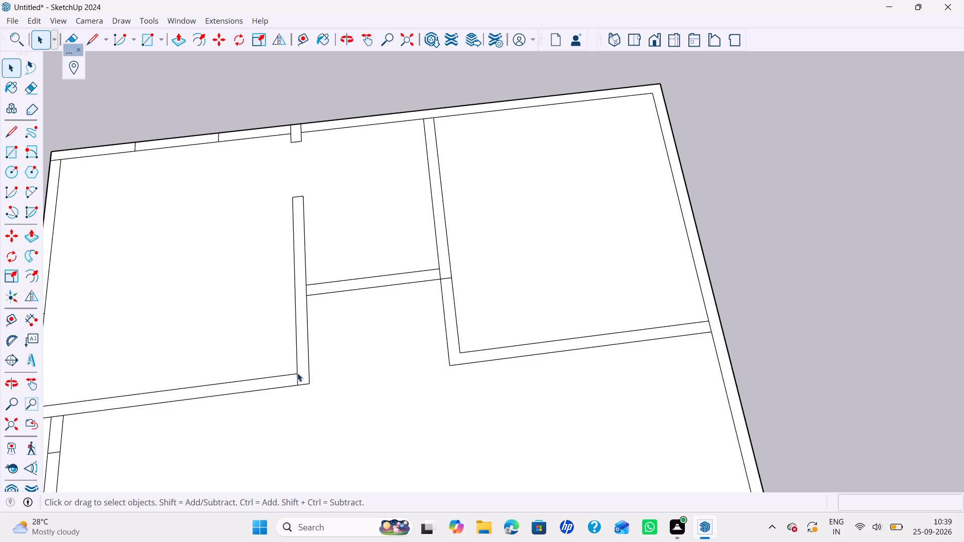
{"action": "left_click", "coordinate": [298, 380]}
{"action": "key", "text": "m"}
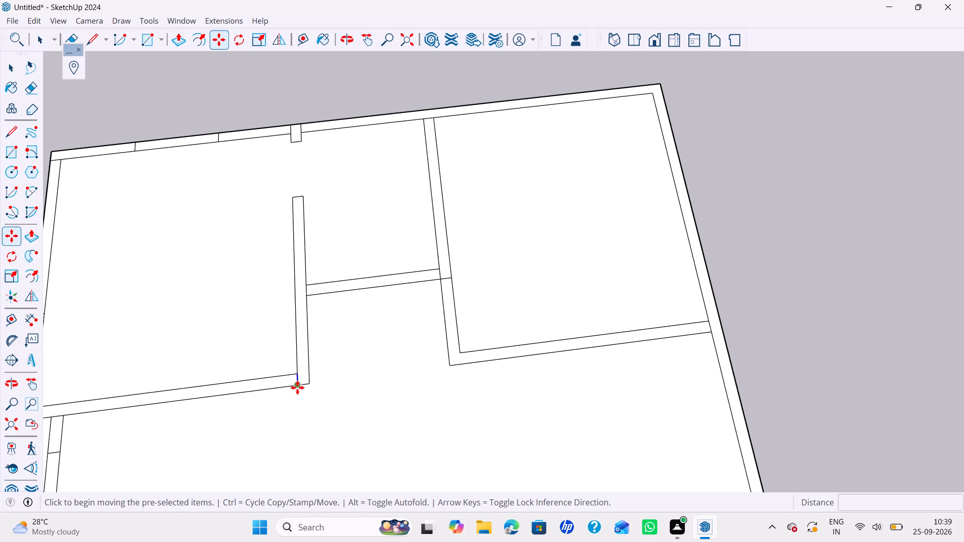
{"action": "left_click", "coordinate": [297, 387], "text": "ctrl"}
{"action": "key", "text": "3"}
{"action": "key", "text": "apostrophe"}
{"action": "key", "text": "Return"}
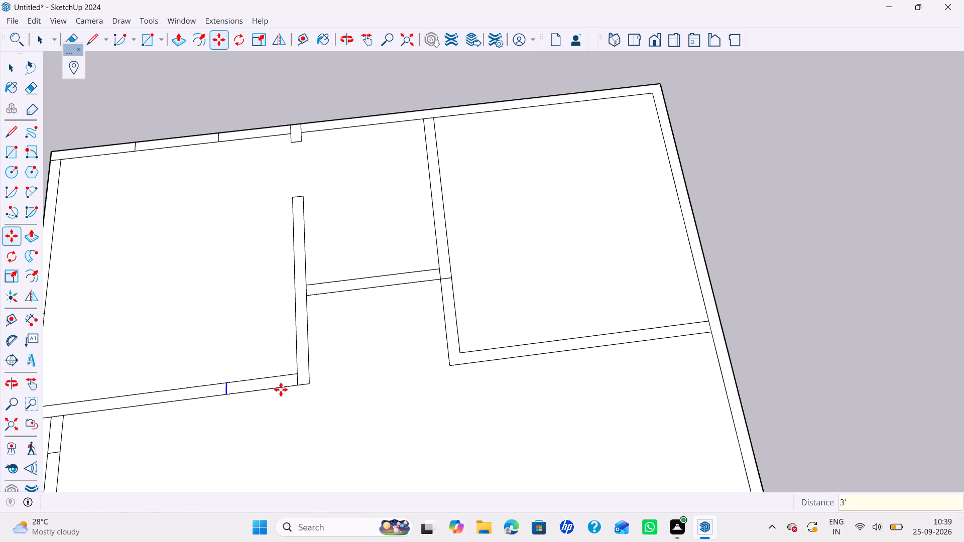
{"action": "scroll", "coordinate": [314, 386], "scroll_direction": "down", "scroll_amount": 5}
{"action": "middle_click", "coordinate": [314, 386], "text": "shift"}
{"action": "key", "text": "space"}
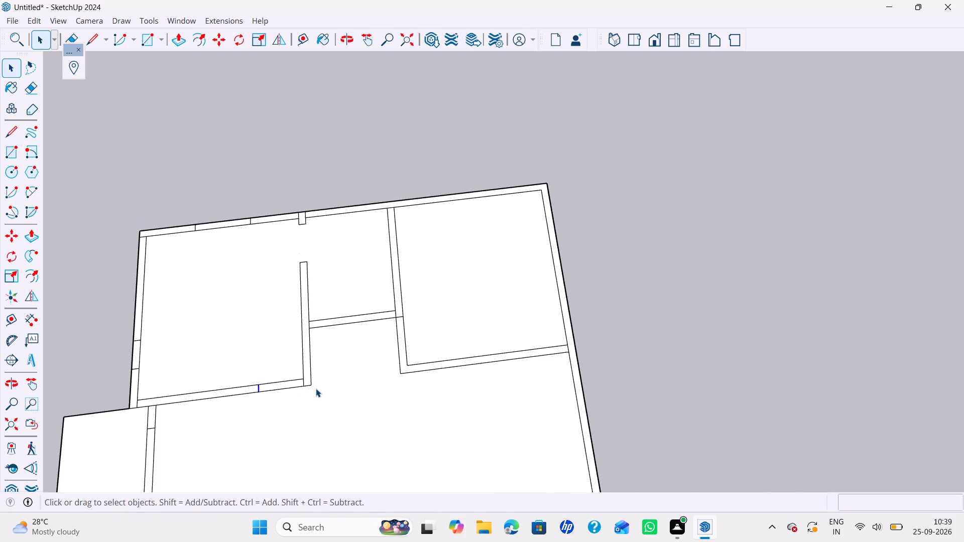
Erase both edges of the upper-left room's lower wall between the two cross lines to open the doorway.
{"action": "key", "text": "e"}
{"action": "left_click_drag", "start_coordinate": [282, 386], "coordinate": [282, 376]}
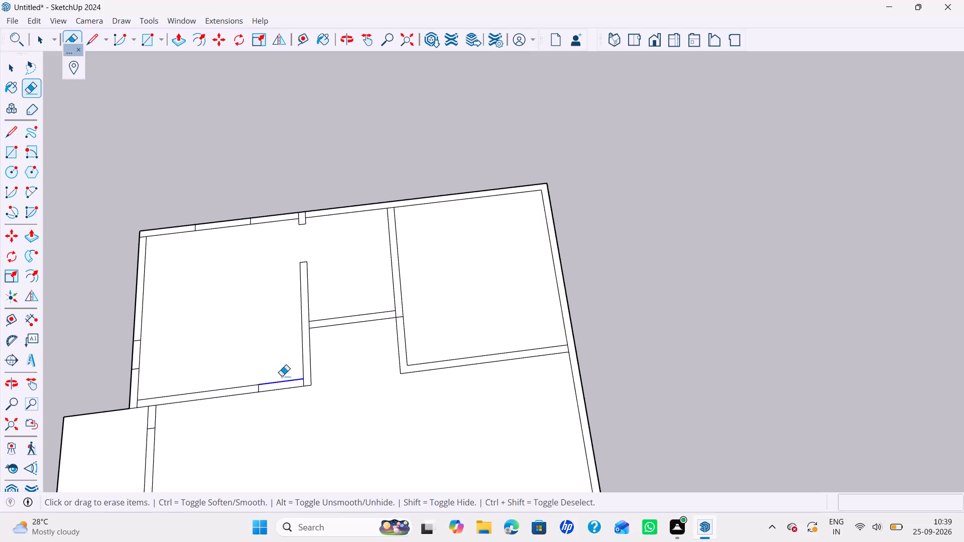
{"action": "left_click_drag", "start_coordinate": [282, 376], "coordinate": [277, 399]}
{"action": "scroll", "coordinate": [289, 395], "scroll_direction": "down", "scroll_amount": 3}
{"action": "middle_click_drag", "start_coordinate": [289, 395], "coordinate": [278, 404], "text": "shift"}
{"action": "scroll", "coordinate": [299, 416], "scroll_direction": "down", "scroll_amount": 1}
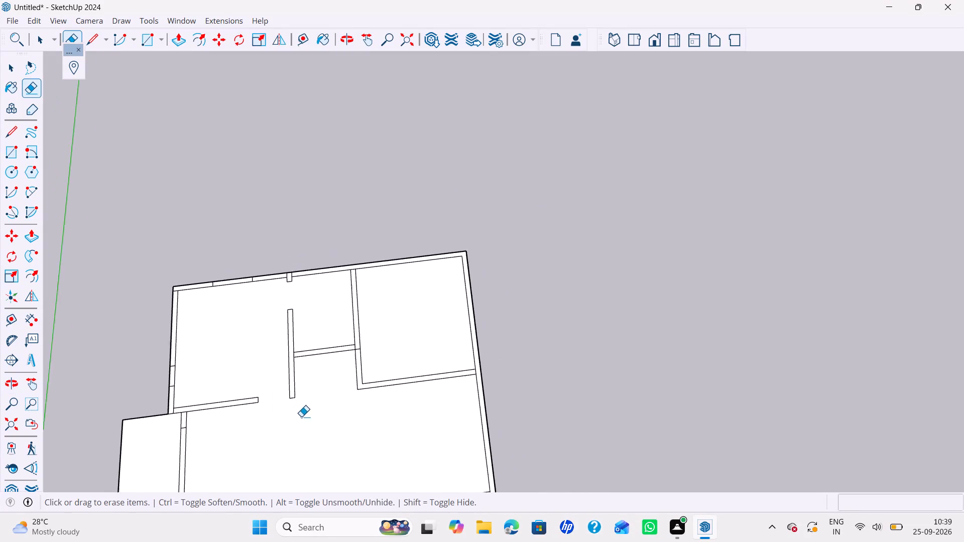
{"action": "scroll", "coordinate": [301, 417], "scroll_direction": "down", "scroll_amount": 1}
{"action": "middle_click_drag", "start_coordinate": [301, 417], "coordinate": [286, 371]}
{"action": "key", "text": "space"}
Draw a line across the lower end of the upper-right room's left wall, extending the room's lower wall inner edge.
{"action": "scroll", "coordinate": [298, 378], "scroll_direction": "down", "scroll_amount": 4}
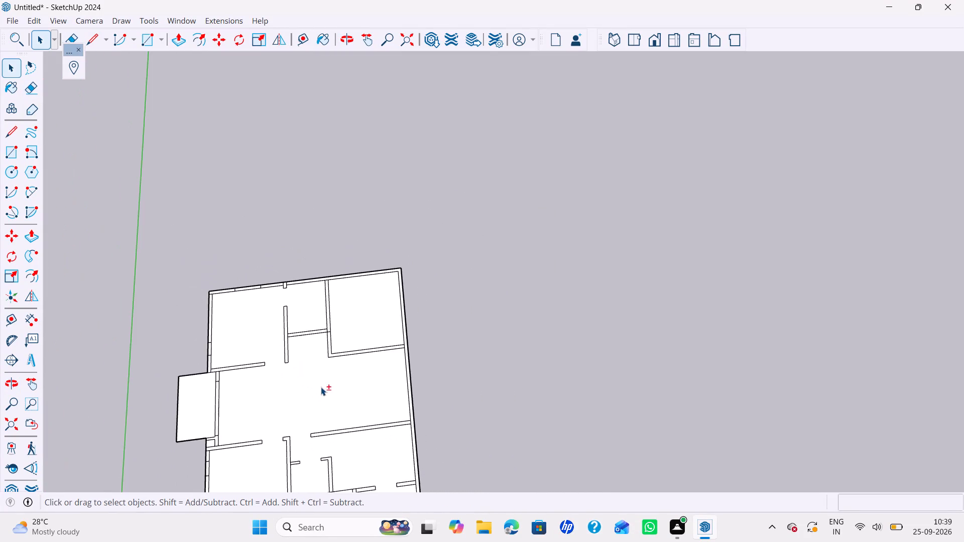
{"action": "middle_click_drag", "start_coordinate": [317, 390], "coordinate": [301, 391], "text": "shift"}
{"action": "scroll", "coordinate": [301, 362], "scroll_direction": "up", "scroll_amount": 1}
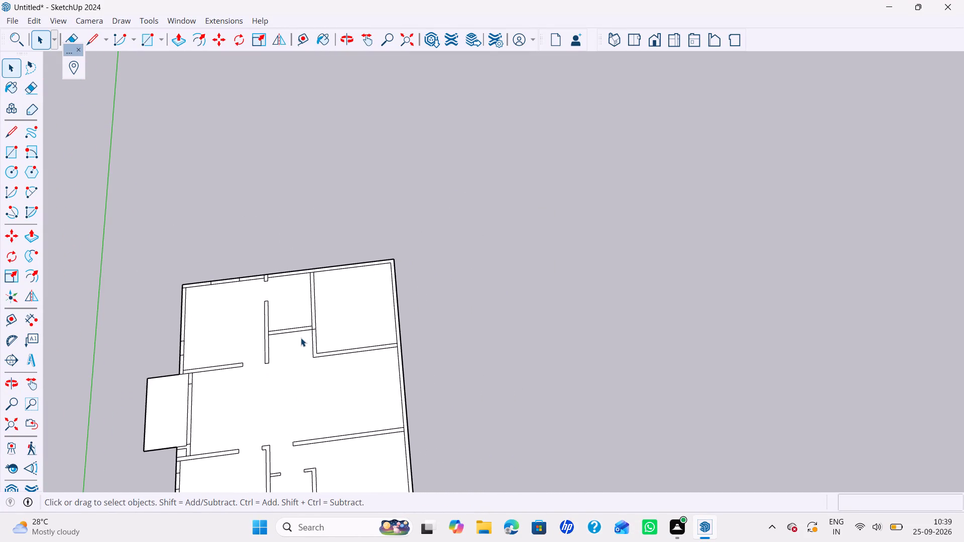
{"action": "scroll", "coordinate": [312, 346], "scroll_direction": "up", "scroll_amount": 3}
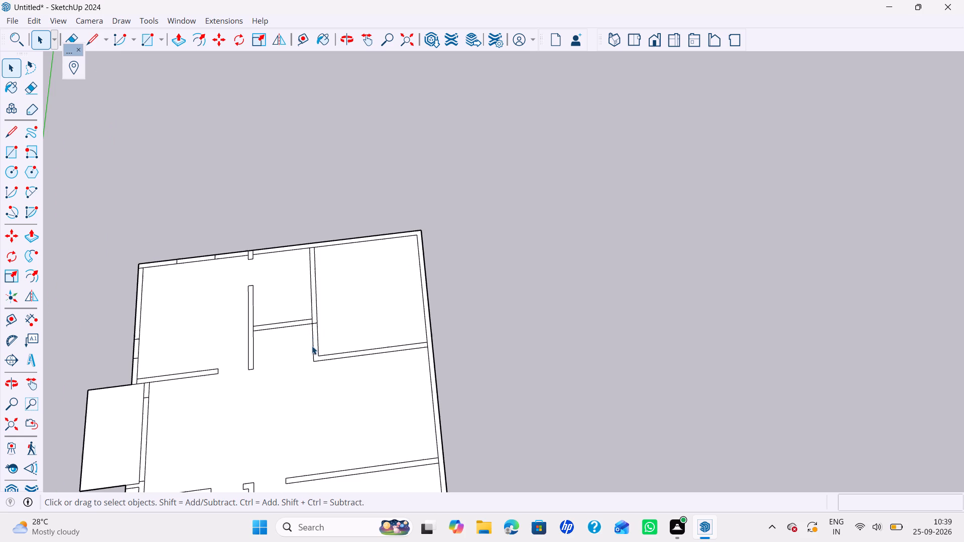
{"action": "key", "text": "l"}
{"action": "scroll", "coordinate": [312, 346], "scroll_direction": "up", "scroll_amount": 3}
{"action": "left_click", "coordinate": [318, 354]}
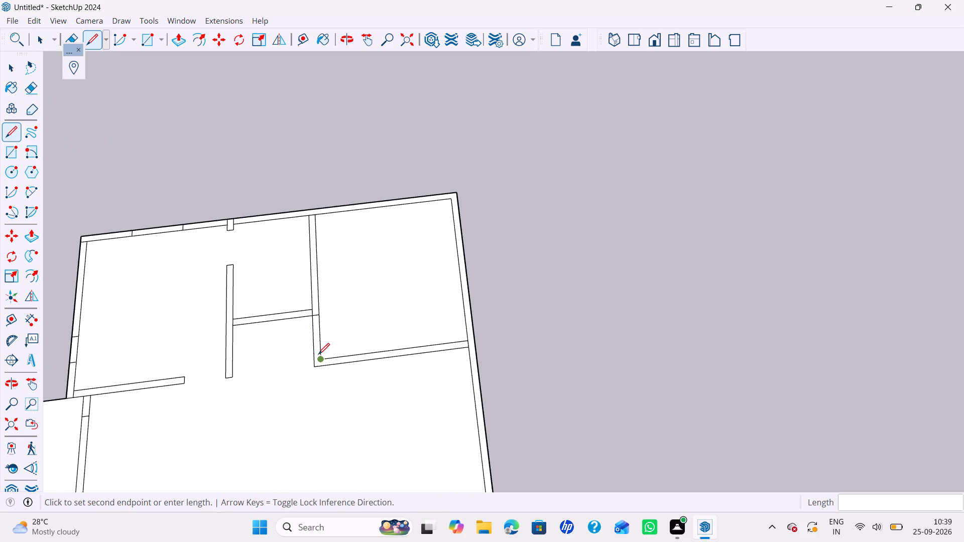
{"action": "scroll", "coordinate": [314, 358], "scroll_direction": "up", "scroll_amount": 2}
{"action": "left_click", "coordinate": [314, 358]}
{"action": "key", "text": "space"}
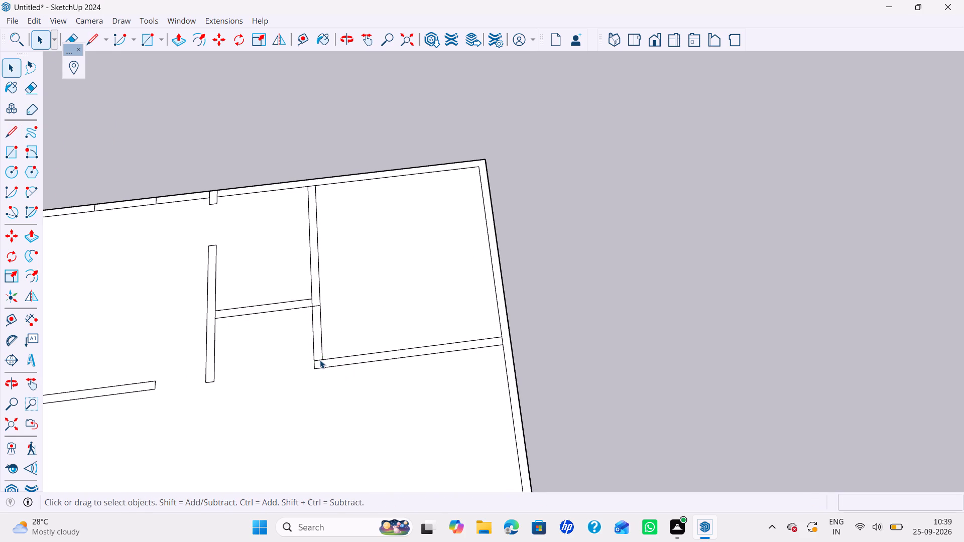
Copy the new cross line 3' up along the upper-right room's left wall to mark a door opening.
{"action": "left_click", "coordinate": [319, 359]}
{"action": "key", "text": "m"}
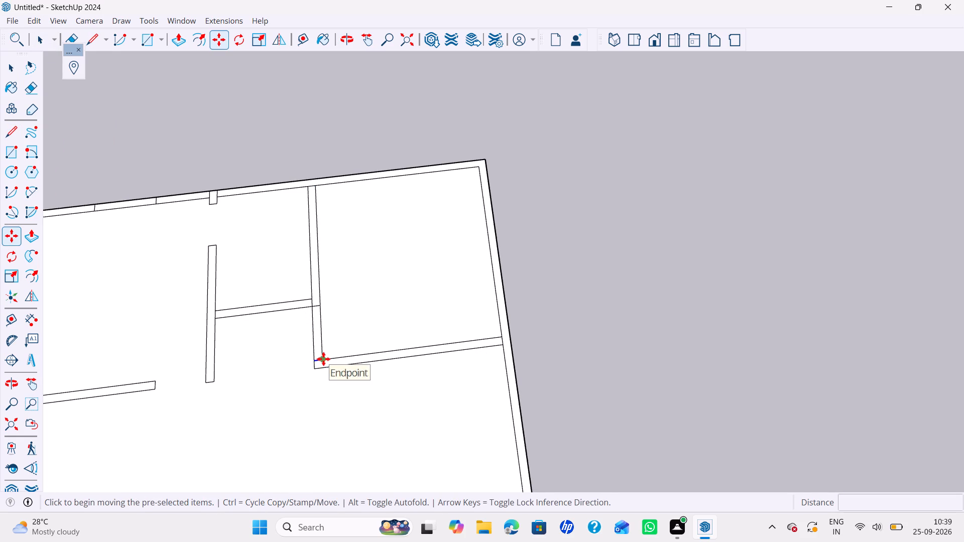
{"action": "left_click", "coordinate": [323, 359], "text": "ctrl"}
{"action": "type", "text": "3'"}
{"action": "key", "text": "Return"}
Erase both edges of the upper-right room's left wall between the cross lines, plus the short line across the wall just above the doorway.
{"action": "key", "text": "e"}
{"action": "left_click_drag", "start_coordinate": [336, 352], "coordinate": [316, 351]}
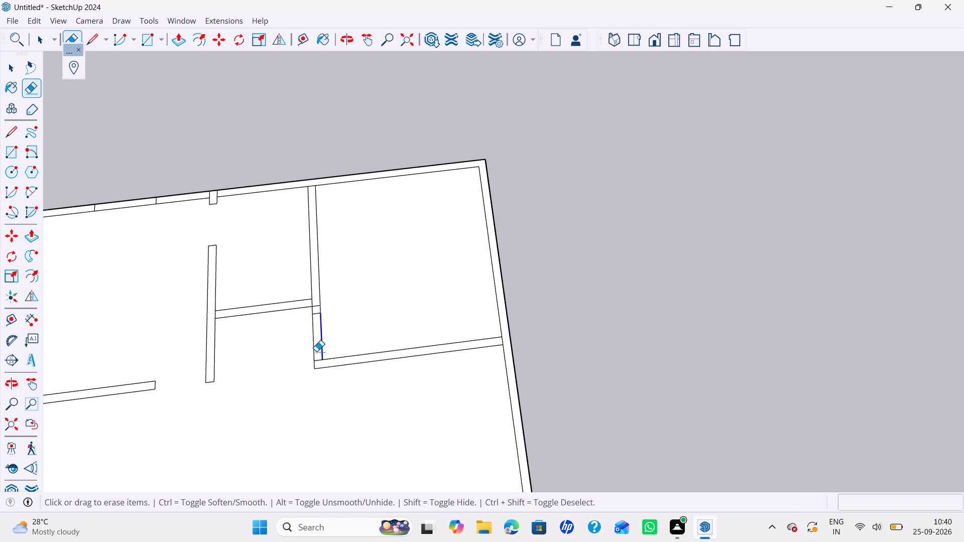
{"action": "left_click_drag", "start_coordinate": [316, 351], "coordinate": [299, 349]}
{"action": "scroll", "coordinate": [317, 311], "scroll_direction": "up", "scroll_amount": 2}
{"action": "left_click", "coordinate": [317, 307]}
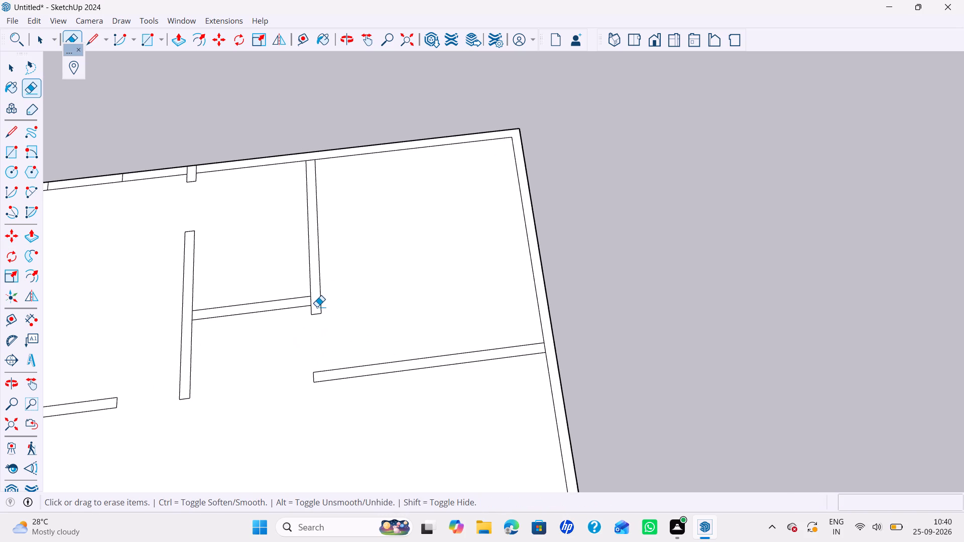
{"action": "scroll", "coordinate": [289, 358], "scroll_direction": "down", "scroll_amount": 3}
{"action": "key", "text": "space"}
Draw a rectangle about 1' 5 1/2" by 4' beside the partition's lower part, under the small middle room's lower wall.
{"action": "scroll", "coordinate": [278, 358], "scroll_direction": "down", "scroll_amount": 2}
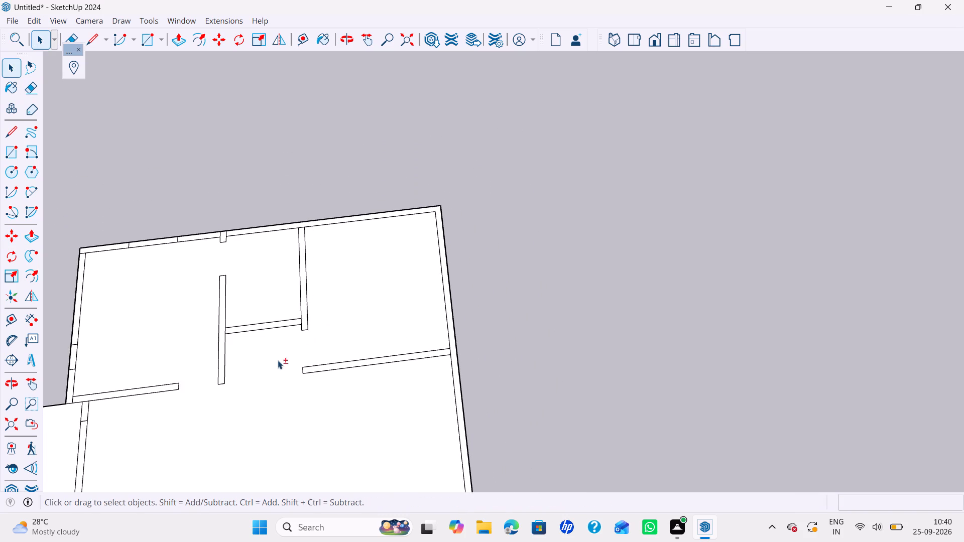
{"action": "middle_click_drag", "start_coordinate": [278, 360], "coordinate": [262, 345], "text": "shift"}
{"action": "key", "text": "r"}
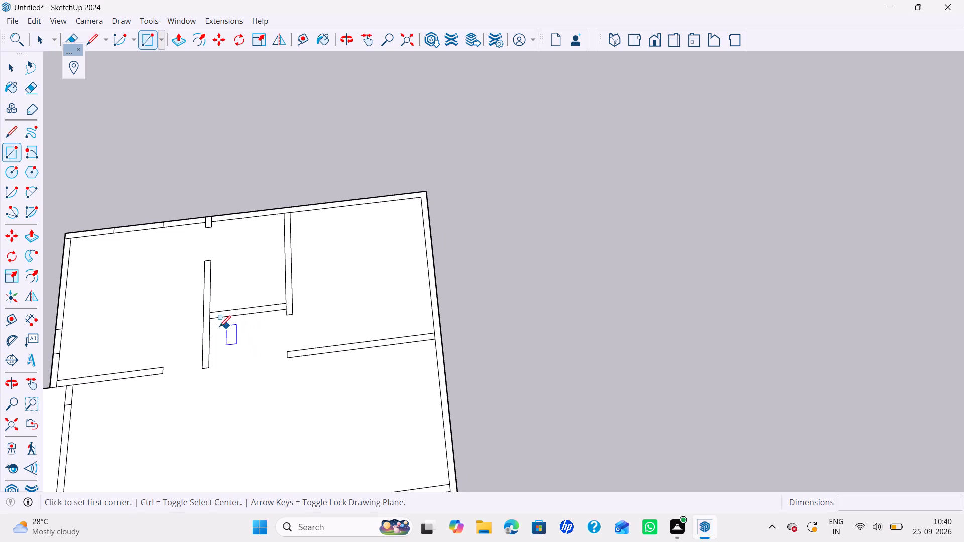
{"action": "left_click", "coordinate": [214, 318]}
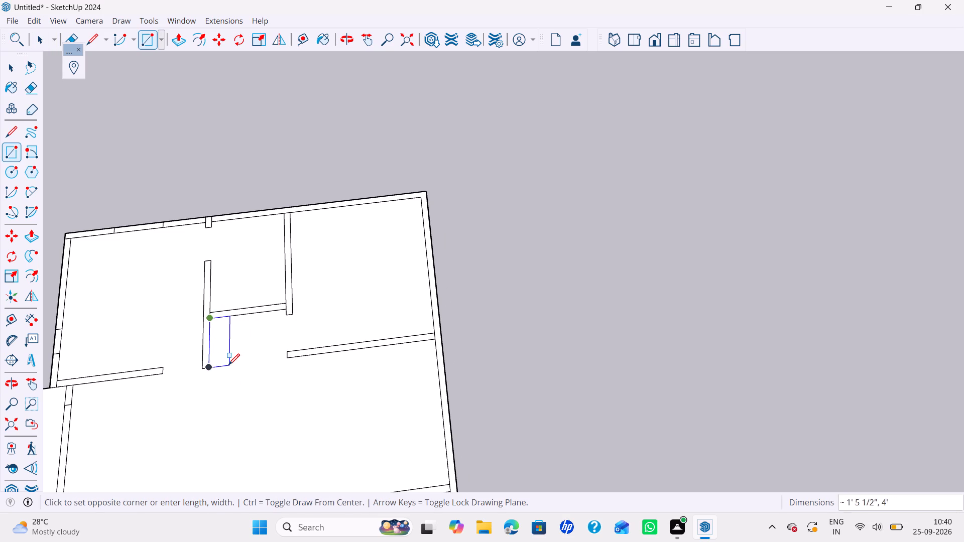
{"action": "left_click", "coordinate": [226, 364]}
Draw a 7'6" by 2' rectangle along the upper-left room's lower wall, starting from its inner corner at the left outer wall.
{"action": "scroll", "coordinate": [230, 332], "scroll_direction": "down", "scroll_amount": 3}
{"action": "middle_click_drag", "start_coordinate": [170, 352], "coordinate": [216, 324], "text": "shift"}
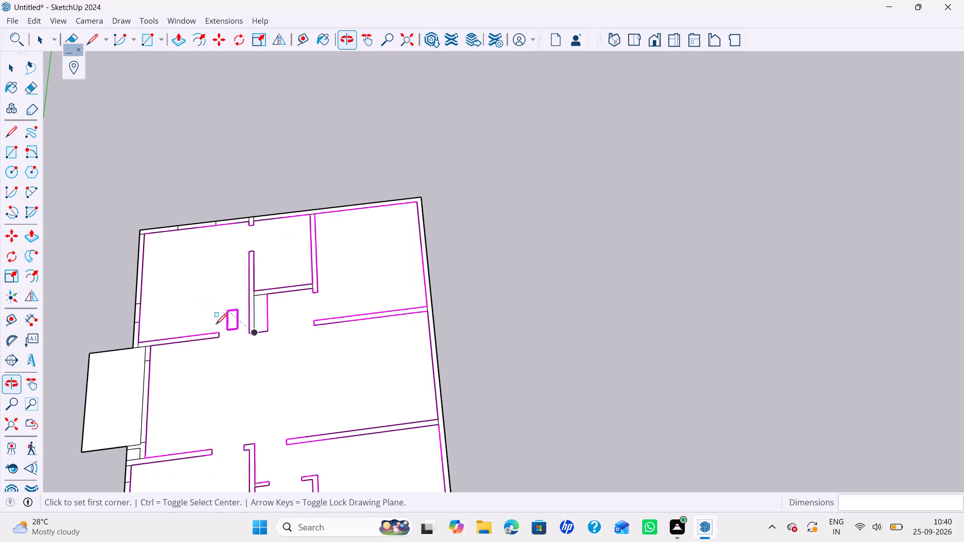
{"action": "scroll", "coordinate": [139, 346], "scroll_direction": "up", "scroll_amount": 3}
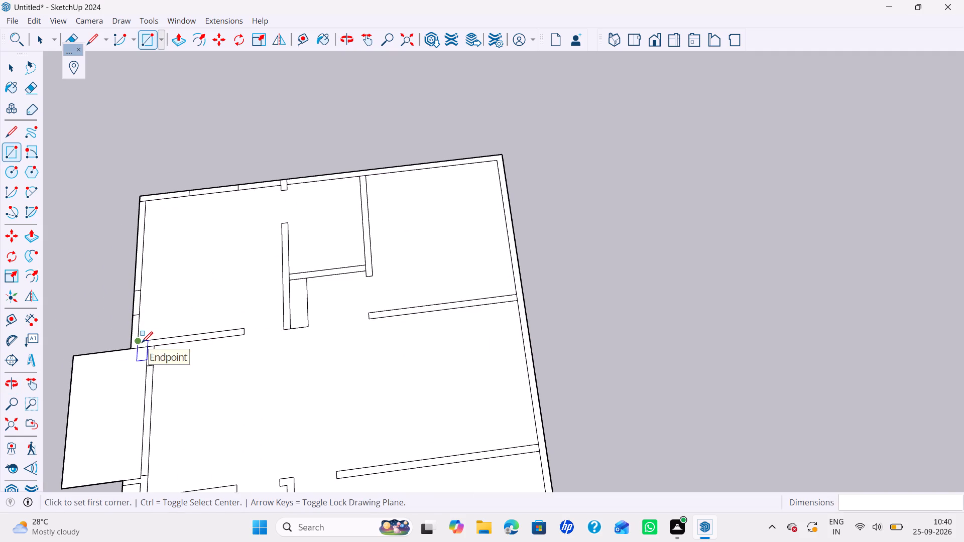
{"action": "left_click", "coordinate": [141, 343]}
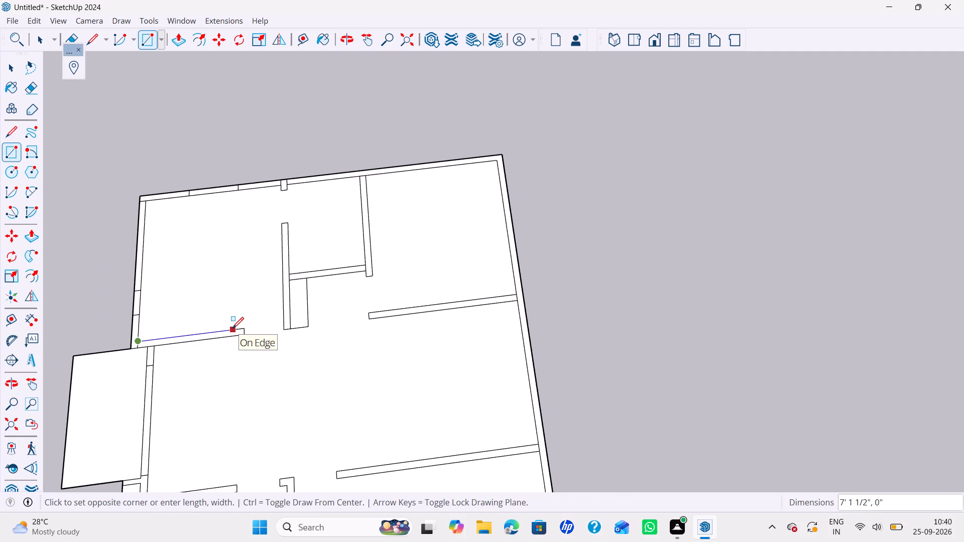
{"action": "scroll", "coordinate": [232, 328], "scroll_direction": "up", "scroll_amount": 5}
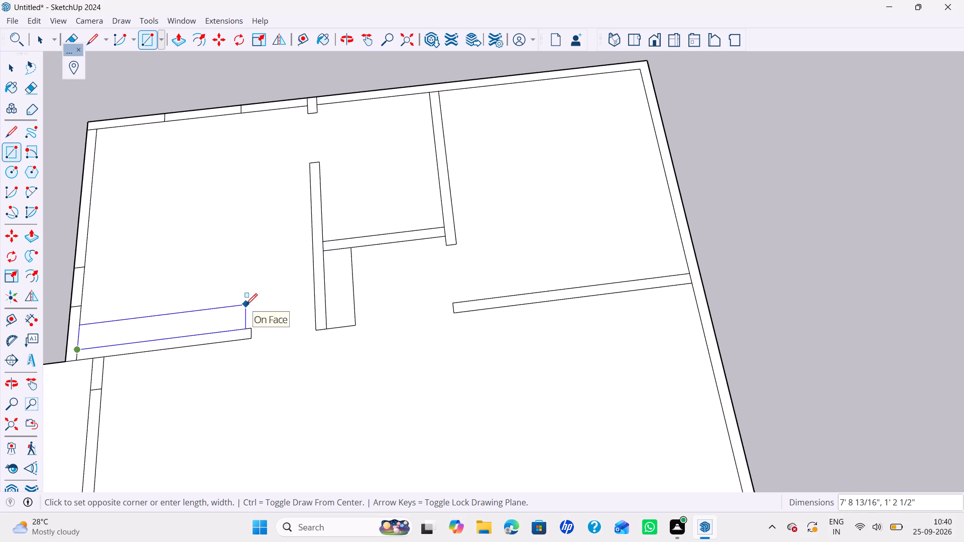
{"action": "key", "text": "7"}
{"action": "type", "text": "'6"}
{"action": "key", "text": "shift+quotedbl"}
{"action": "type", "text": ",2'"}
{"action": "key", "text": "Return"}
{"action": "key", "text": "space"}
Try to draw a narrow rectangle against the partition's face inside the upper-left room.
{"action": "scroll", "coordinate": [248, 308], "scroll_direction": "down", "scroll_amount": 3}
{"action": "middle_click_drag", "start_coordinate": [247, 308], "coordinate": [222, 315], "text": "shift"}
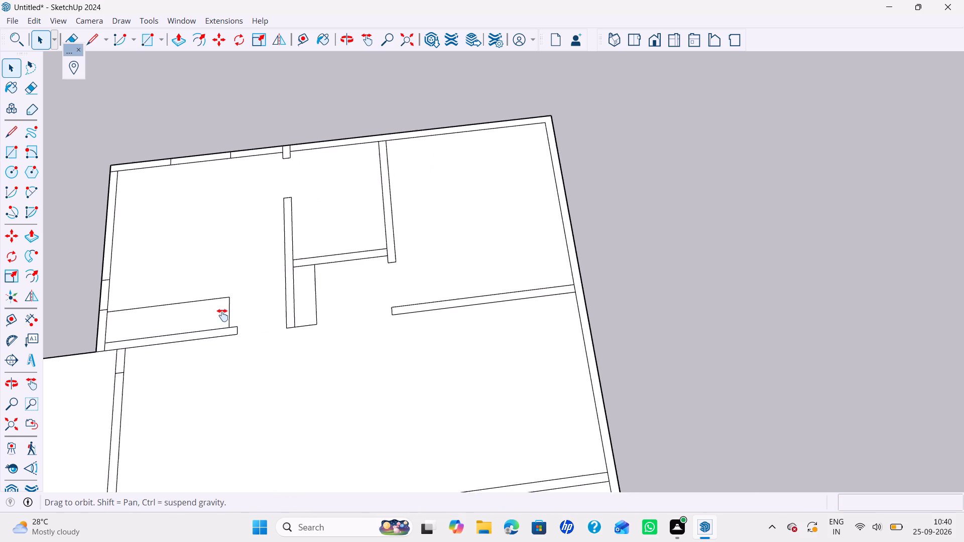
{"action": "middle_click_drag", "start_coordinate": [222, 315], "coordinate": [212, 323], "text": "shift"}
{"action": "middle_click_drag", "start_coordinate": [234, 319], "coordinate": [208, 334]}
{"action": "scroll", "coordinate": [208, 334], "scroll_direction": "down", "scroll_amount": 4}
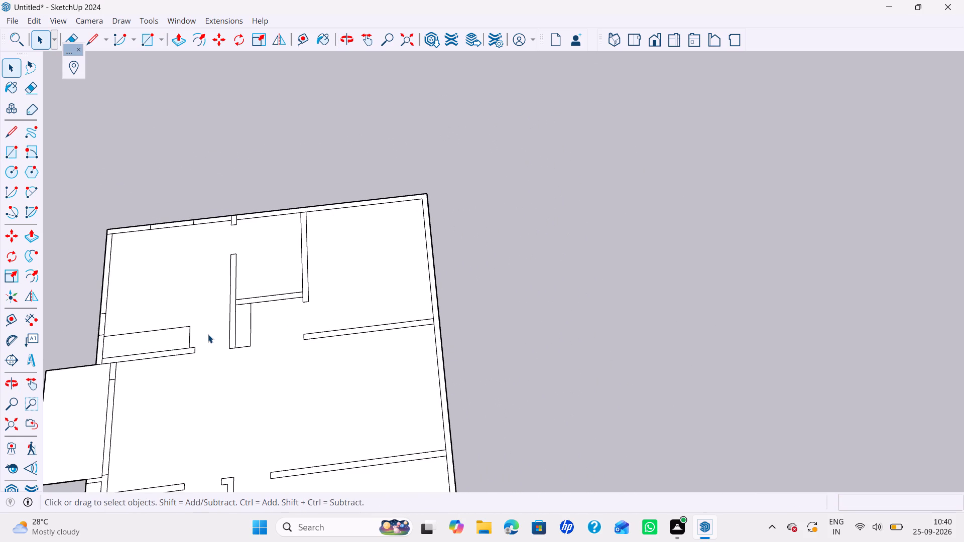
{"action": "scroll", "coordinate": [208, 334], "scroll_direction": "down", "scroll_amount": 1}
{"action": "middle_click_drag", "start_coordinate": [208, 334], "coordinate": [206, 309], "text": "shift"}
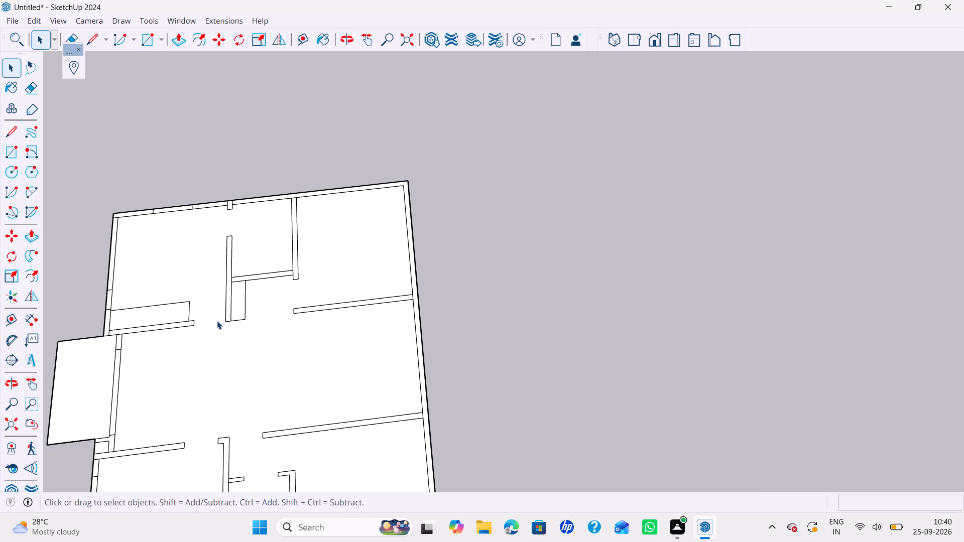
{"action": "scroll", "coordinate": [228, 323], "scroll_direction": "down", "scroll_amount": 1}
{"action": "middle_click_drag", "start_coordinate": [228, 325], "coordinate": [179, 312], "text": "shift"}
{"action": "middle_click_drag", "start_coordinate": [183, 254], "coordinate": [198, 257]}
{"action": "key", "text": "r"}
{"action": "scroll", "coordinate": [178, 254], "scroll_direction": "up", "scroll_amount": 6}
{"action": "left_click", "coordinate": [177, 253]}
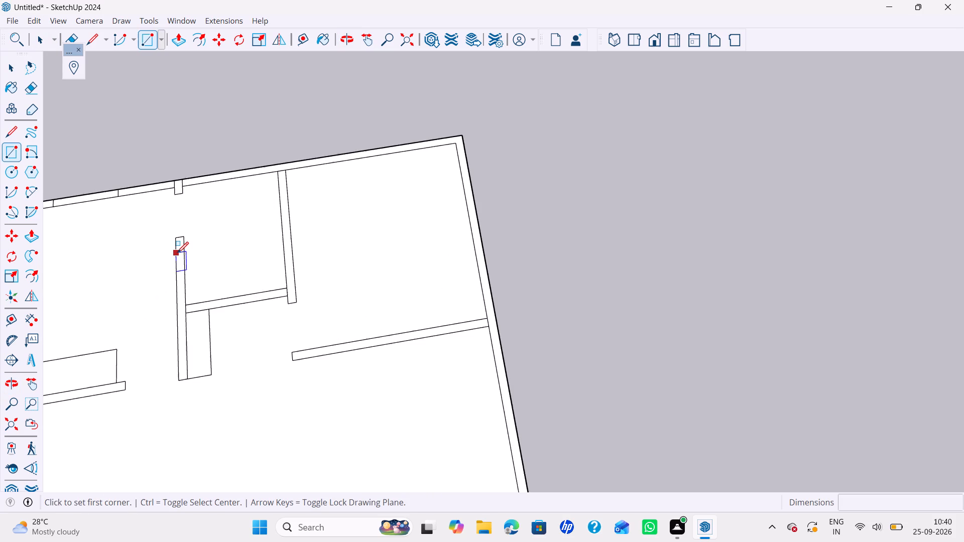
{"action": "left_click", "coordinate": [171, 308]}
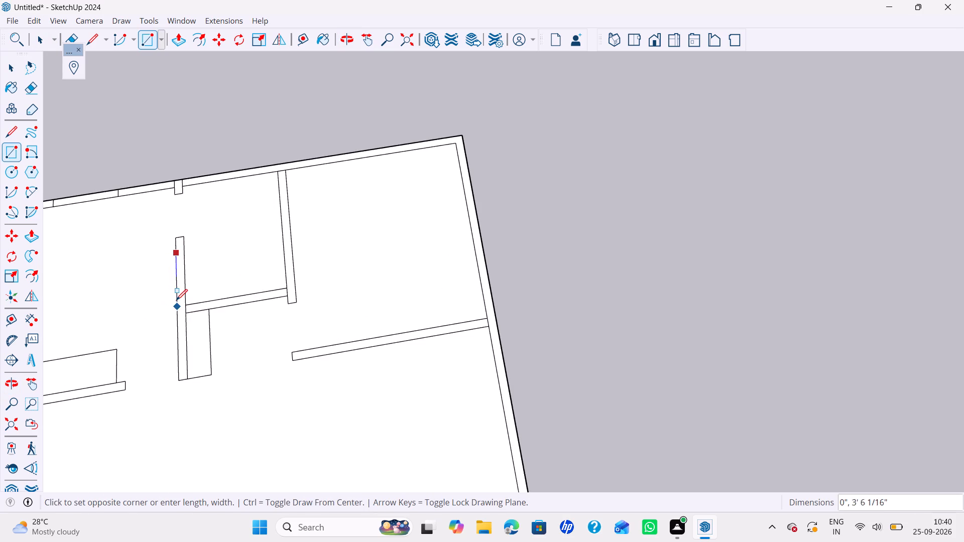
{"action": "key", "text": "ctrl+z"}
Draw a thin rectangle about 3' 8 7/16" by 2 1/2" against the partition's face inside the upper-left room.
{"action": "left_click", "coordinate": [176, 302]}
{"action": "scroll", "coordinate": [177, 261], "scroll_direction": "up", "scroll_amount": 7}
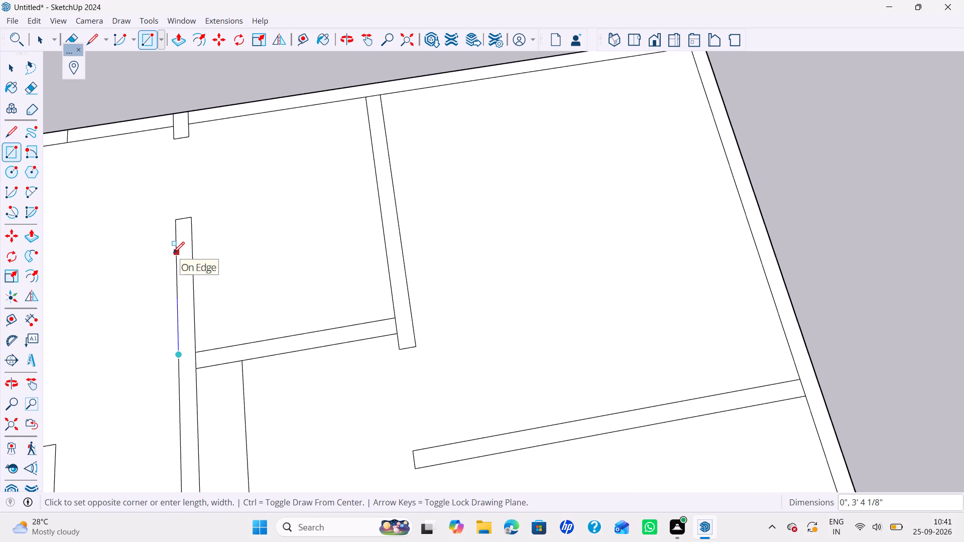
{"action": "scroll", "coordinate": [167, 253], "scroll_direction": "up", "scroll_amount": 4}
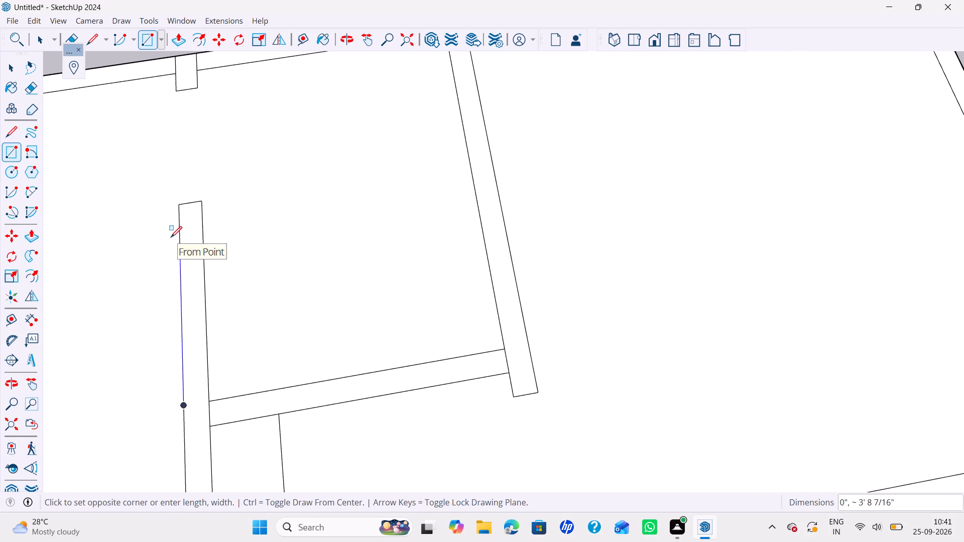
{"action": "scroll", "coordinate": [170, 237], "scroll_direction": "up", "scroll_amount": 6}
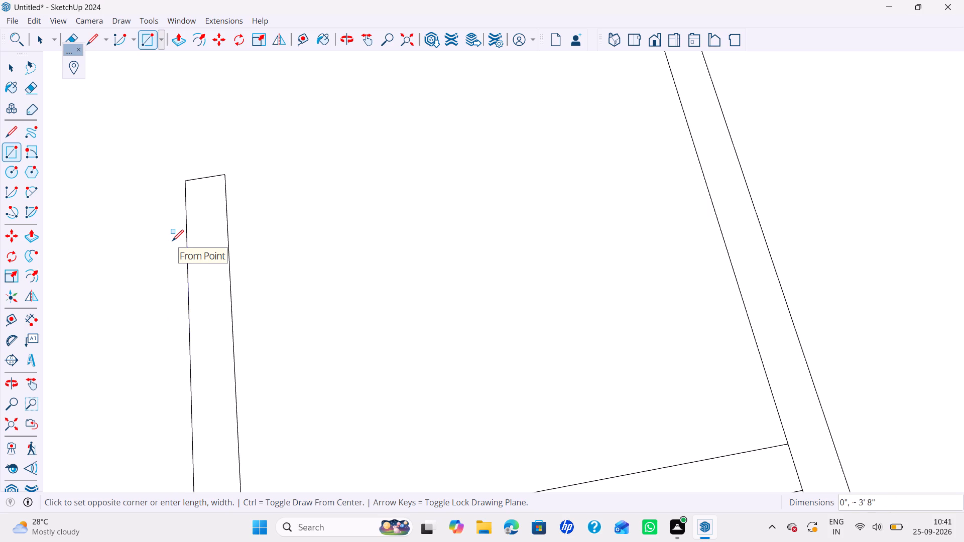
{"action": "left_click", "coordinate": [170, 240]}
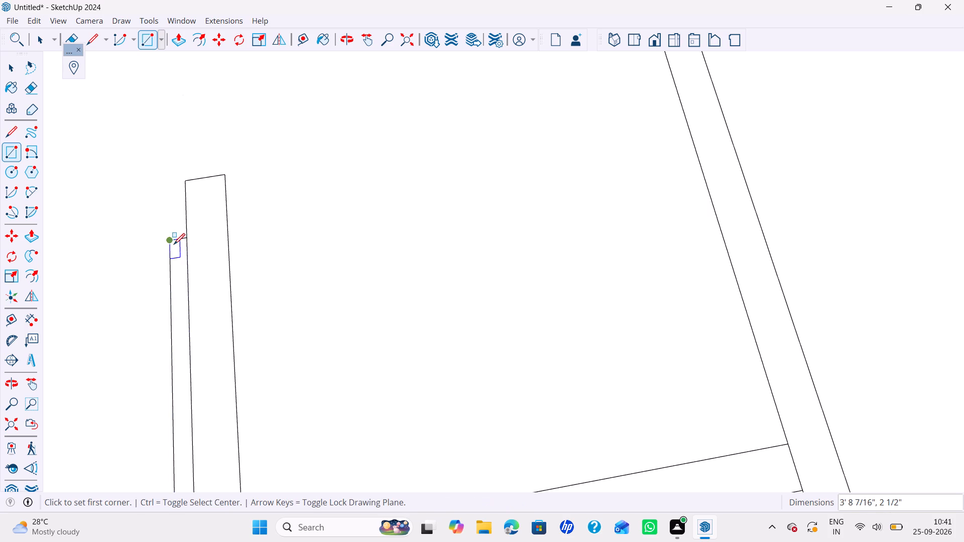
{"action": "scroll", "coordinate": [177, 251], "scroll_direction": "down", "scroll_amount": 13}
{"action": "scroll", "coordinate": [213, 298], "scroll_direction": "down", "scroll_amount": 9}
{"action": "middle_click_drag", "start_coordinate": [211, 318], "coordinate": [183, 289], "text": "shift"}
{"action": "key", "text": "space"}
Draw two lines across the right outer wall, extending both edges of the upper-right room's lower wall to the outer face.
{"action": "scroll", "coordinate": [191, 307], "scroll_direction": "down", "scroll_amount": 4}
{"action": "middle_click_drag", "start_coordinate": [190, 312], "coordinate": [170, 277], "text": "shift"}
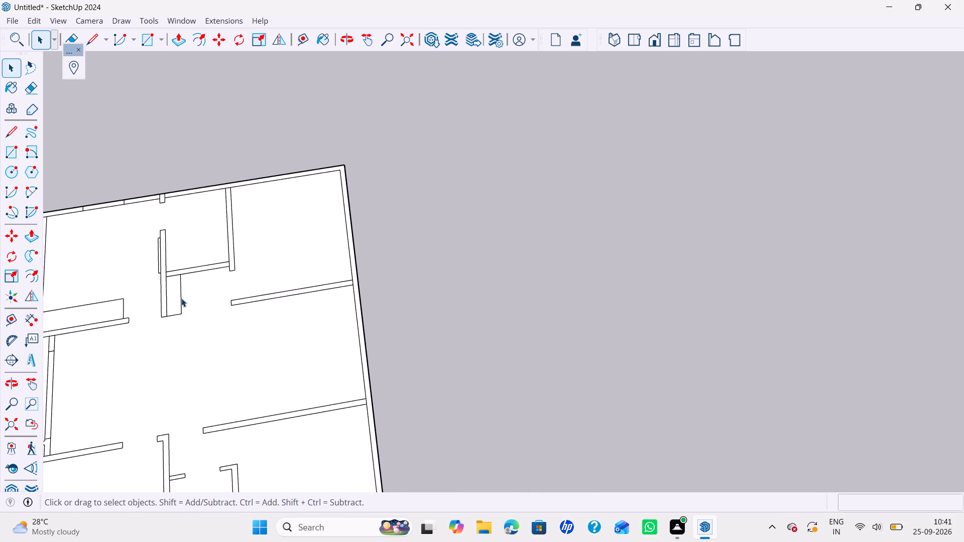
{"action": "scroll", "coordinate": [184, 300], "scroll_direction": "down", "scroll_amount": 4}
{"action": "middle_click_drag", "start_coordinate": [189, 308], "coordinate": [137, 290], "text": "shift"}
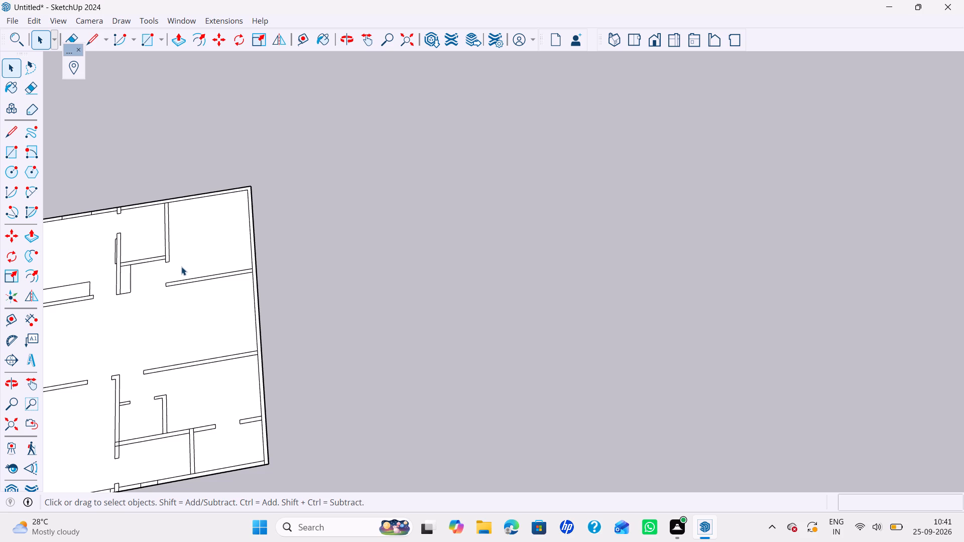
{"action": "middle_click_drag", "start_coordinate": [181, 274], "coordinate": [175, 261], "text": "shift"}
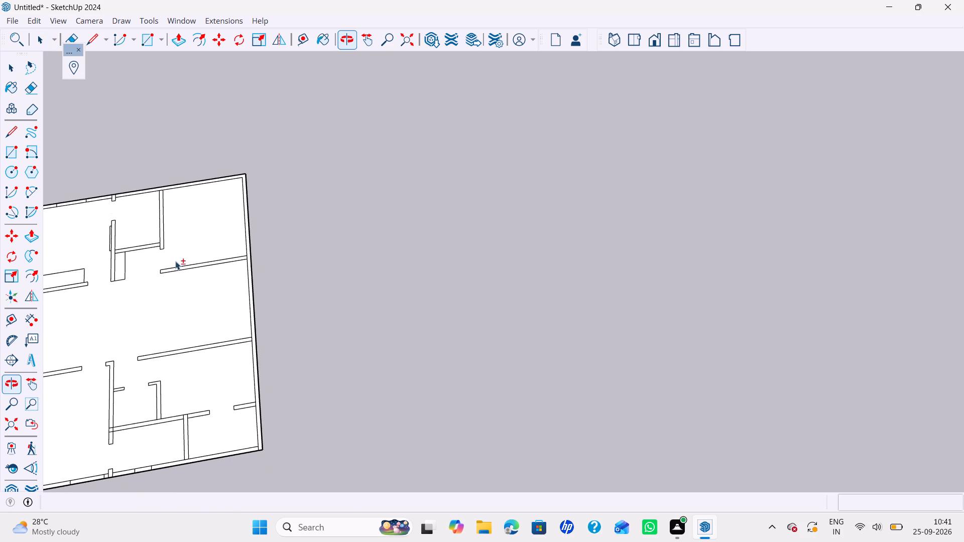
{"action": "key", "text": "r"}
{"action": "scroll", "coordinate": [245, 255], "scroll_direction": "up", "scroll_amount": 2}
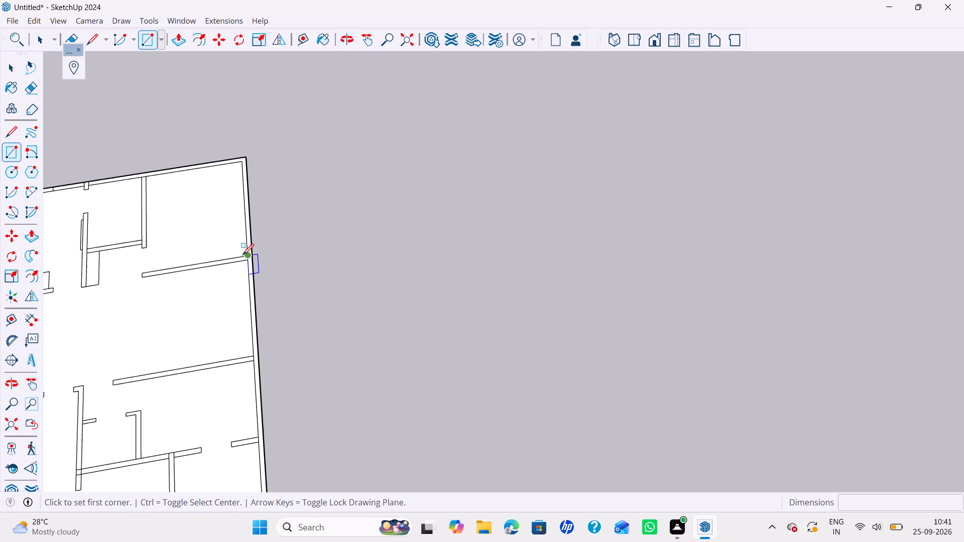
{"action": "scroll", "coordinate": [251, 255], "scroll_direction": "up", "scroll_amount": 1}
{"action": "middle_click_drag", "start_coordinate": [252, 260], "coordinate": [246, 283], "text": "shift"}
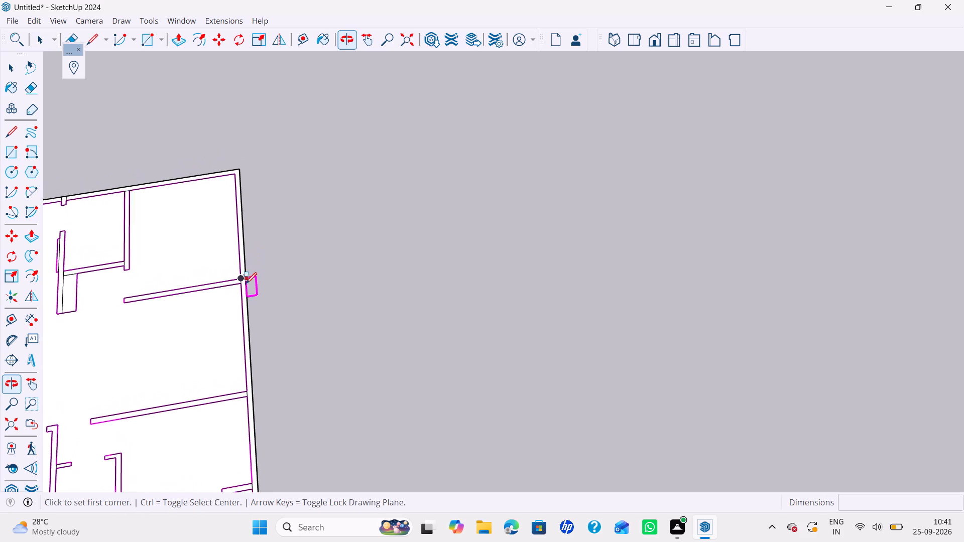
{"action": "scroll", "coordinate": [240, 272], "scroll_direction": "up", "scroll_amount": 3}
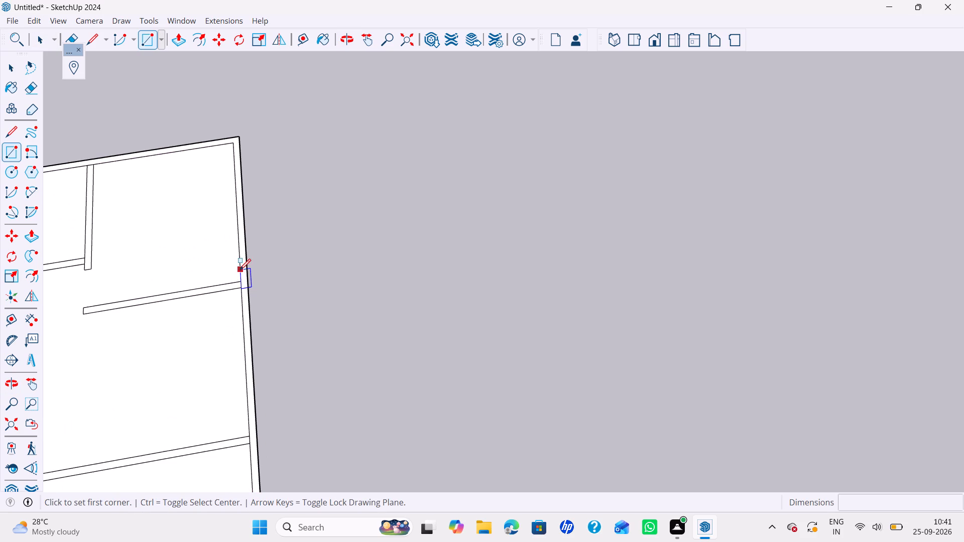
{"action": "key", "text": "l"}
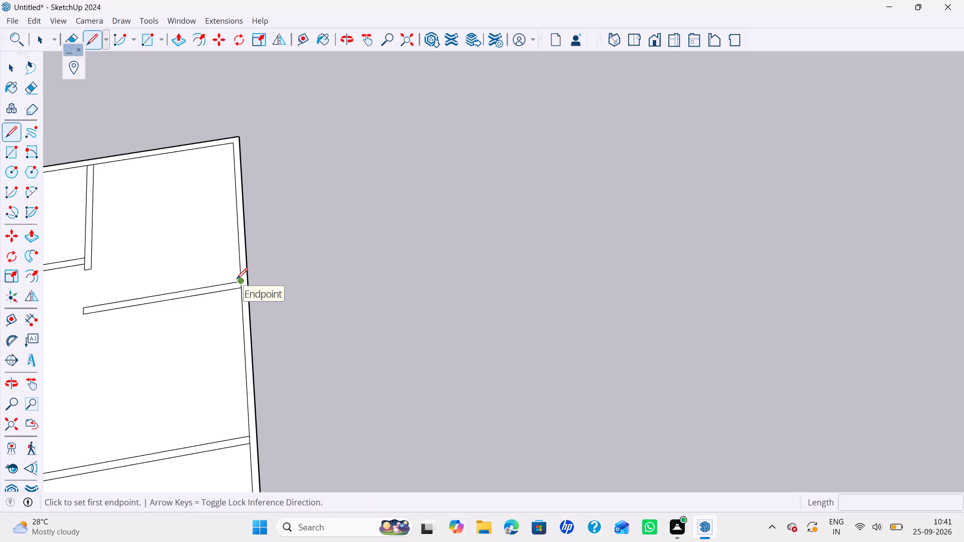
{"action": "left_click", "coordinate": [237, 280]}
{"action": "scroll", "coordinate": [251, 280], "scroll_direction": "up", "scroll_amount": 4}
{"action": "left_click", "coordinate": [247, 279]}
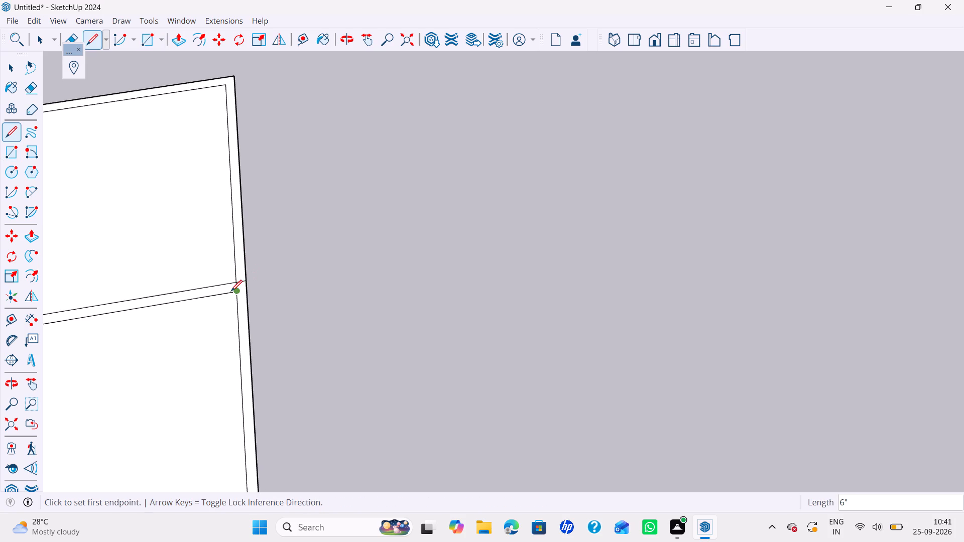
{"action": "left_click", "coordinate": [233, 291]}
{"action": "left_click", "coordinate": [248, 292]}
Erase the right outer wall's inner-face segment between the two new lines at the upper-right room's lower wall.
{"action": "key", "text": "e"}
{"action": "scroll", "coordinate": [242, 287], "scroll_direction": "up", "scroll_amount": 2}
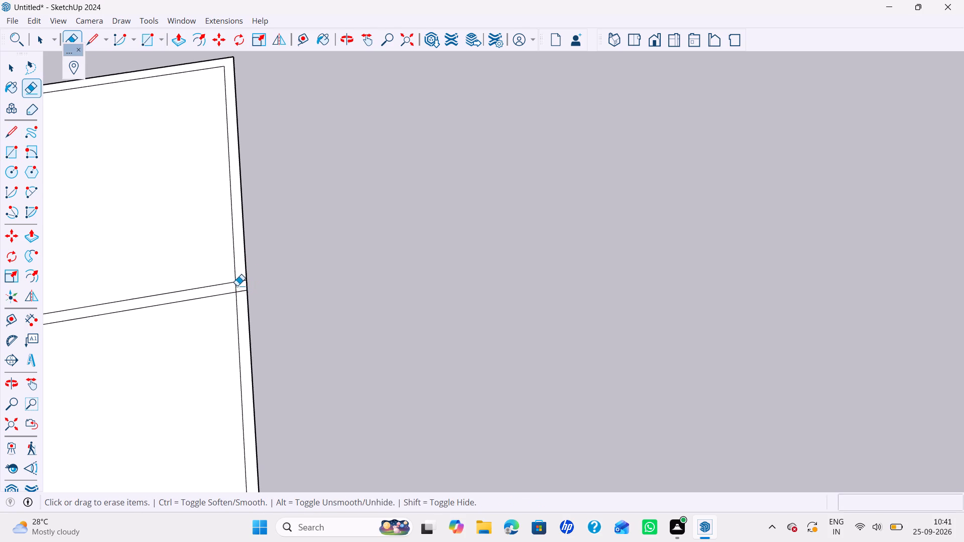
{"action": "left_click", "coordinate": [234, 285]}
{"action": "key", "text": "space"}
{"action": "scroll", "coordinate": [235, 280], "scroll_direction": "down", "scroll_amount": 5}
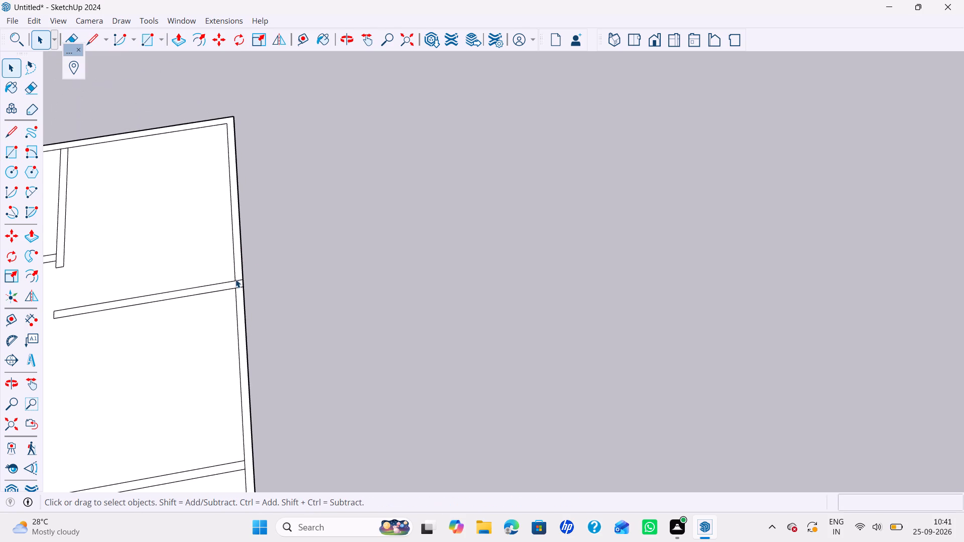
Draw an 8' by 2' rectangle along the upper-right room's lower wall, starting at the right outer wall's inner face.
{"action": "key", "text": "r"}
{"action": "left_click", "coordinate": [234, 279]}
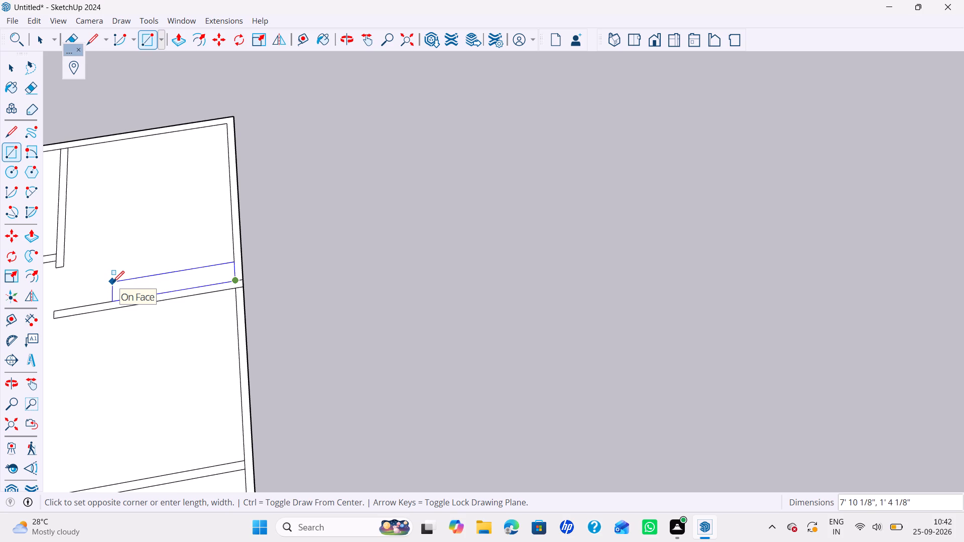
{"action": "key", "text": "8"}
{"action": "key", "text": "apostrophe"}
{"action": "key", "text": "comma"}
{"action": "type", "text": "2'"}
{"action": "key", "text": "Return"}
{"action": "scroll", "coordinate": [113, 282], "scroll_direction": "up", "scroll_amount": 1}
{"action": "key", "text": "space"}
Draw a thin rectangle a little over 3' long against the right outer wall's inner face in the upper-right room.
{"action": "scroll", "coordinate": [122, 285], "scroll_direction": "down", "scroll_amount": 5}
{"action": "middle_click_drag", "start_coordinate": [134, 297], "coordinate": [231, 248], "text": "shift"}
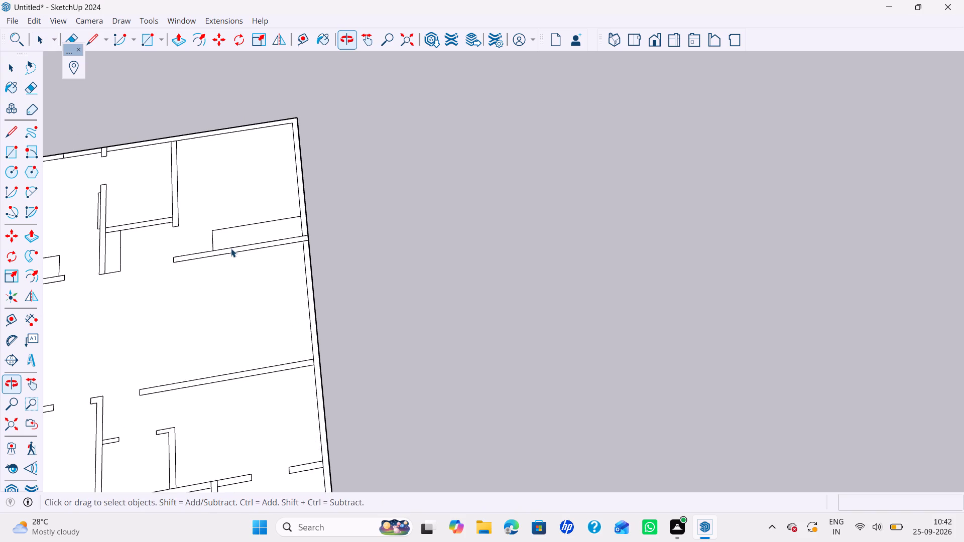
{"action": "middle_click_drag", "start_coordinate": [229, 250], "coordinate": [188, 341], "text": "shift"}
{"action": "middle_click_drag", "start_coordinate": [198, 337], "coordinate": [213, 337]}
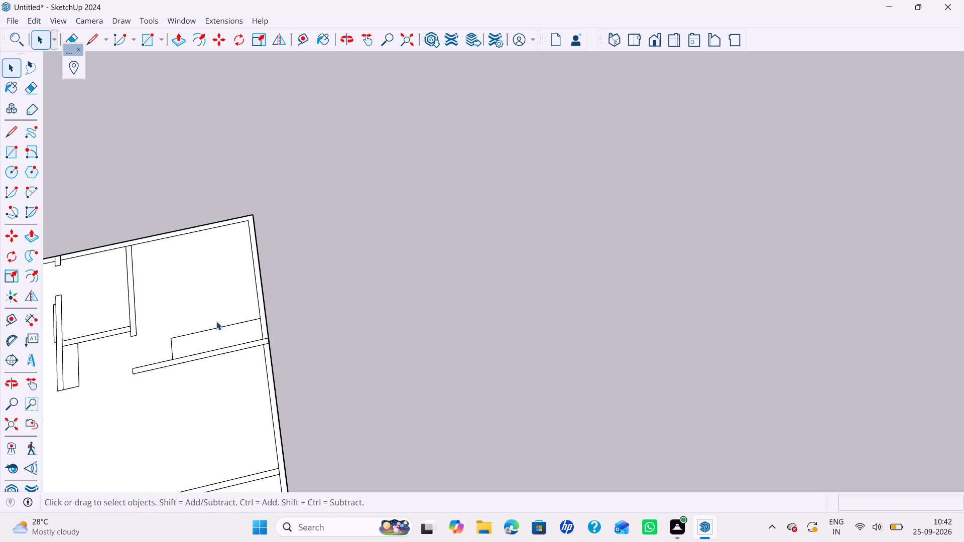
{"action": "key", "text": "r"}
{"action": "scroll", "coordinate": [232, 281], "scroll_direction": "up", "scroll_amount": 1}
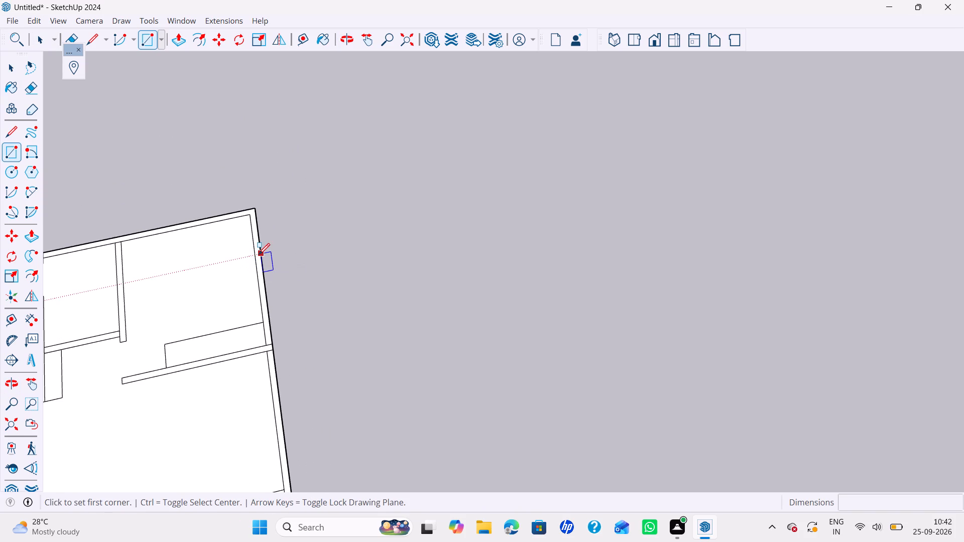
{"action": "left_click", "coordinate": [254, 252]}
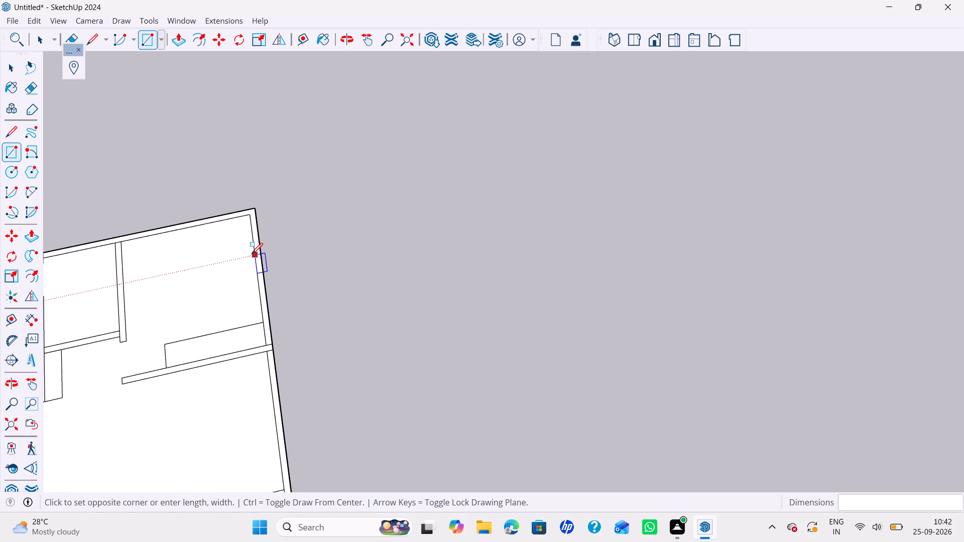
{"action": "scroll", "coordinate": [251, 278], "scroll_direction": "up", "scroll_amount": 4}
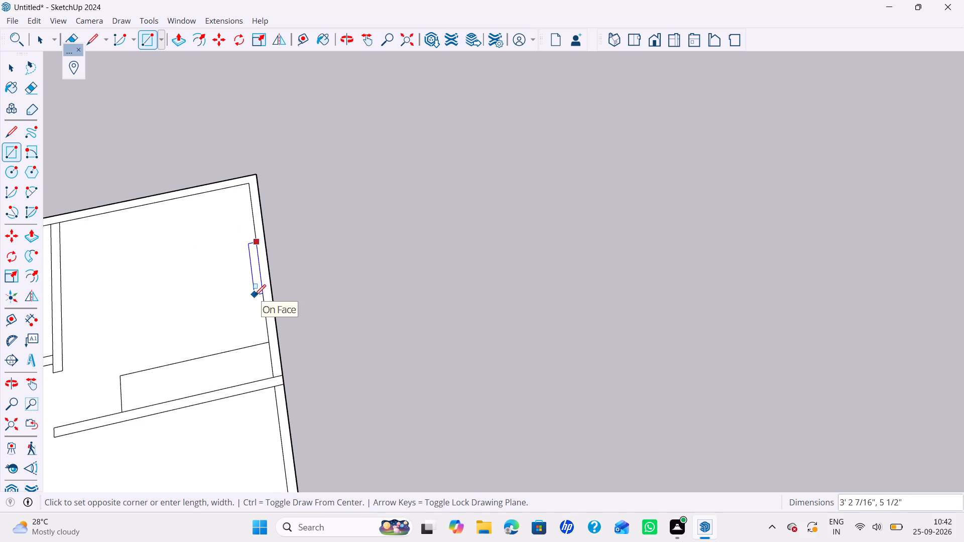
{"action": "left_click", "coordinate": [256, 300]}
{"action": "scroll", "coordinate": [265, 263], "scroll_direction": "down", "scroll_amount": 3}
{"action": "middle_click_drag", "start_coordinate": [265, 263], "coordinate": [279, 325], "text": "shift"}
{"action": "scroll", "coordinate": [266, 270], "scroll_direction": "down", "scroll_amount": 1, "text": "shift"}
{"action": "key", "text": "space"}
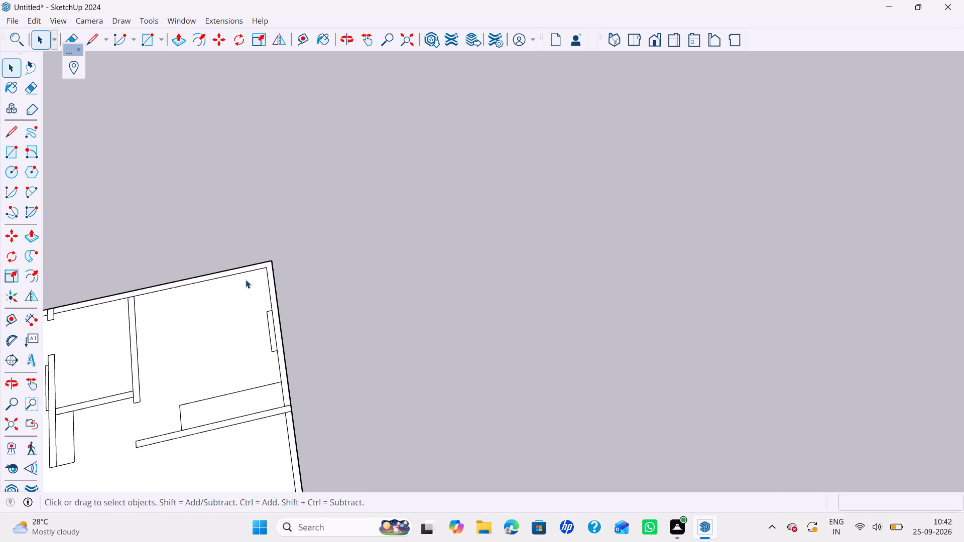
Draw a 6" line across the right outer wall from the upper-right room's inner corner to the outer face.
{"action": "key", "text": "l"}
{"action": "scroll", "coordinate": [255, 279], "scroll_direction": "up", "scroll_amount": 4}
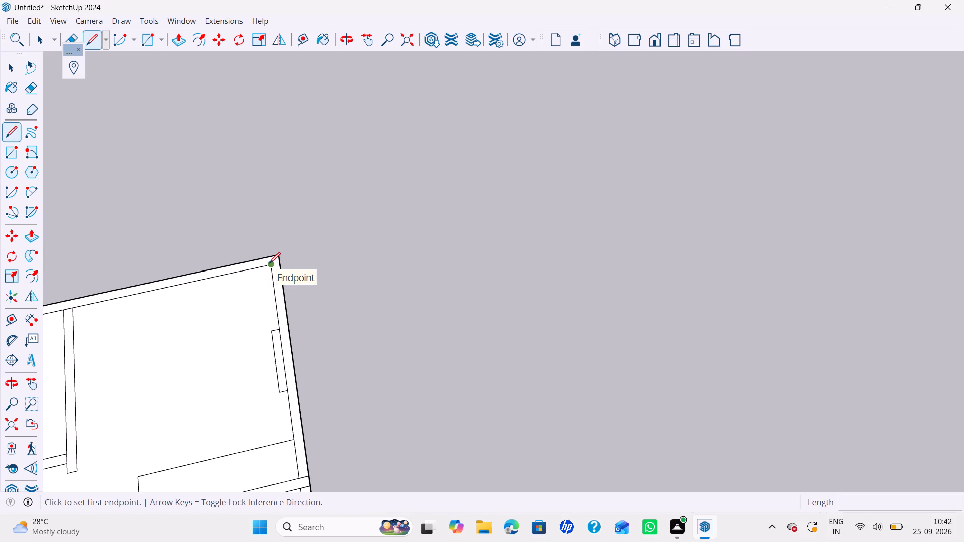
{"action": "left_click", "coordinate": [270, 264]}
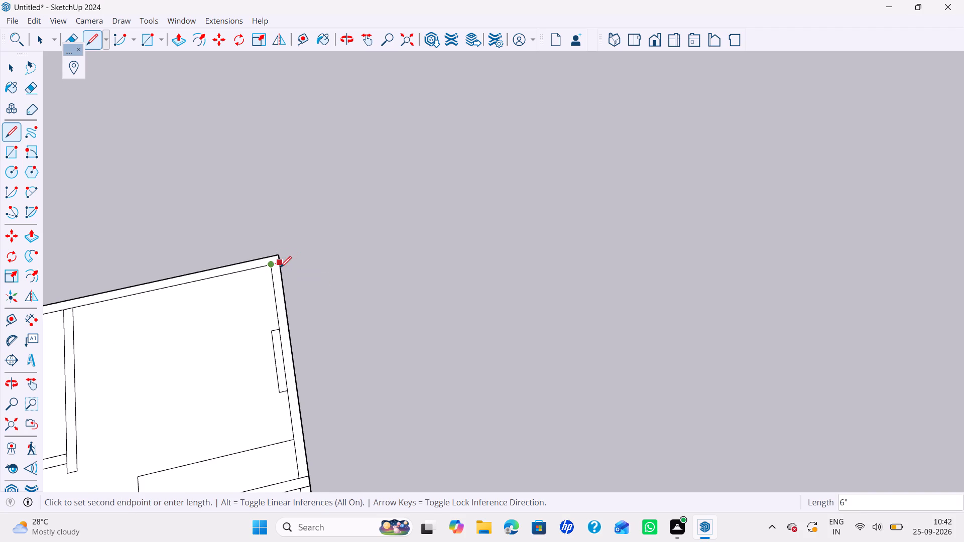
{"action": "scroll", "coordinate": [280, 267], "scroll_direction": "up", "scroll_amount": 3}
{"action": "left_click", "coordinate": [278, 260]}
Extend both faces of the upper-right room's left partition across the top outer wall and erase the inner-face segment between them.
{"action": "scroll", "coordinate": [263, 268], "scroll_direction": "down", "scroll_amount": 3}
{"action": "middle_click_drag", "start_coordinate": [251, 279], "coordinate": [381, 276], "text": "shift"}
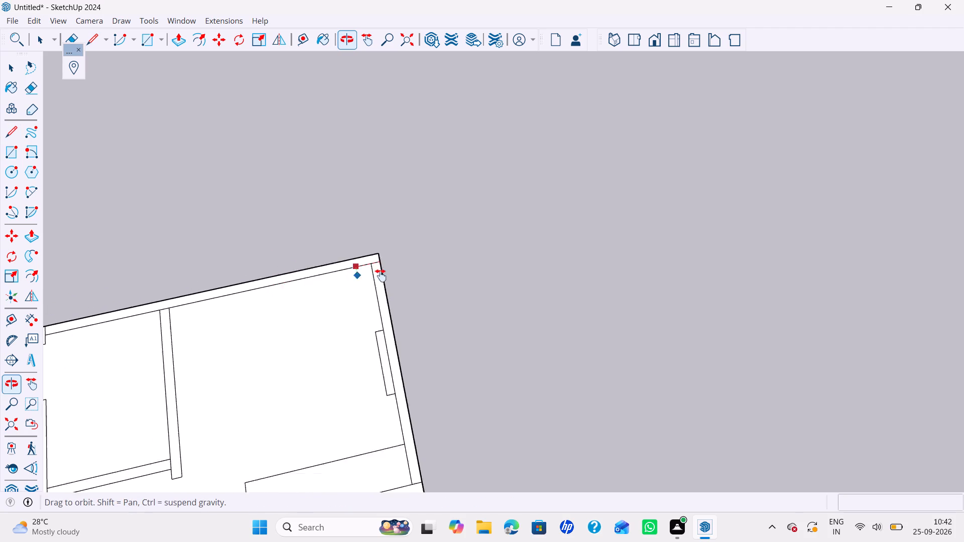
{"action": "middle_click_drag", "start_coordinate": [381, 276], "coordinate": [381, 276], "text": "shift"}
{"action": "scroll", "coordinate": [208, 315], "scroll_direction": "up", "scroll_amount": 2}
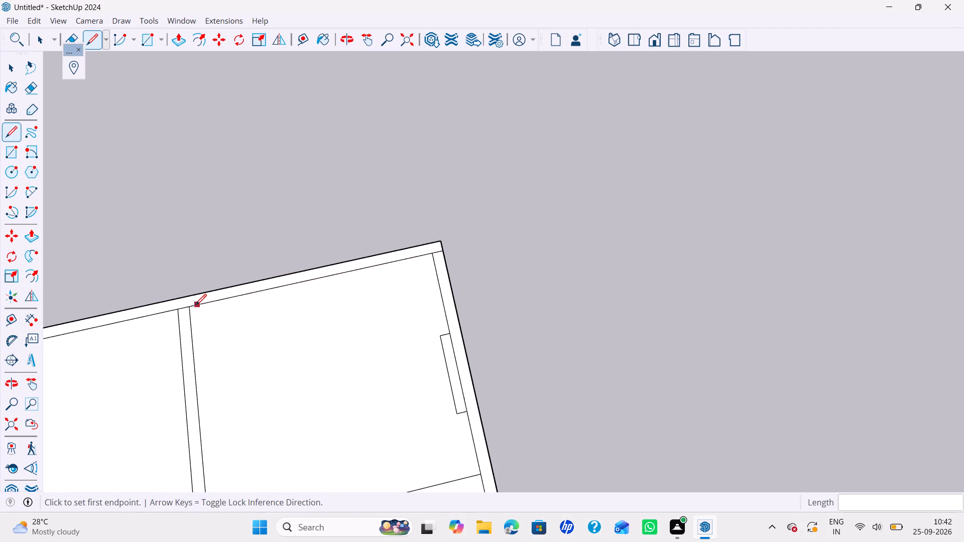
{"action": "left_click", "coordinate": [193, 306]}
{"action": "left_click", "coordinate": [189, 297]}
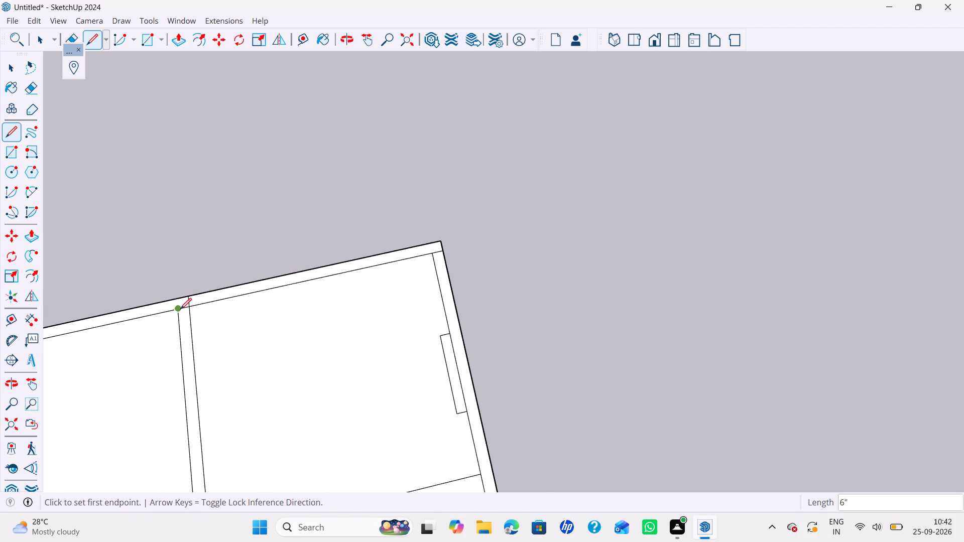
{"action": "left_click", "coordinate": [180, 309]}
{"action": "left_click", "coordinate": [178, 295]}
{"action": "key", "text": "r"}
{"action": "key", "text": "e"}
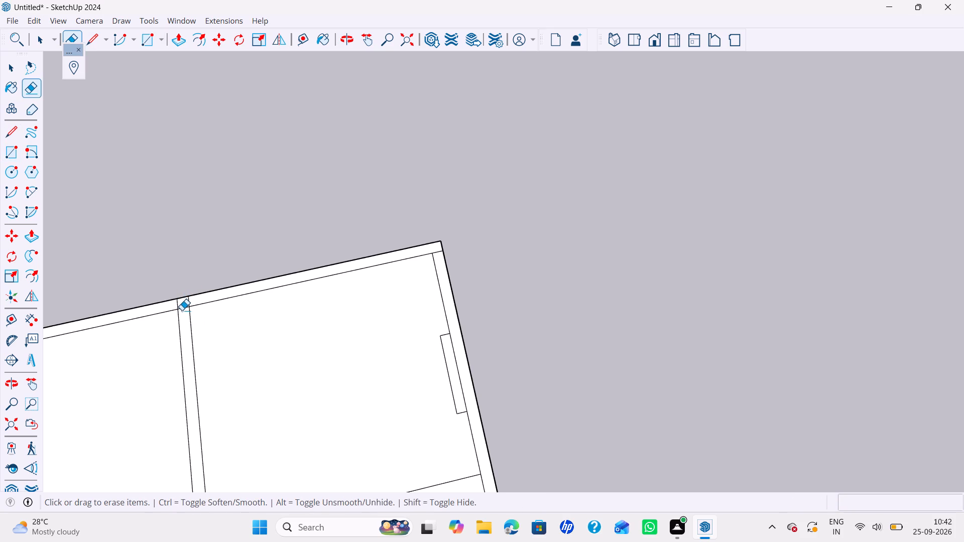
{"action": "left_click", "coordinate": [181, 310]}
Copy the partition's right-hand line across the top outer wall 5' 6" along the upper-right room's wall to its middle.
{"action": "key", "text": "space"}
{"action": "left_click", "coordinate": [188, 302]}
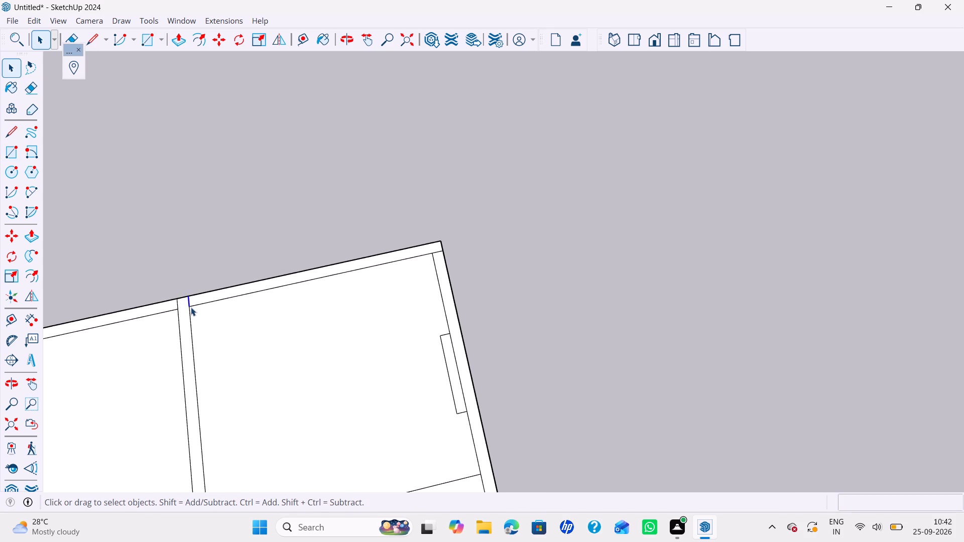
{"action": "key", "text": "m"}
{"action": "left_click", "coordinate": [190, 305], "text": "ctrl"}
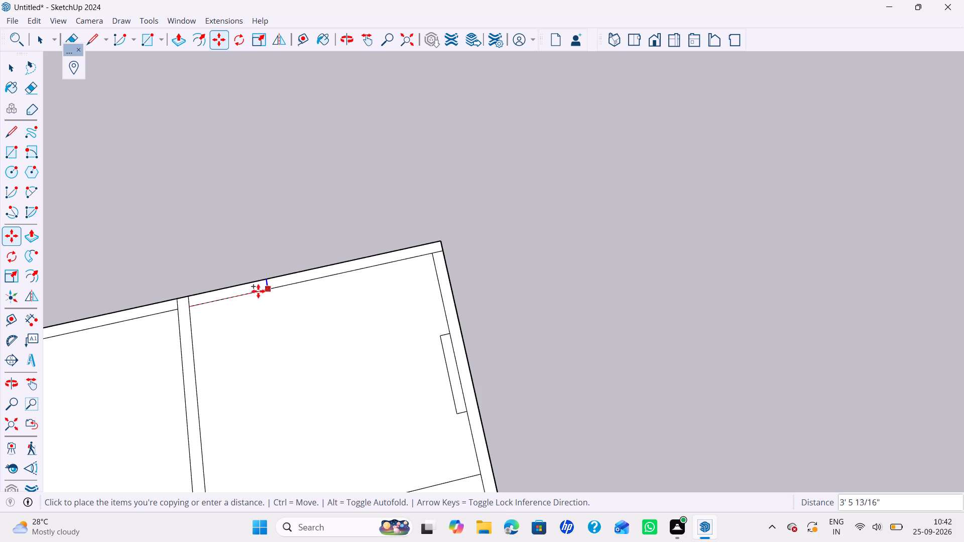
{"action": "left_click", "coordinate": [312, 281]}
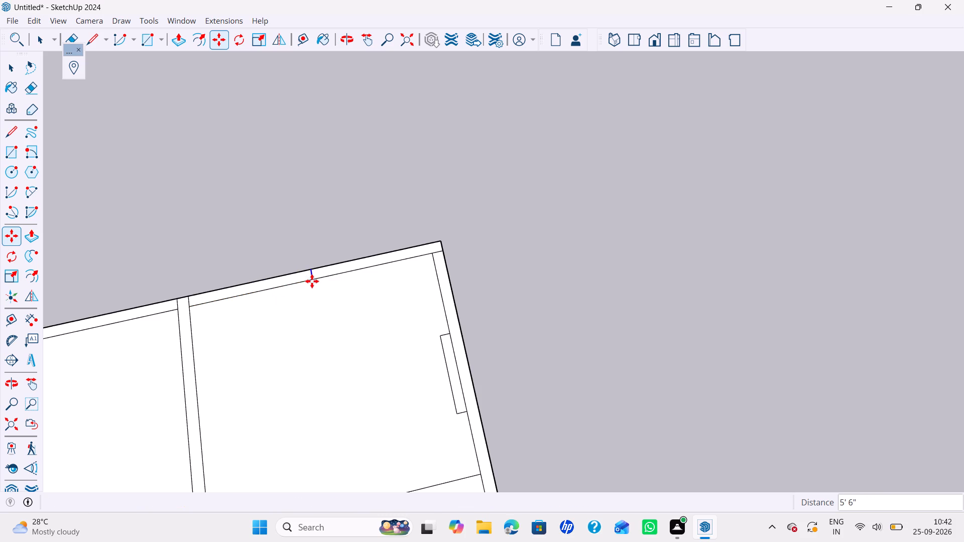
Mark a 6' opening in that wall by copying the middle line 3' left, copying the result 6' right, and erasing the middle line.
{"action": "left_click", "coordinate": [311, 280]}
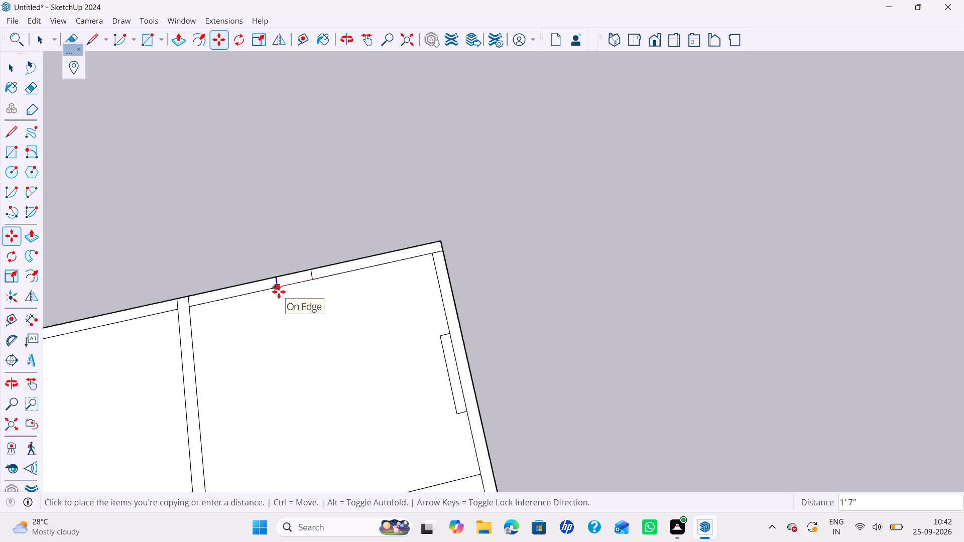
{"action": "type", "text": "3'"}
{"action": "key", "text": "Return"}
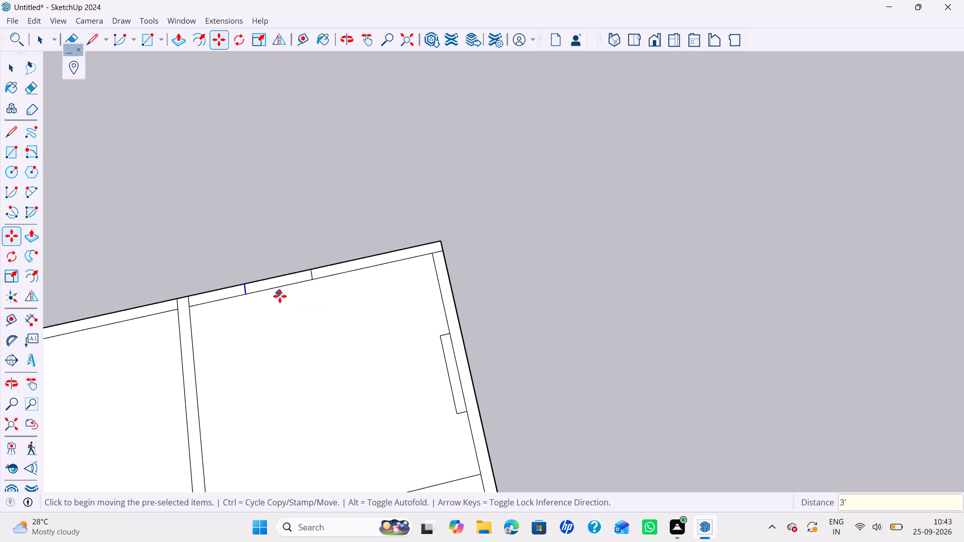
{"action": "left_click", "coordinate": [245, 296], "text": "ctrl"}
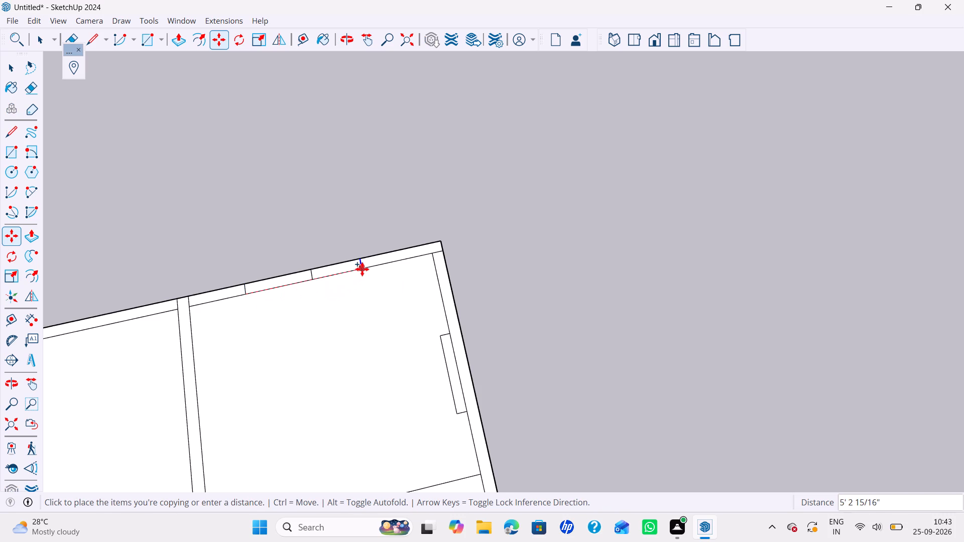
{"action": "type", "text": "6'"}
{"action": "key", "text": "Return"}
{"action": "key", "text": "space"}
{"action": "key", "text": "e"}
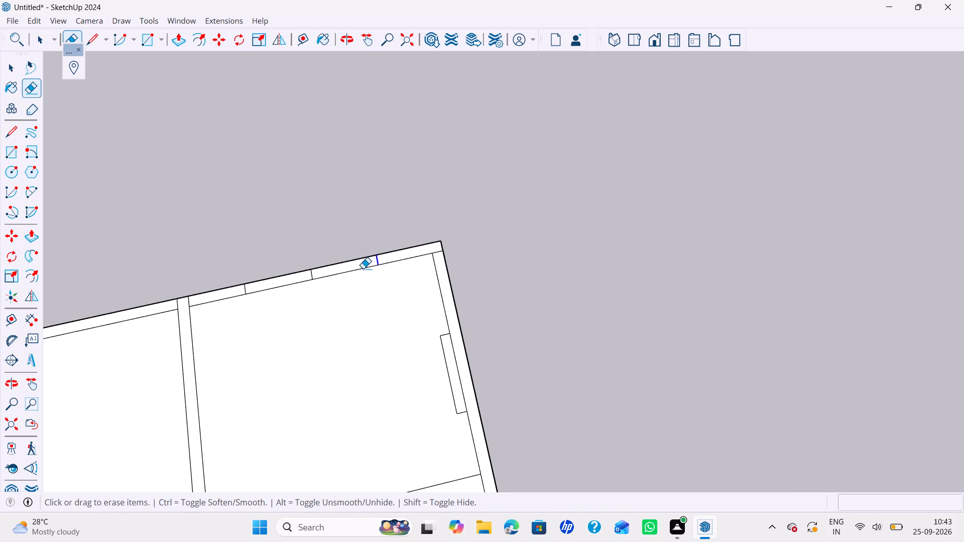
{"action": "left_click", "coordinate": [312, 274]}
Move the right marker line of the opening in the upper-left room's top outer wall 1' to the right.
{"action": "scroll", "coordinate": [319, 292], "scroll_direction": "down", "scroll_amount": 4, "text": "shift"}
{"action": "middle_click_drag", "start_coordinate": [321, 303], "coordinate": [490, 298], "text": "shift"}
{"action": "key", "text": "space"}
{"action": "scroll", "coordinate": [222, 344], "scroll_direction": "up", "scroll_amount": 5}
{"action": "left_click", "coordinate": [238, 336]}
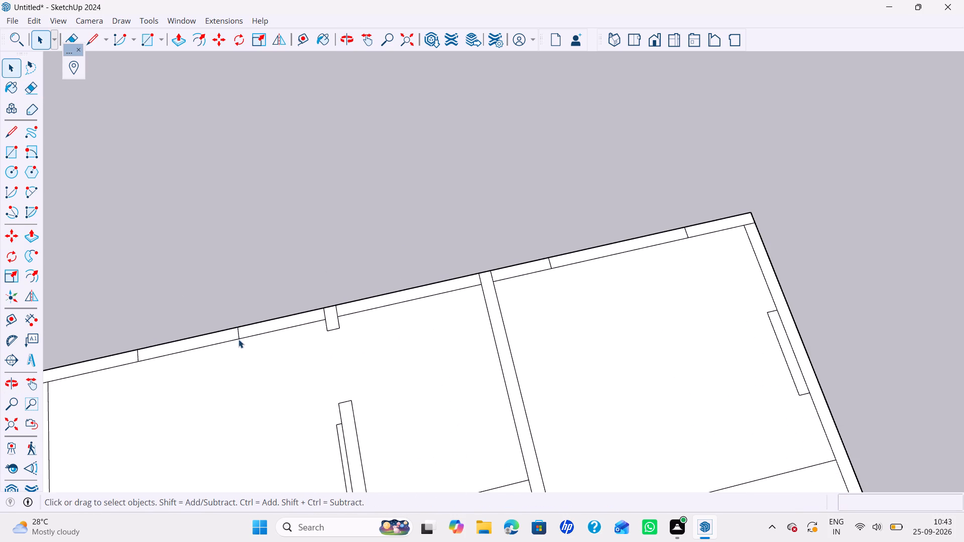
{"action": "key", "text": "m"}
{"action": "left_click", "coordinate": [242, 340], "text": "ctrl"}
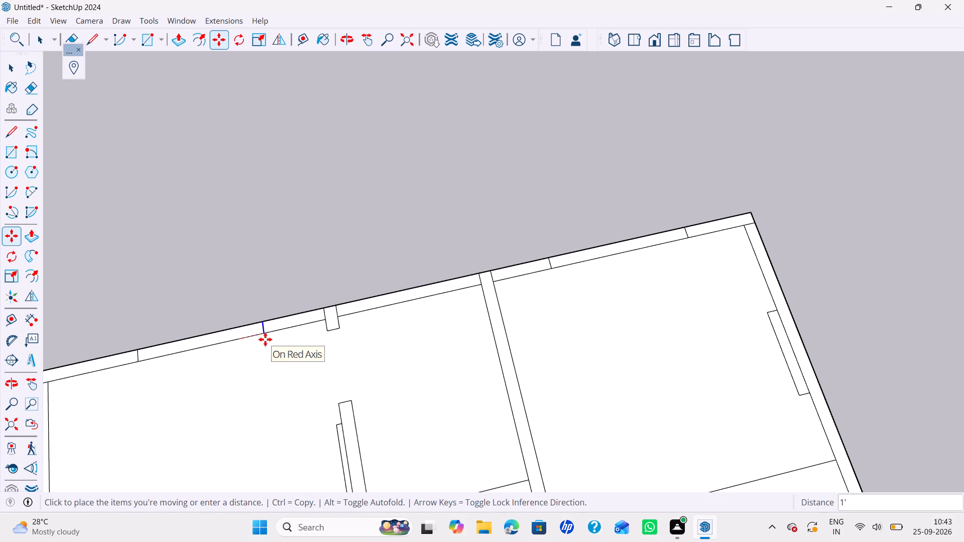
{"action": "type", "text": "1'"}
{"action": "key", "text": "Return"}
{"action": "key", "text": "space"}
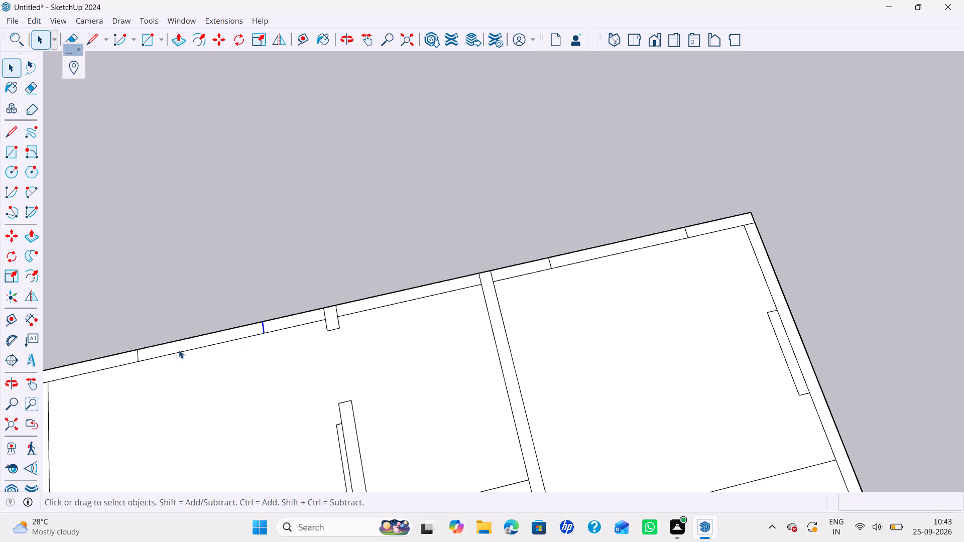
Move the left marker line of the same upper-left room opening 1' to the left.
{"action": "left_click", "coordinate": [137, 358]}
{"action": "key", "text": "m"}
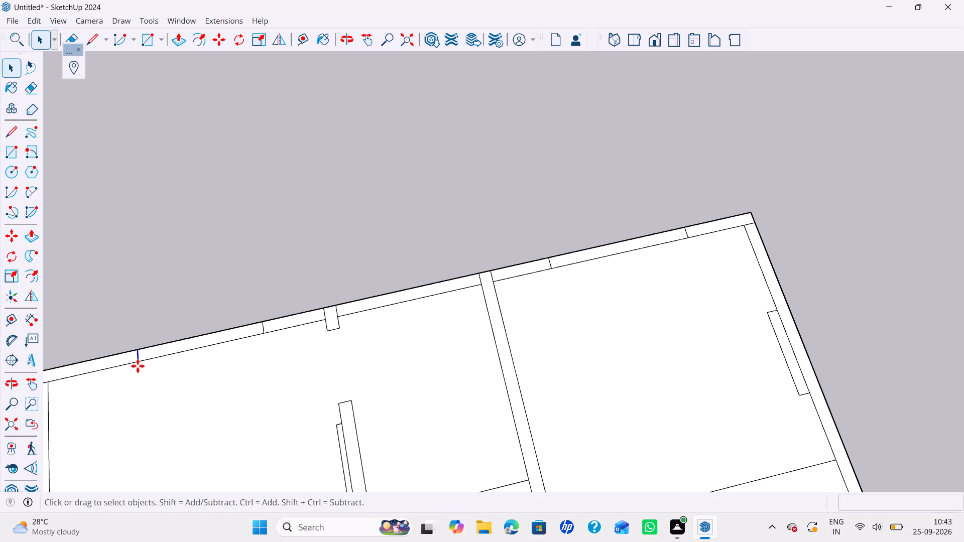
{"action": "left_click", "coordinate": [137, 359]}
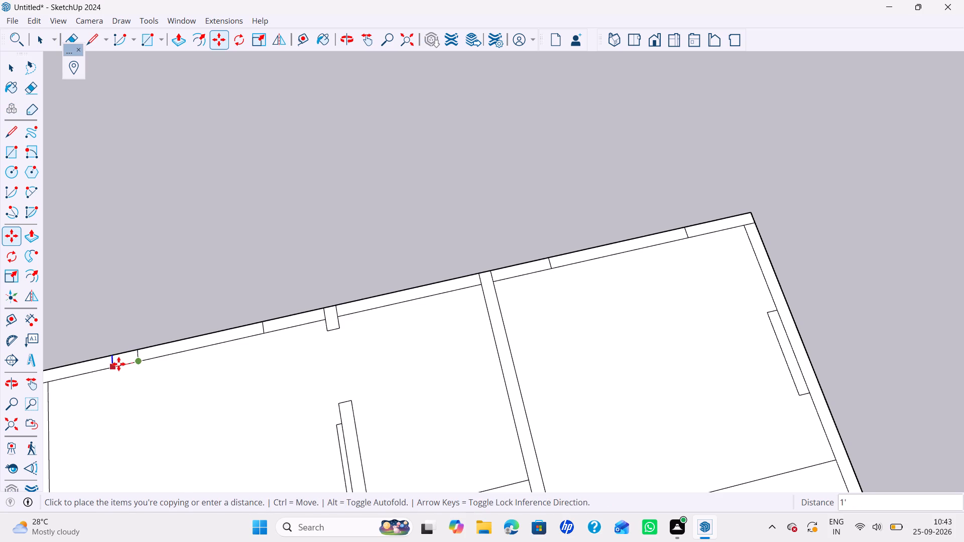
{"action": "key", "text": "1"}
{"action": "key", "text": "apostrophe"}
{"action": "key", "text": "Return"}
{"action": "key", "text": "space"}
Examine the overall floor plan, checking its walls, openings and furniture outlines.
{"action": "scroll", "coordinate": [202, 361], "scroll_direction": "down", "scroll_amount": 1}
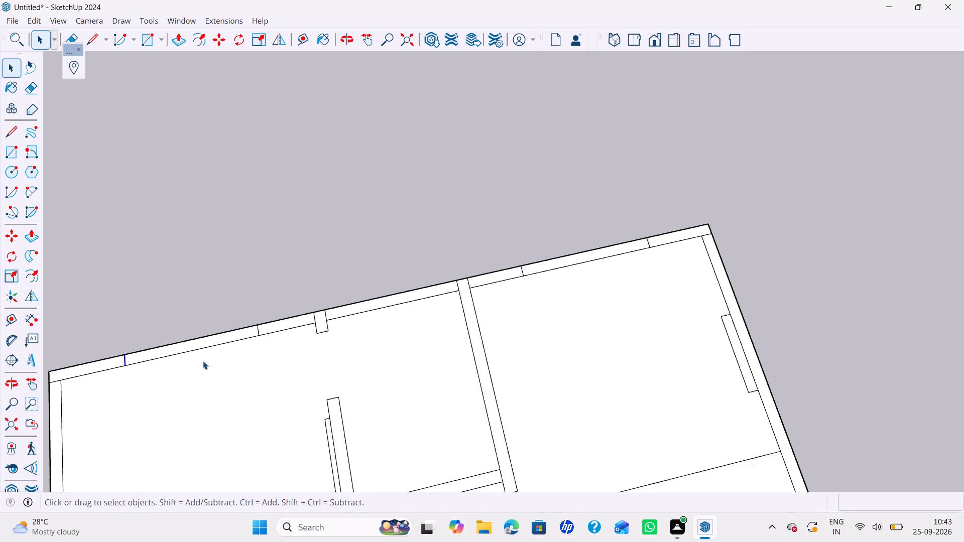
{"action": "scroll", "coordinate": [203, 361], "scroll_direction": "down", "scroll_amount": 5}
{"action": "middle_click_drag", "start_coordinate": [213, 368], "coordinate": [213, 284], "text": "shift"}
{"action": "scroll", "coordinate": [213, 328], "scroll_direction": "down", "scroll_amount": 5}
{"action": "middle_click_drag", "start_coordinate": [213, 336], "coordinate": [198, 276], "text": "shift"}
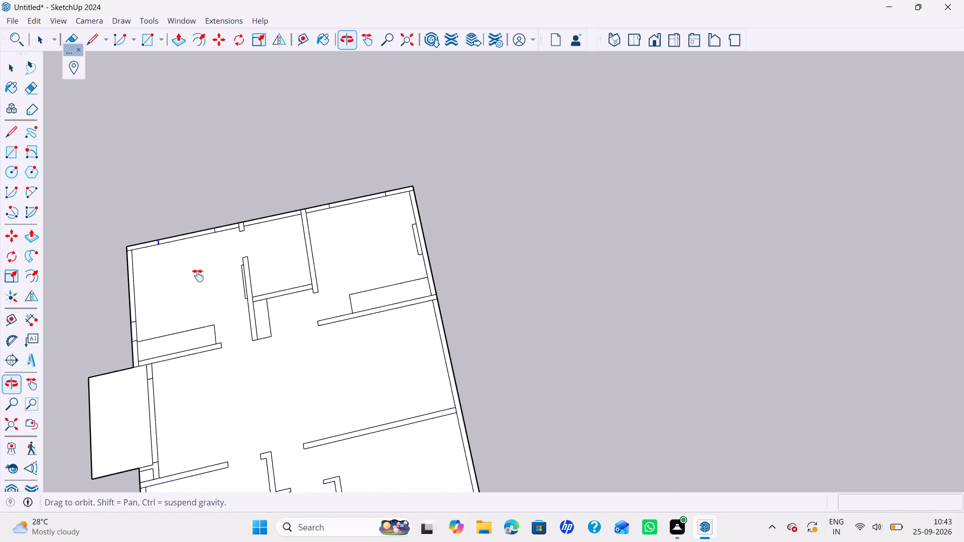
{"action": "middle_click_drag", "start_coordinate": [198, 276], "coordinate": [198, 275], "text": "shift"}
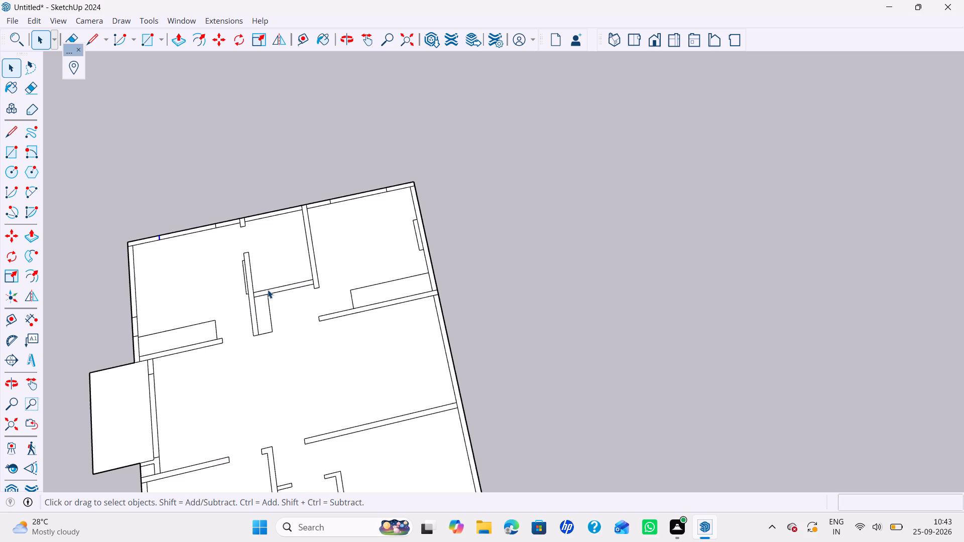
{"action": "scroll", "coordinate": [277, 294], "scroll_direction": "down", "scroll_amount": 2}
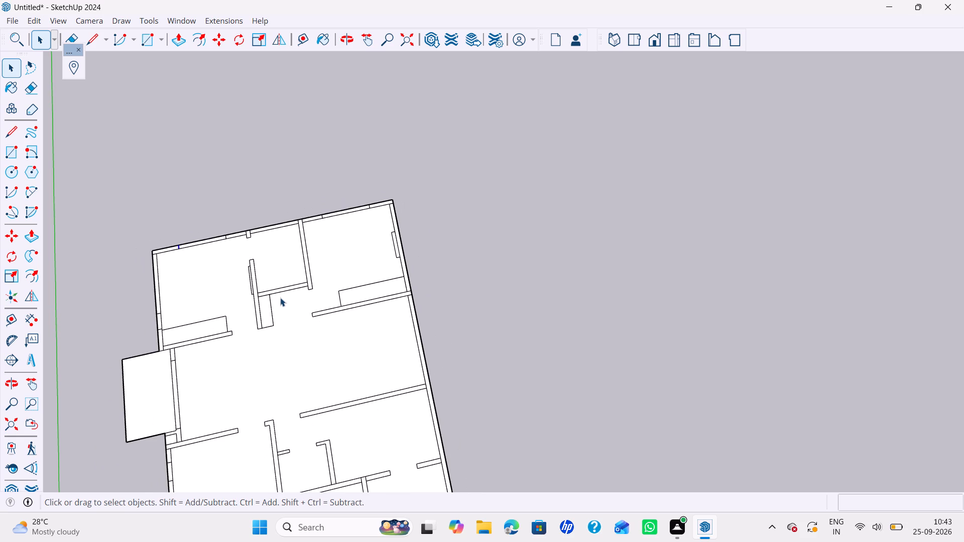
{"action": "middle_click_drag", "start_coordinate": [280, 299], "coordinate": [278, 310], "text": "shift"}
{"action": "middle_click_drag", "start_coordinate": [278, 310], "coordinate": [260, 269]}
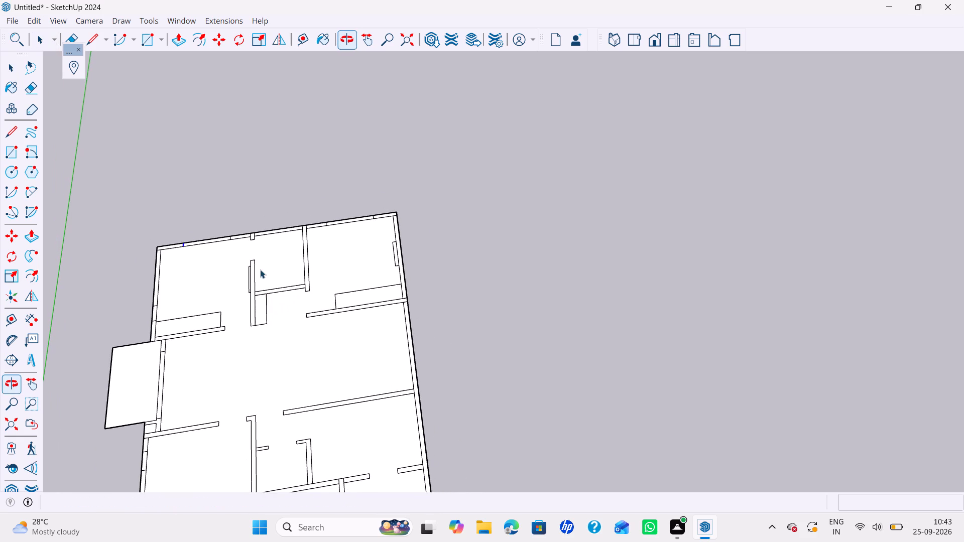
{"action": "middle_click_drag", "start_coordinate": [277, 352], "coordinate": [269, 307], "text": "shift"}
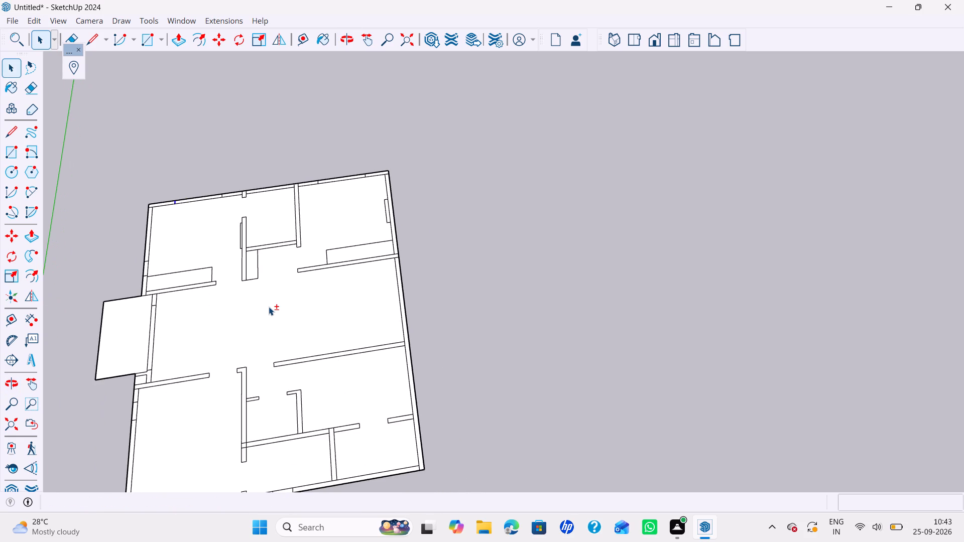
Erase the overlapping line segments where the long horizontal wall meets the vertical wall in the lower middle of the plan.
{"action": "key", "text": "e"}
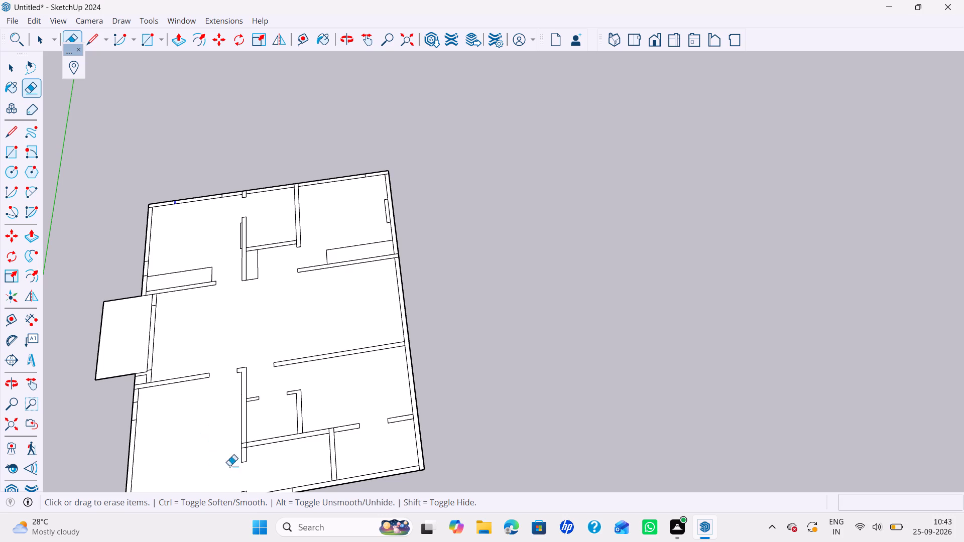
{"action": "scroll", "coordinate": [244, 478], "scroll_direction": "up", "scroll_amount": 6}
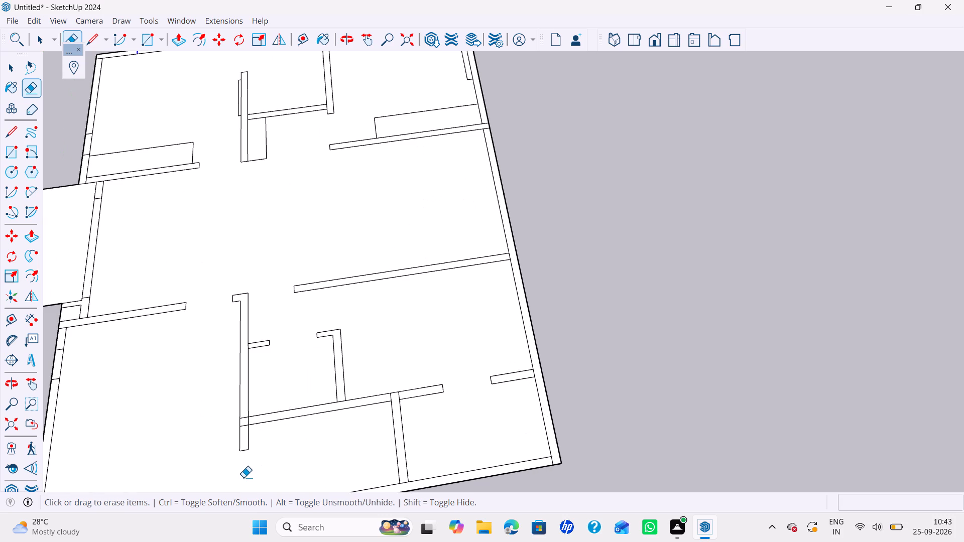
{"action": "scroll", "coordinate": [246, 453], "scroll_direction": "up", "scroll_amount": 2}
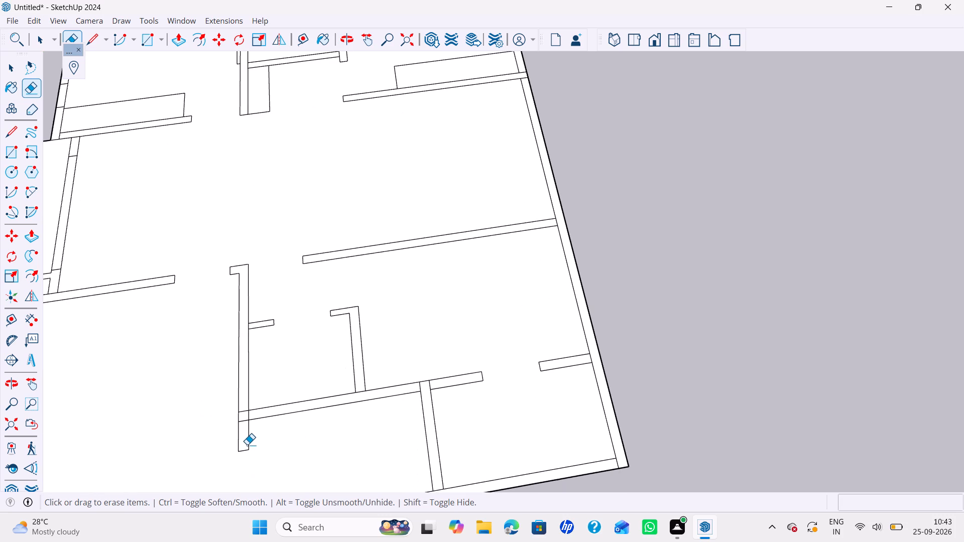
{"action": "scroll", "coordinate": [244, 413], "scroll_direction": "up", "scroll_amount": 3}
{"action": "left_click", "coordinate": [244, 413]}
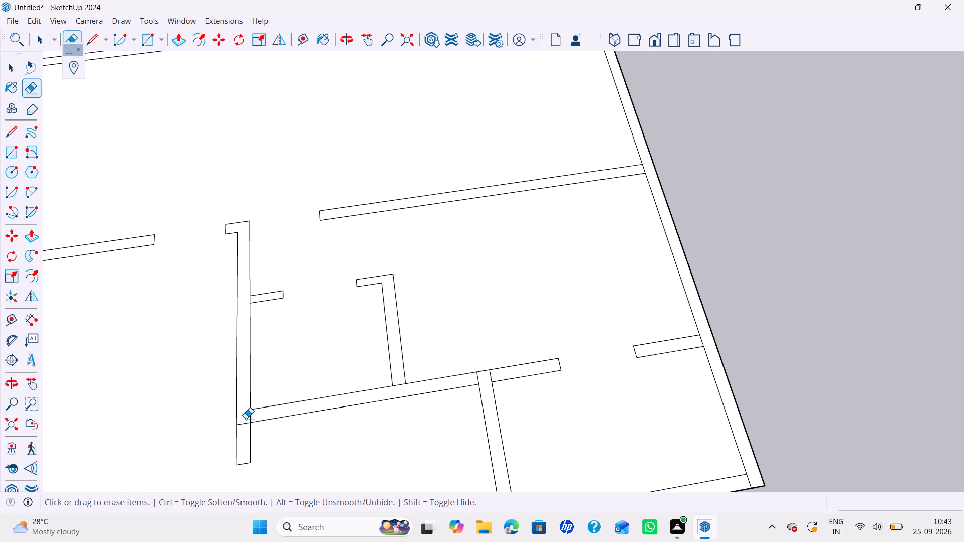
{"action": "left_click_drag", "start_coordinate": [246, 427], "coordinate": [248, 413]}
Extend both lines of the lower-right partition 6" through the bottom outer wall and erase the inner wall line between them.
{"action": "scroll", "coordinate": [484, 412], "scroll_direction": "down", "scroll_amount": 4}
{"action": "scroll", "coordinate": [445, 438], "scroll_direction": "down", "scroll_amount": 4}
{"action": "middle_click_drag", "start_coordinate": [432, 448], "coordinate": [426, 424]}
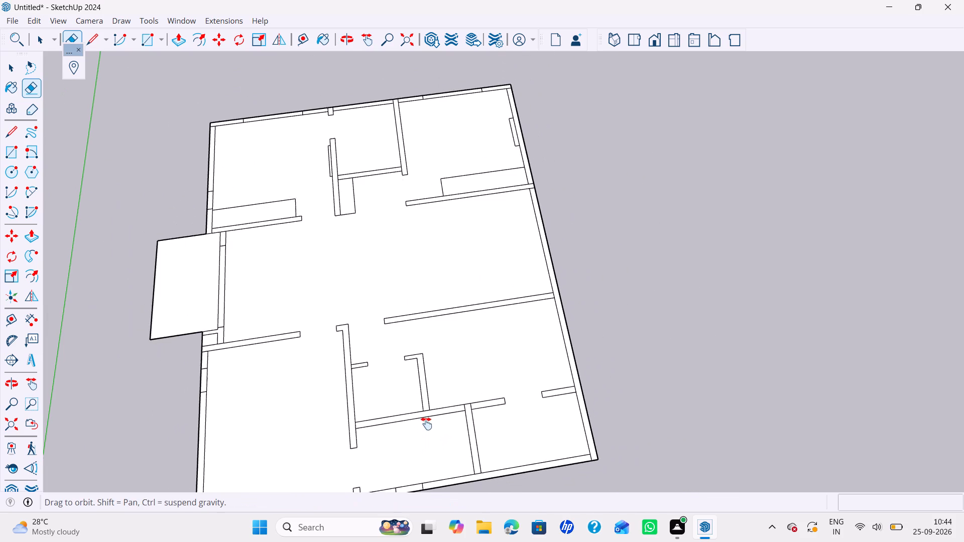
{"action": "middle_click_drag", "start_coordinate": [426, 424], "coordinate": [425, 398]}
{"action": "key", "text": "space"}
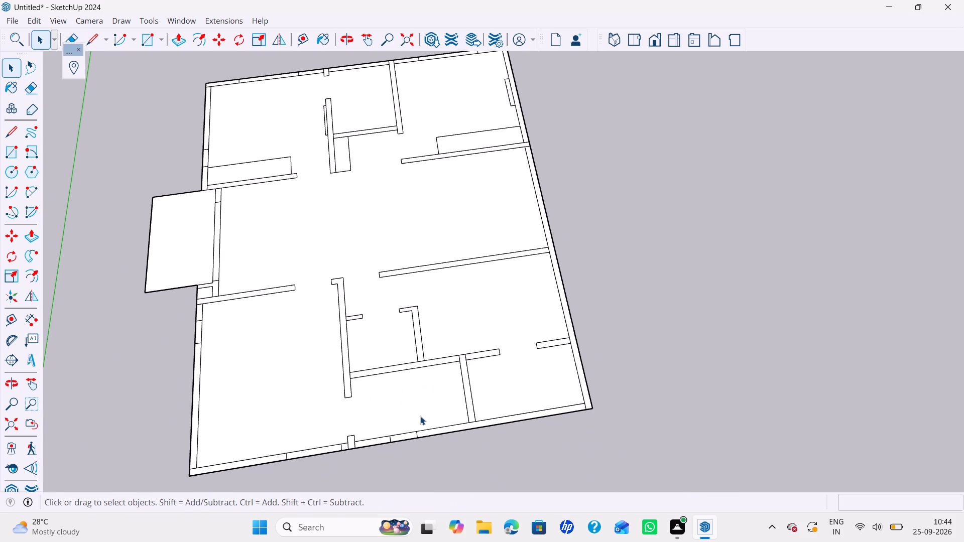
{"action": "key", "text": "l"}
{"action": "scroll", "coordinate": [530, 422], "scroll_direction": "up", "scroll_amount": 2}
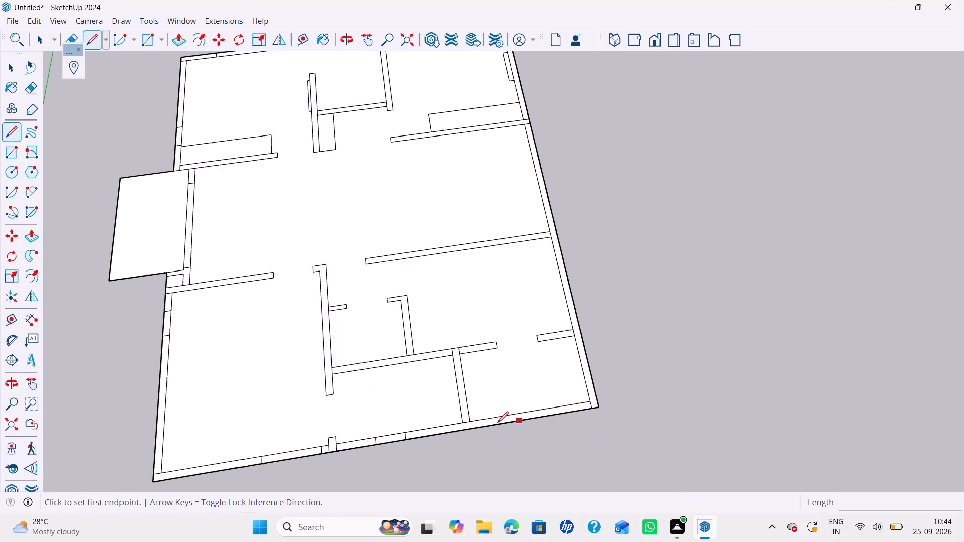
{"action": "scroll", "coordinate": [497, 423], "scroll_direction": "up", "scroll_amount": 2}
{"action": "left_click", "coordinate": [461, 422]}
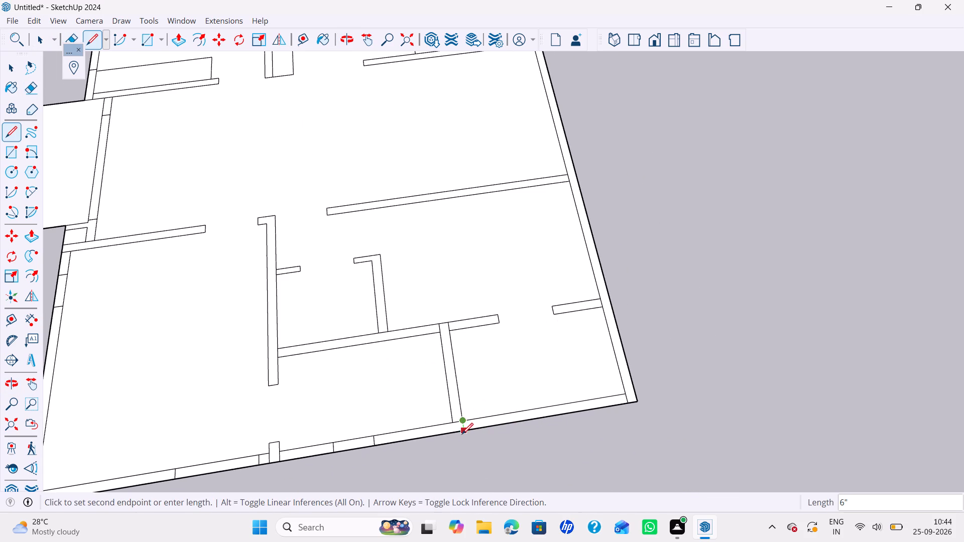
{"action": "left_click", "coordinate": [462, 434]}
{"action": "left_click", "coordinate": [454, 425]}
{"action": "left_click", "coordinate": [453, 436]}
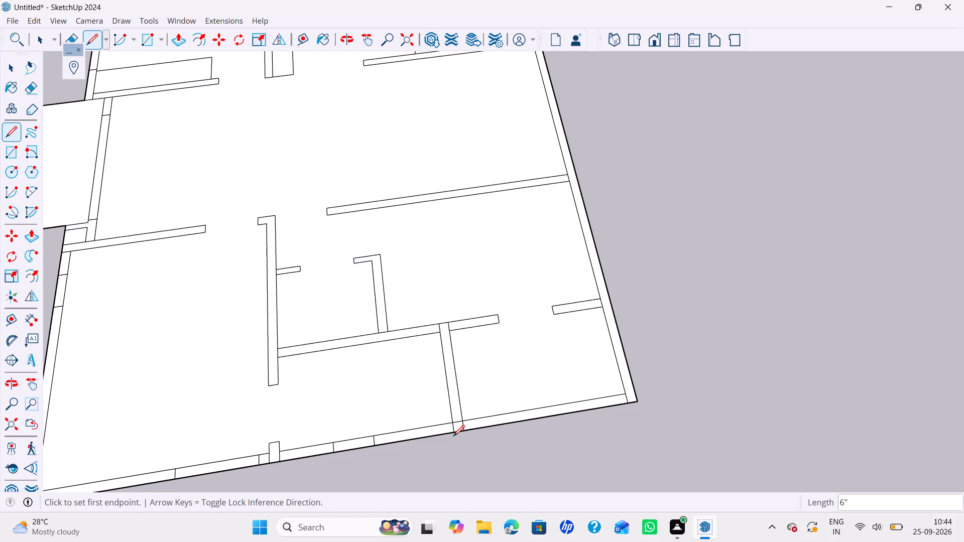
{"action": "key", "text": "e"}
{"action": "scroll", "coordinate": [454, 419], "scroll_direction": "up", "scroll_amount": 2}
{"action": "left_click", "coordinate": [456, 423]}
{"action": "scroll", "coordinate": [466, 412], "scroll_direction": "down", "scroll_amount": 4}
Copy the partition's right line segment inside the bottom outer wall to the midpoint of the lower-right room's wall edge.
{"action": "middle_click_drag", "start_coordinate": [466, 412], "coordinate": [450, 402], "text": "shift"}
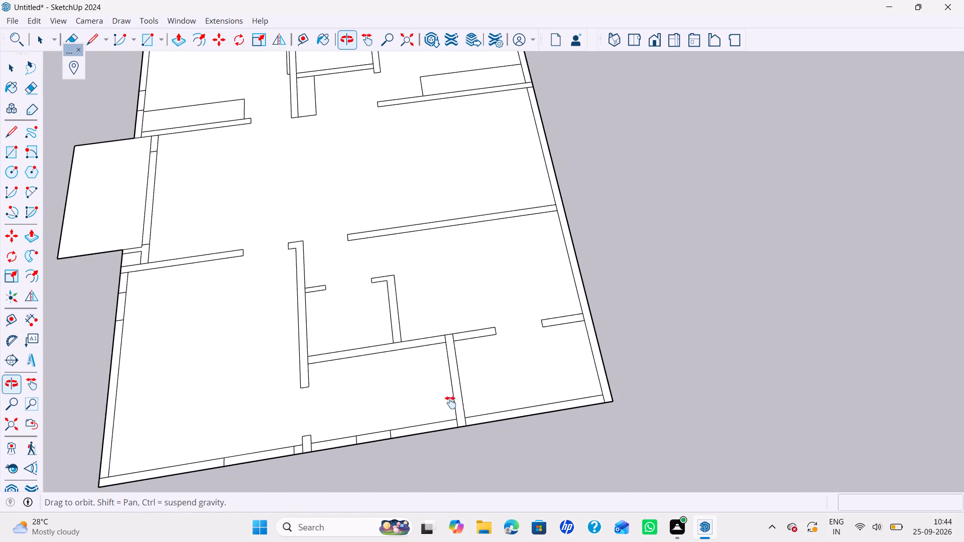
{"action": "middle_click_drag", "start_coordinate": [450, 402], "coordinate": [440, 398], "text": "shift"}
{"action": "key", "text": "space"}
{"action": "scroll", "coordinate": [451, 415], "scroll_direction": "up", "scroll_amount": 2}
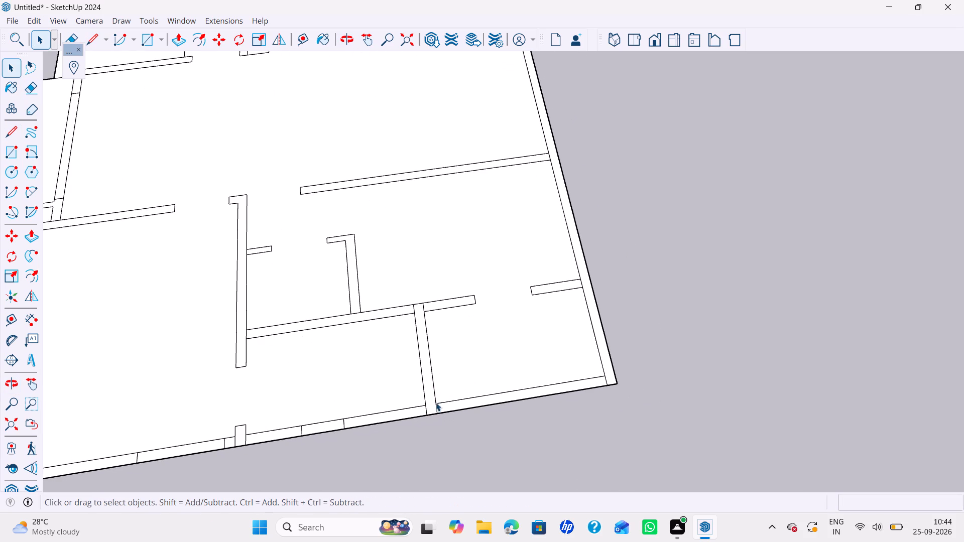
{"action": "left_click", "coordinate": [436, 409]}
{"action": "key", "text": "m"}
{"action": "left_click", "coordinate": [441, 400]}
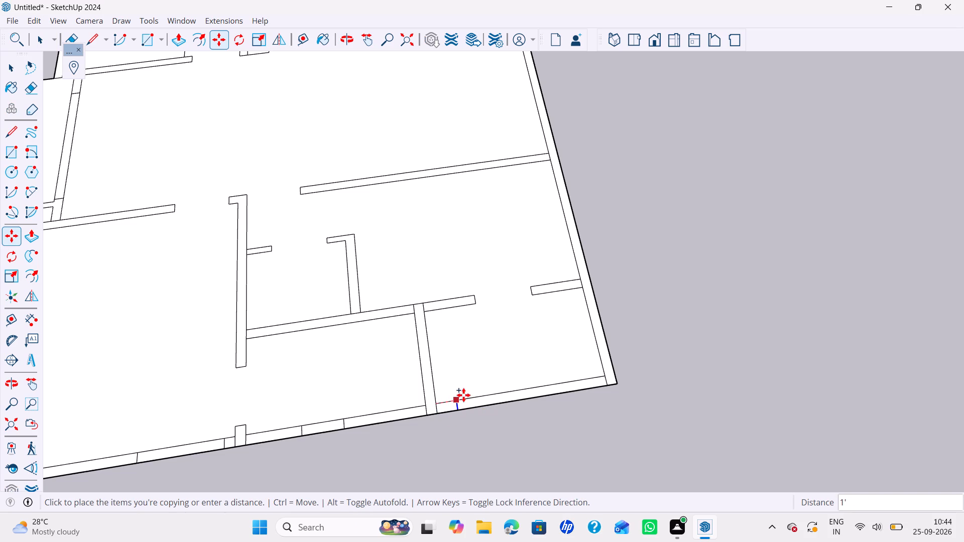
{"action": "left_click", "coordinate": [523, 389]}
Mark a 4' opening in the lower-right room's bottom wall by moving the midpoint line 2' left and copying it 4' right.
{"action": "left_click", "coordinate": [523, 388]}
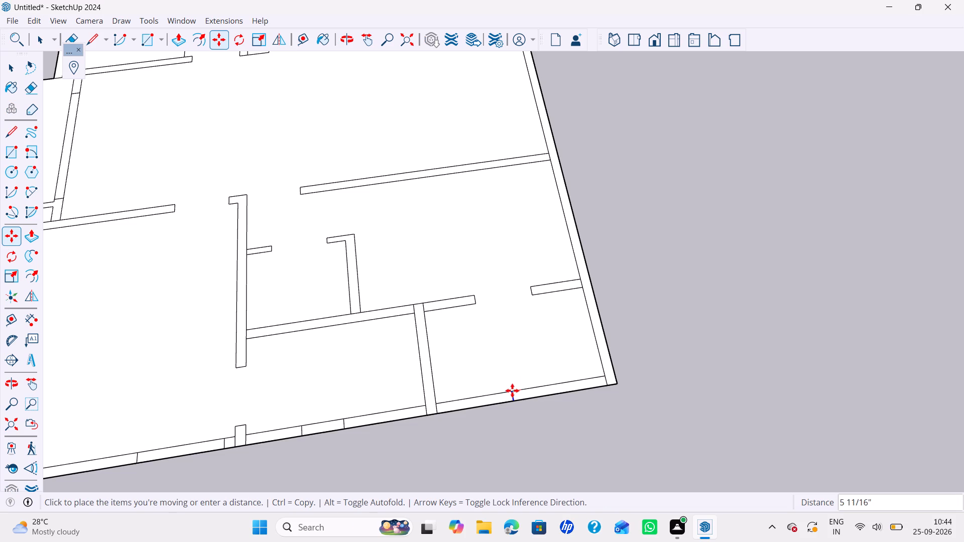
{"action": "key", "text": "2"}
{"action": "key", "text": "BackSpace"}
{"action": "type", "text": "2'"}
{"action": "key", "text": "Return"}
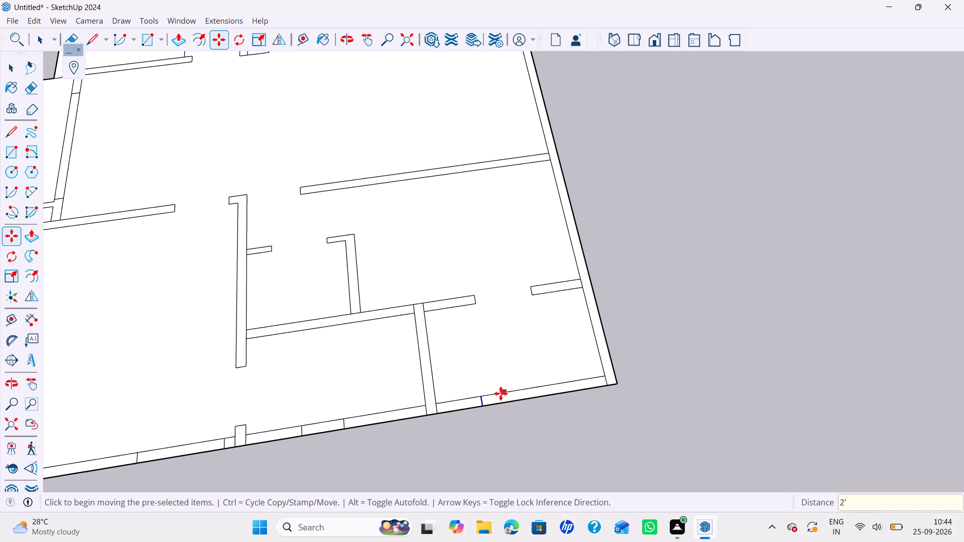
{"action": "left_click", "coordinate": [475, 396]}
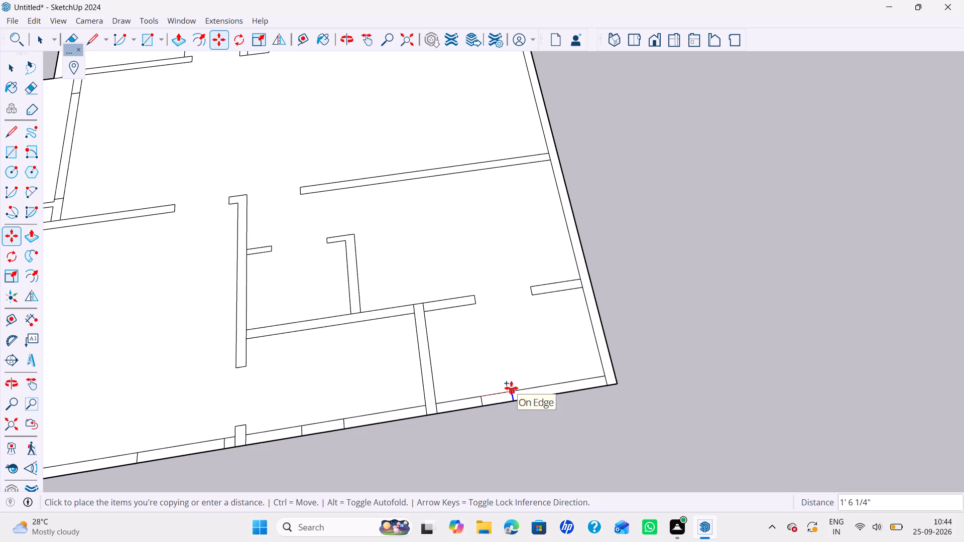
{"action": "type", "text": "4'"}
{"action": "key", "text": "Return"}
{"action": "key", "text": "space"}
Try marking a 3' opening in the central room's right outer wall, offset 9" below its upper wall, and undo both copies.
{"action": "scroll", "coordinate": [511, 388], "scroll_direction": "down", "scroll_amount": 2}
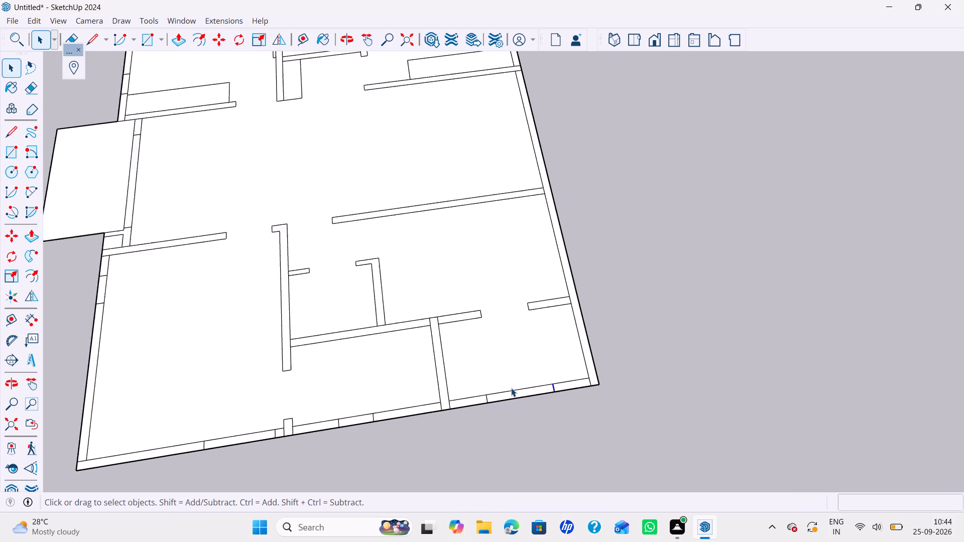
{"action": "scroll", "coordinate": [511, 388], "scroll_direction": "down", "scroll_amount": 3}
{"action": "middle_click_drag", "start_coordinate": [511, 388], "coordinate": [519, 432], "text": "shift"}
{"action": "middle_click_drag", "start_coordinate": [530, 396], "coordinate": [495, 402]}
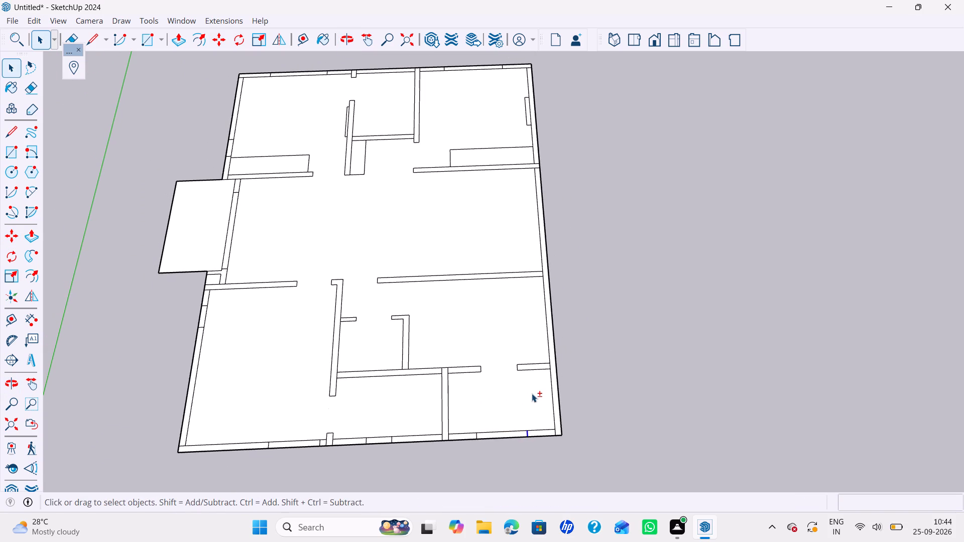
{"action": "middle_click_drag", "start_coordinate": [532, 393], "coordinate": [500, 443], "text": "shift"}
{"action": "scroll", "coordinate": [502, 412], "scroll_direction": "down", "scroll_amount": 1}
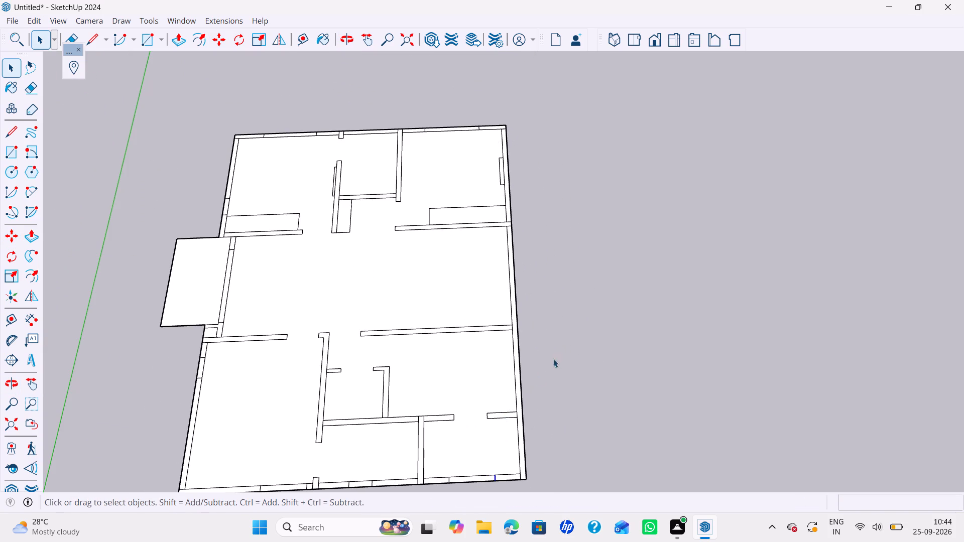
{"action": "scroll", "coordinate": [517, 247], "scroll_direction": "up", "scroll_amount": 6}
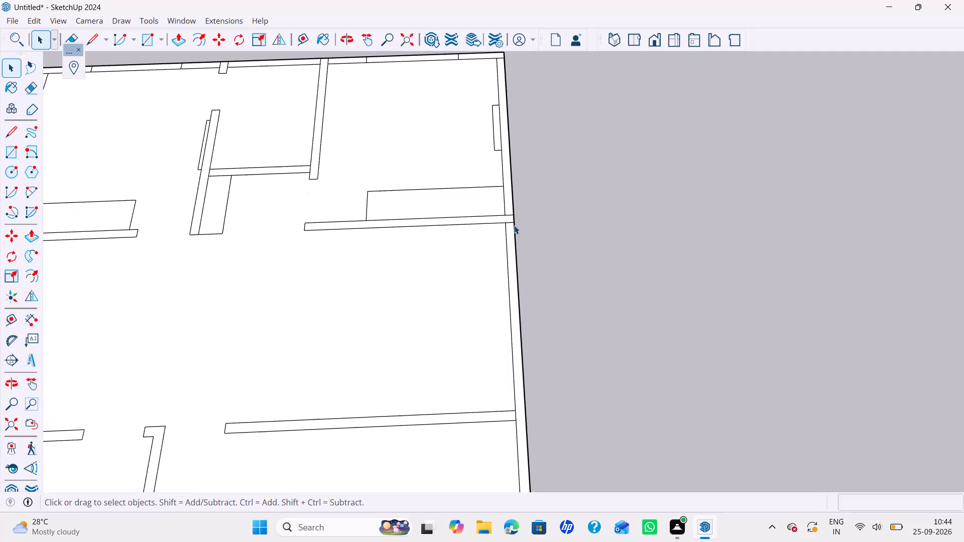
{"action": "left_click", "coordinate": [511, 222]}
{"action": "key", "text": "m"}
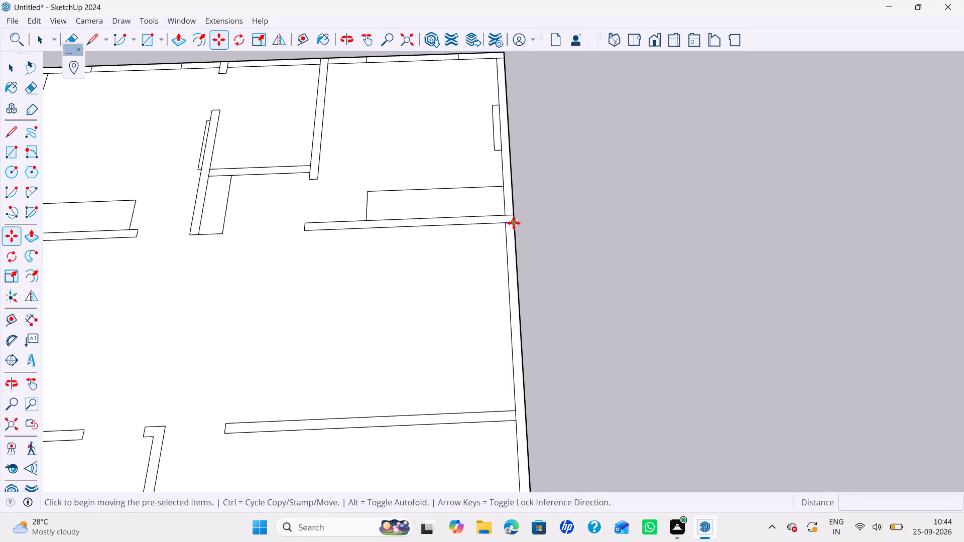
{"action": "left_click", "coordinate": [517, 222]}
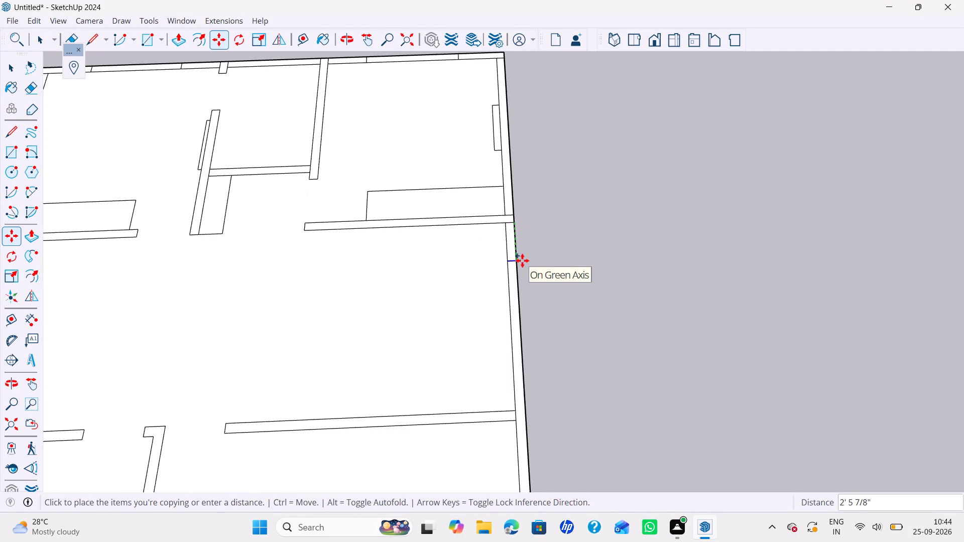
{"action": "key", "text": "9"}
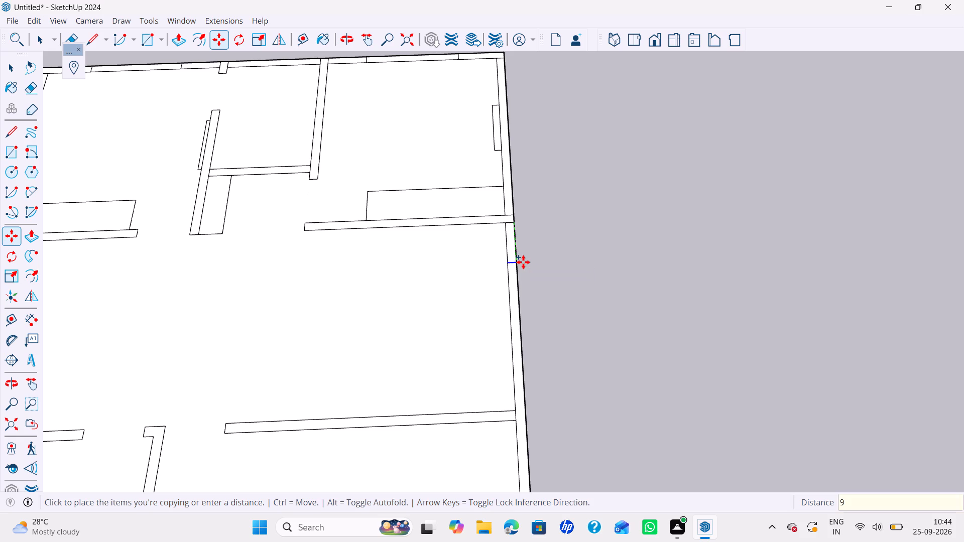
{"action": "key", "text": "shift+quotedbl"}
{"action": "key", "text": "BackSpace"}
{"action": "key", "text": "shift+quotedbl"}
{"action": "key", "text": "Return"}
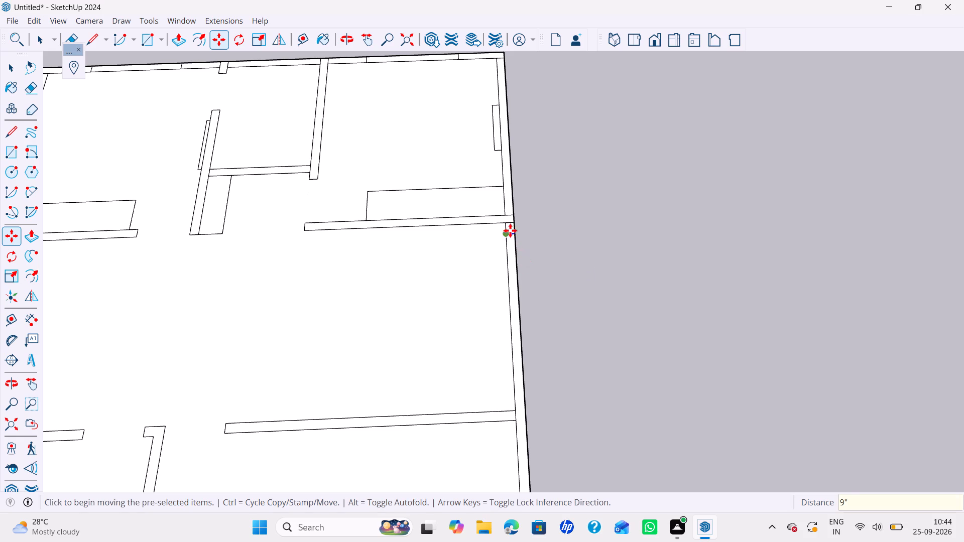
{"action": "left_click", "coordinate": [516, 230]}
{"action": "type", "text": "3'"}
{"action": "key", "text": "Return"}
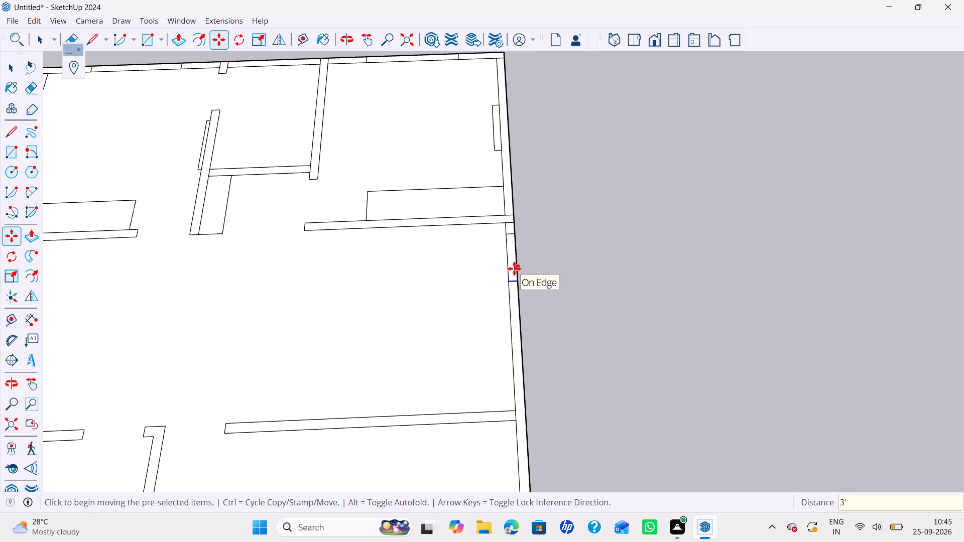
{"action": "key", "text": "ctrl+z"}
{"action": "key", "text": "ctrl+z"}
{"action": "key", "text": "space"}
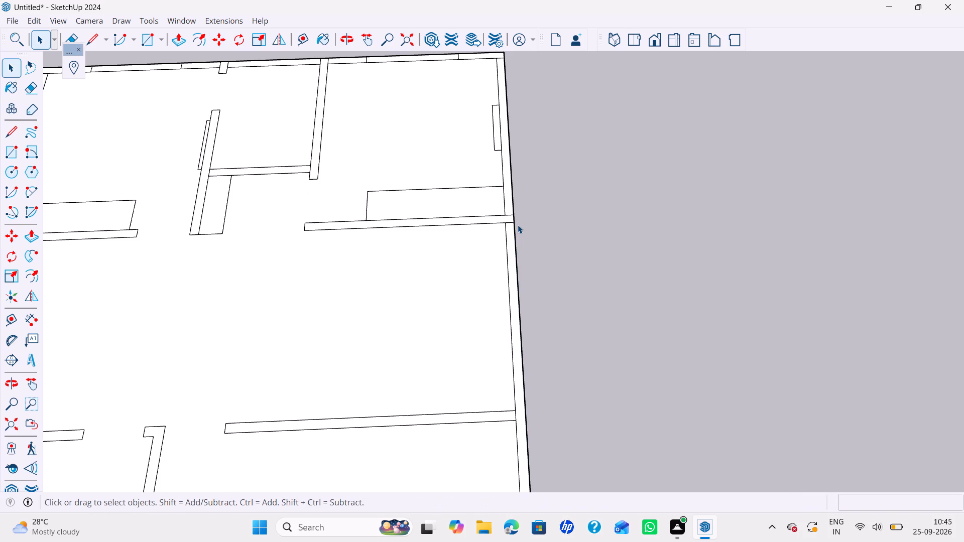
Mark a 3' opening in the central room's right outer wall by copying the junction line 1' below the upper wall, then 3' further down.
{"action": "left_click", "coordinate": [509, 222]}
{"action": "key", "text": "m"}
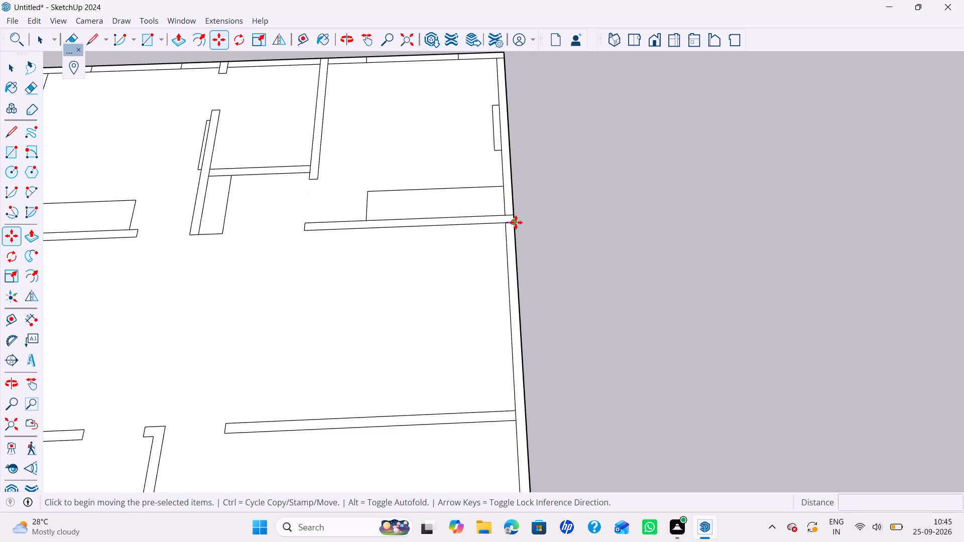
{"action": "left_click", "coordinate": [516, 222], "text": "ctrl"}
{"action": "type", "text": "1'"}
{"action": "key", "text": "Return"}
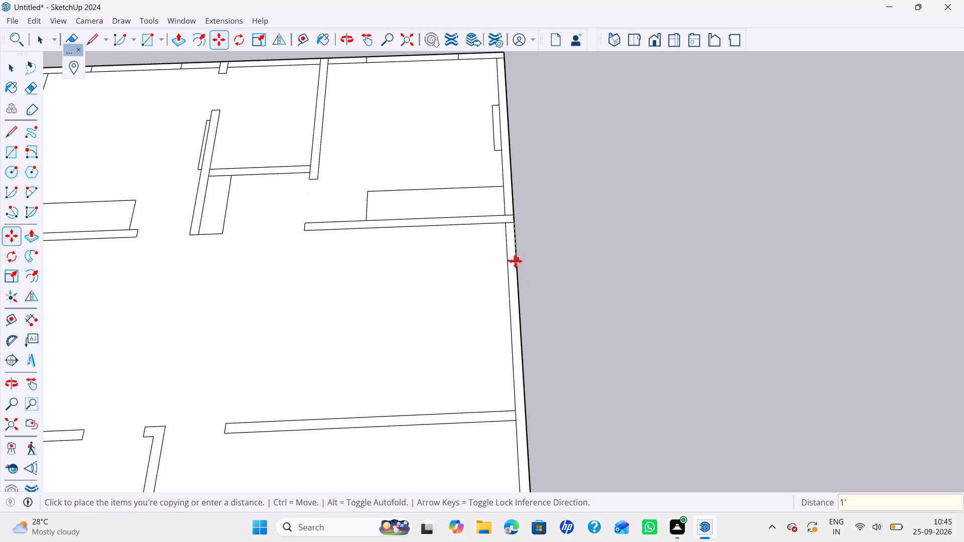
{"action": "left_click", "coordinate": [517, 238]}
{"action": "key", "text": "3"}
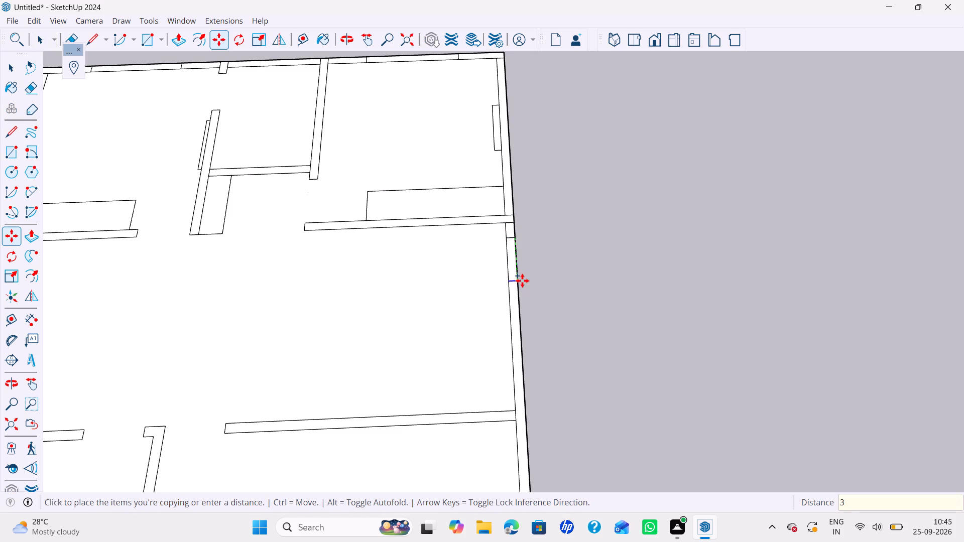
{"action": "key", "text": "shift+quotedbl"}
{"action": "key", "text": "BackSpace"}
{"action": "key", "text": "apostrophe"}
{"action": "key", "text": "Return"}
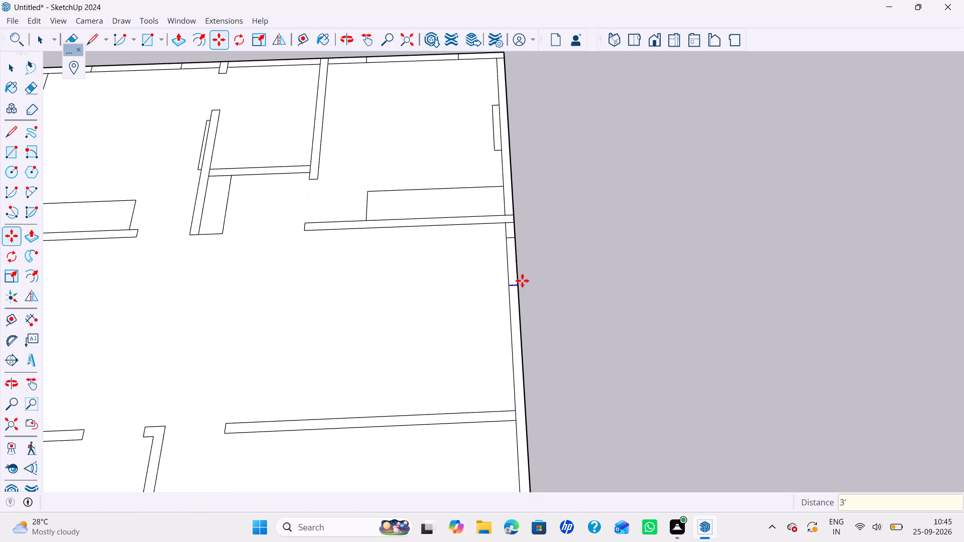
{"action": "key", "text": "space"}
Draw a 6' by 2' rectangle in the bottom-left inner corner of the lower-left room, with its long side along the bottom wall.
{"action": "scroll", "coordinate": [521, 279], "scroll_direction": "down", "scroll_amount": 3}
{"action": "middle_click_drag", "start_coordinate": [522, 283], "coordinate": [533, 346], "text": "shift"}
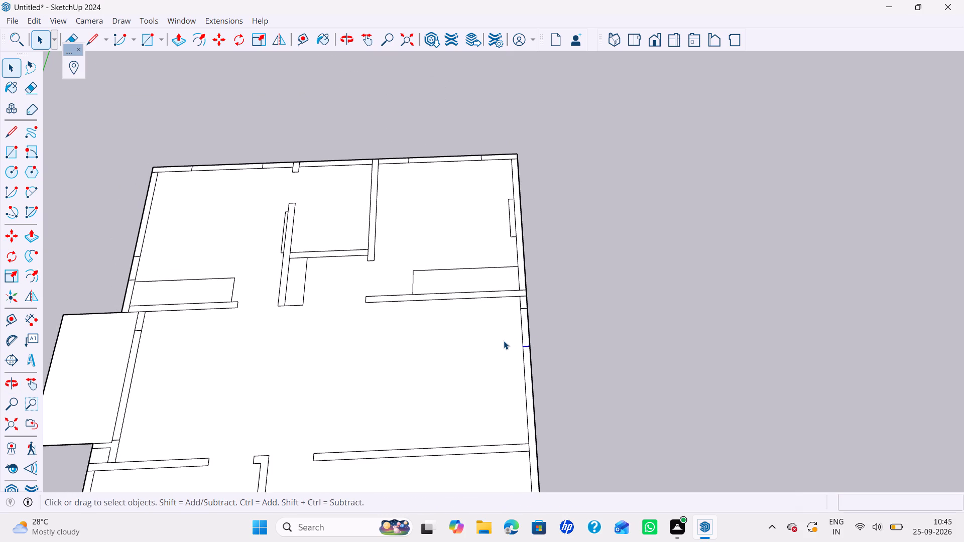
{"action": "scroll", "coordinate": [499, 341], "scroll_direction": "down", "scroll_amount": 1}
{"action": "middle_click_drag", "start_coordinate": [499, 340], "coordinate": [516, 294], "text": "shift"}
{"action": "middle_click_drag", "start_coordinate": [464, 329], "coordinate": [479, 264], "text": "shift"}
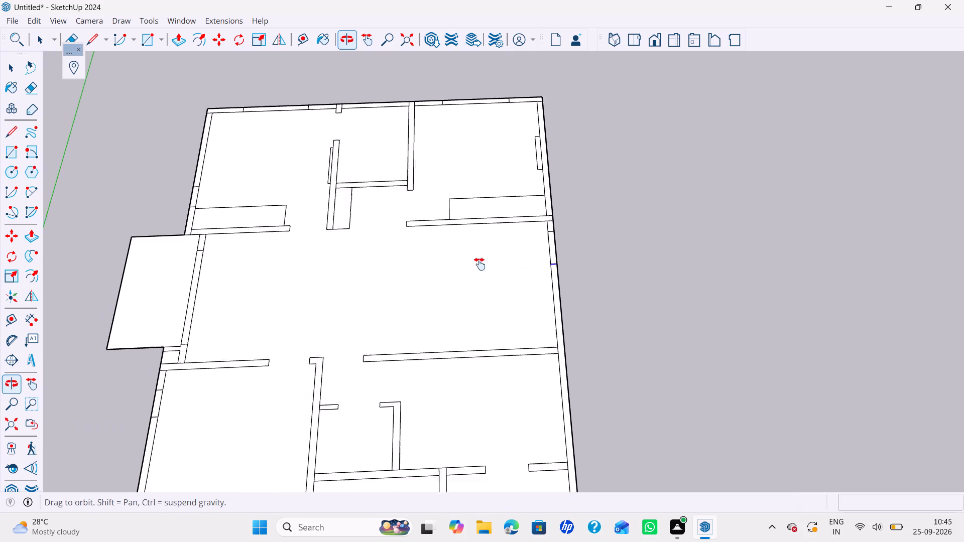
{"action": "middle_click_drag", "start_coordinate": [479, 264], "coordinate": [480, 183], "text": "shift"}
{"action": "key", "text": "r"}
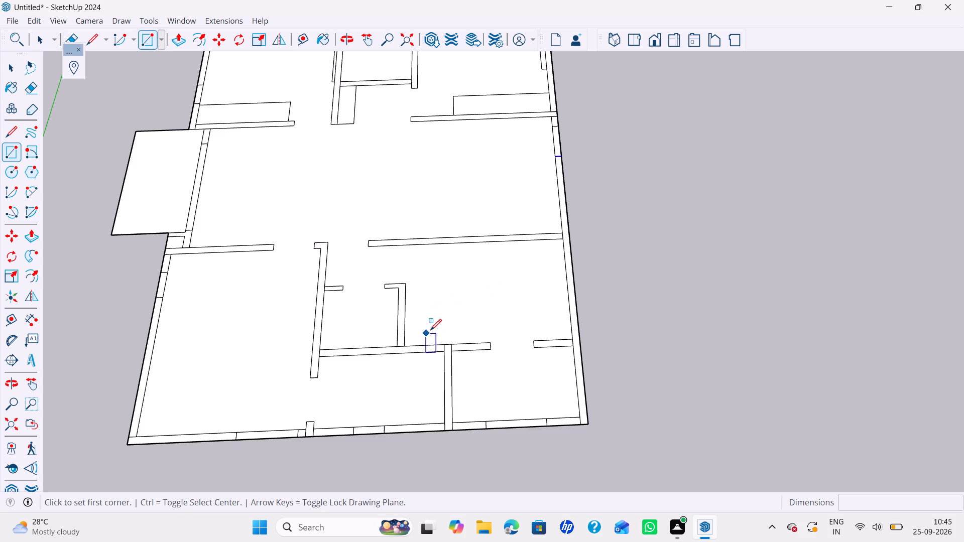
{"action": "left_click", "coordinate": [137, 437]}
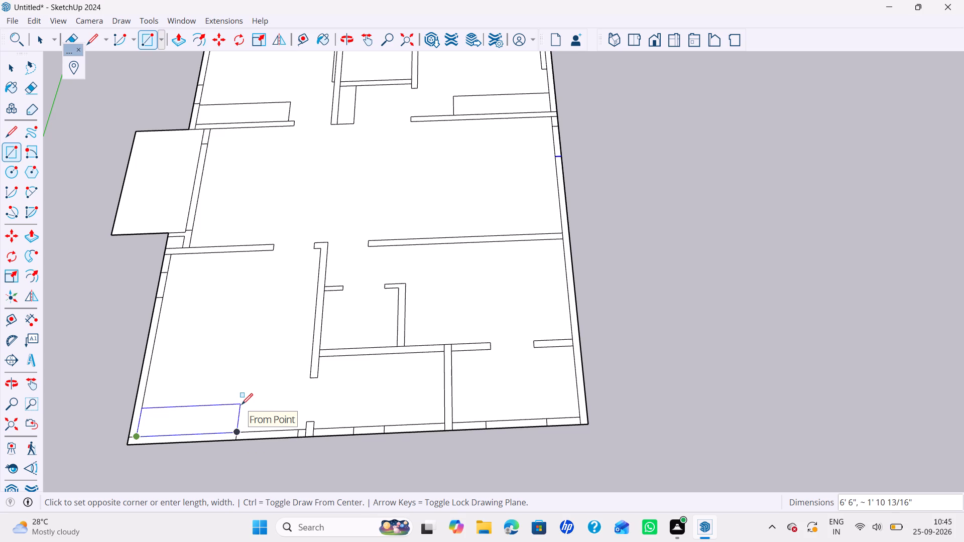
{"action": "key", "text": "6"}
{"action": "key", "text": "apostrophe"}
{"action": "type", "text": ",2'"}
{"action": "key", "text": "Return"}
{"action": "key", "text": "space"}
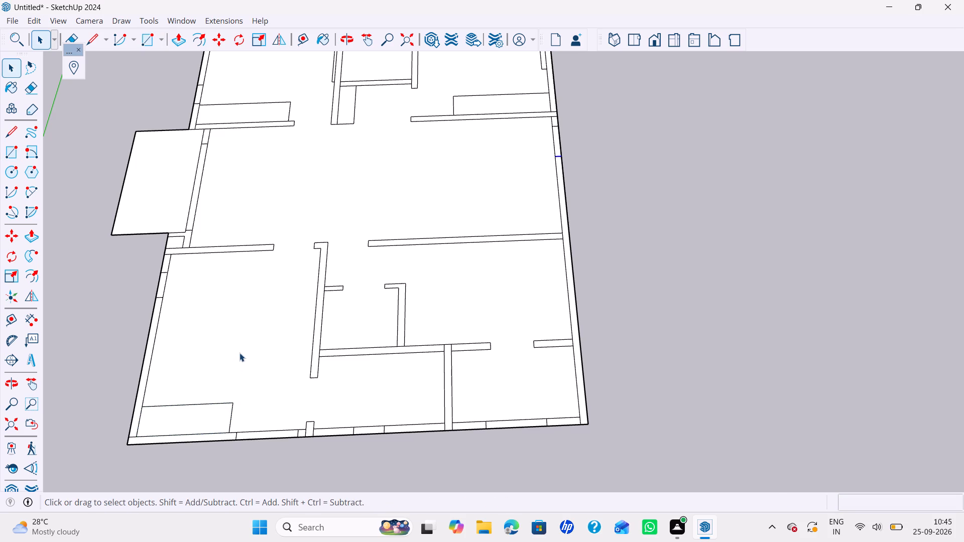
Draw a 3' by 2' rectangle in the upper-left inner corner of the lower-left room, with its 3' side along the outer wall.
{"action": "key", "text": "r"}
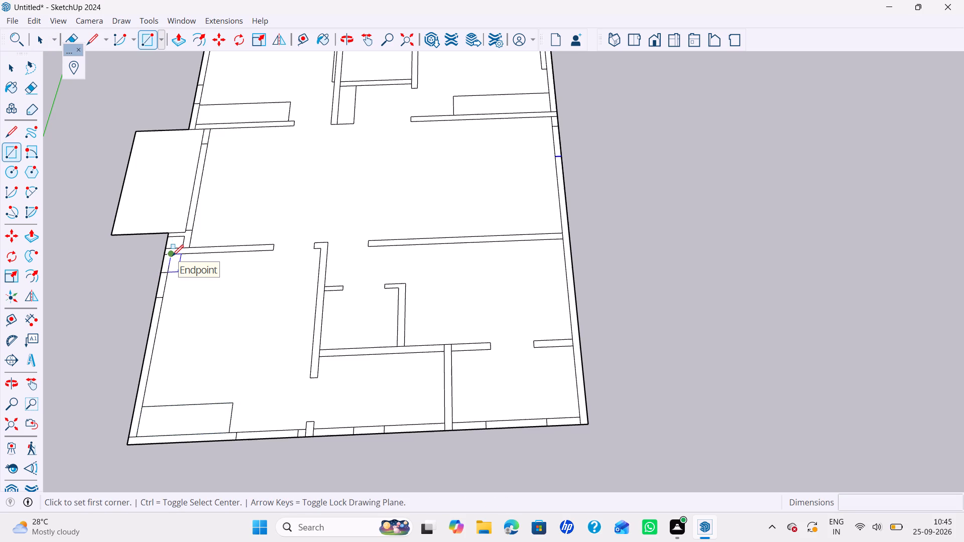
{"action": "left_click", "coordinate": [172, 256]}
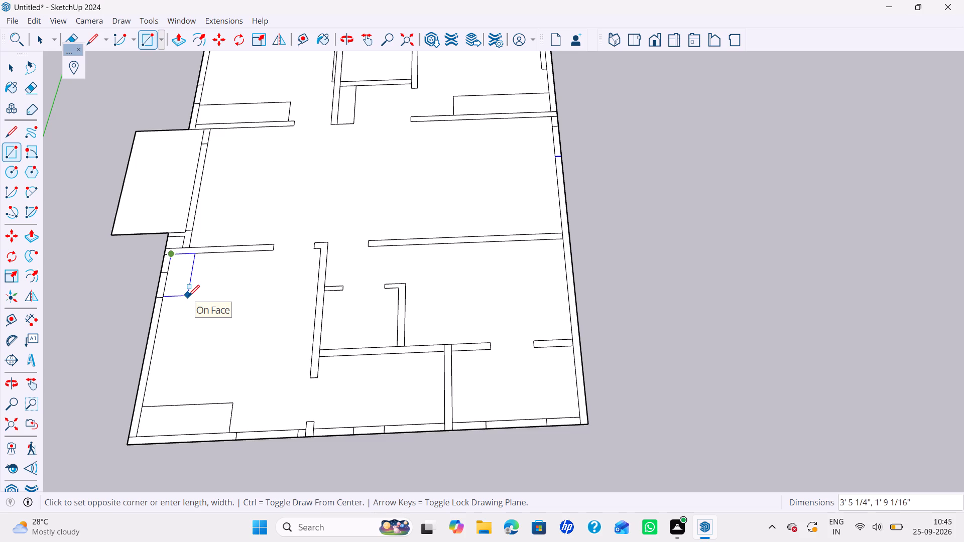
{"action": "type", "text": "3',2'"}
{"action": "key", "text": "Return"}
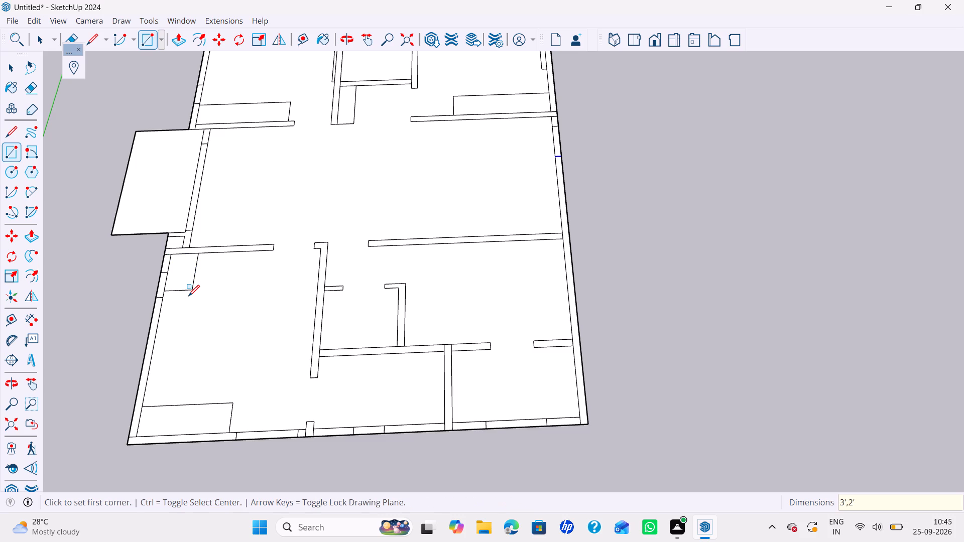
{"action": "key", "text": "space"}
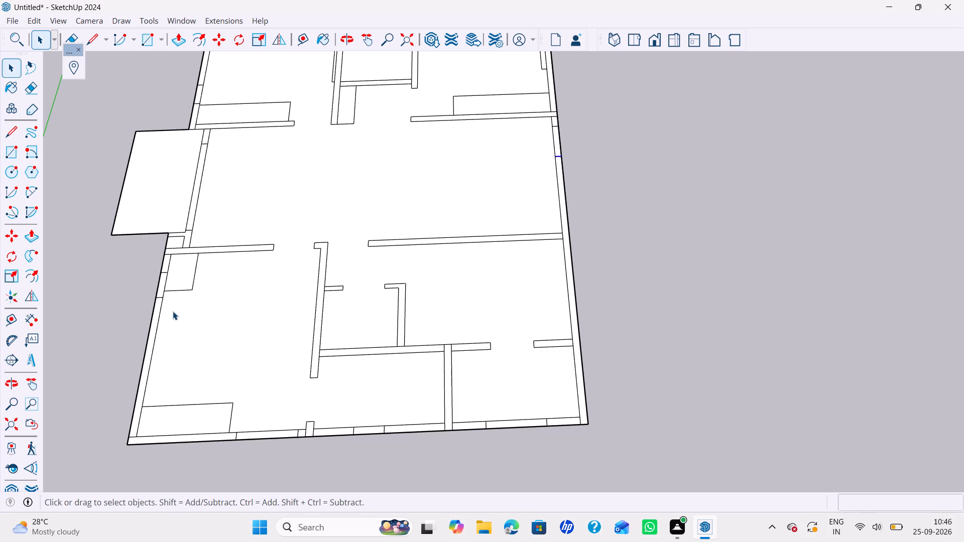
Draw a 2' by 8' rectangle along the right outer wall, between the central room's lower wall and the short wall stub below it.
{"action": "middle_click_drag", "start_coordinate": [227, 328], "coordinate": [212, 333], "text": "shift"}
{"action": "middle_click_drag", "start_coordinate": [212, 333], "coordinate": [185, 341], "text": "shift"}
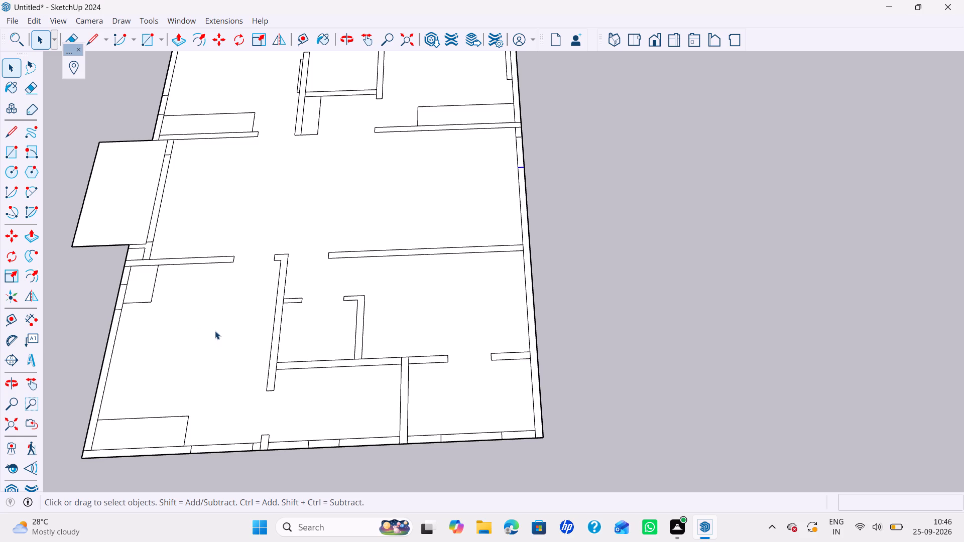
{"action": "scroll", "coordinate": [215, 331], "scroll_direction": "down", "scroll_amount": 2}
{"action": "middle_click_drag", "start_coordinate": [217, 332], "coordinate": [165, 293], "text": "shift"}
{"action": "scroll", "coordinate": [187, 301], "scroll_direction": "down", "scroll_amount": 3}
{"action": "middle_click_drag", "start_coordinate": [219, 312], "coordinate": [118, 336]}
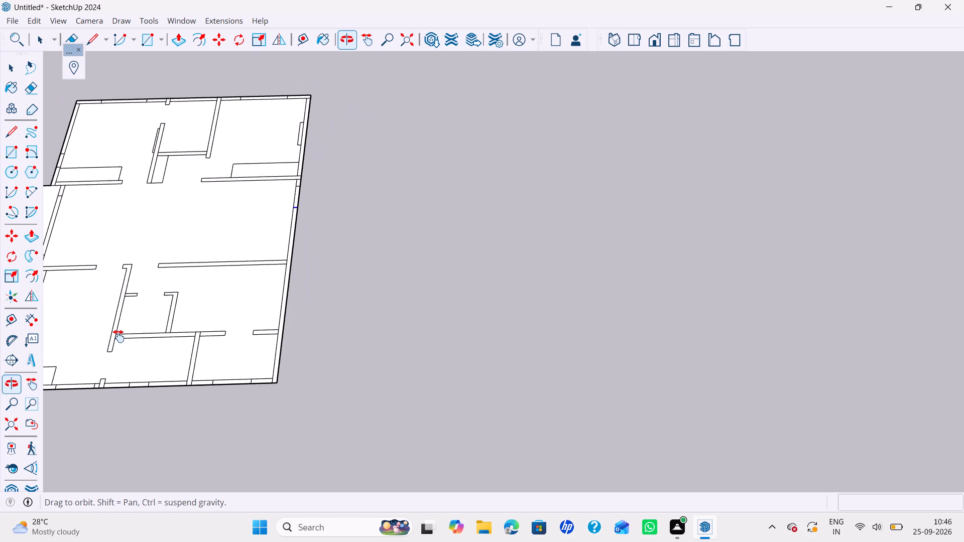
{"action": "middle_click_drag", "start_coordinate": [118, 336], "coordinate": [114, 381]}
{"action": "middle_click_drag", "start_coordinate": [172, 357], "coordinate": [131, 379]}
{"action": "middle_click_drag", "start_coordinate": [149, 379], "coordinate": [160, 383]}
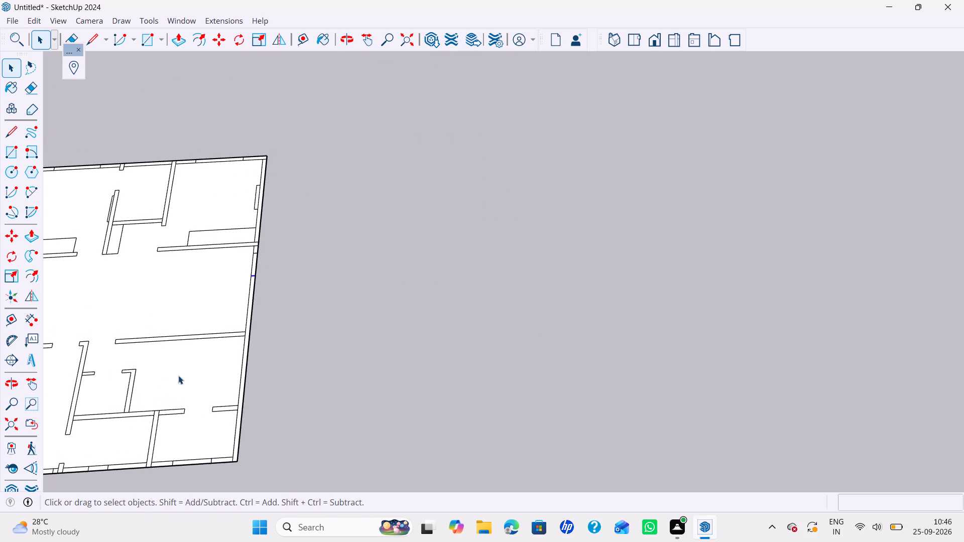
{"action": "key", "text": "r"}
{"action": "scroll", "coordinate": [255, 361], "scroll_direction": "up", "scroll_amount": 3}
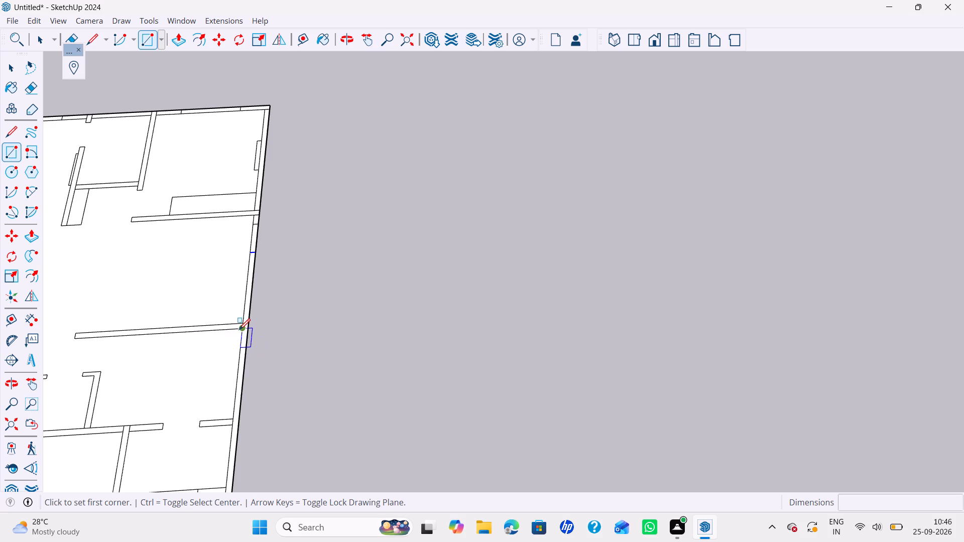
{"action": "left_click", "coordinate": [238, 330]}
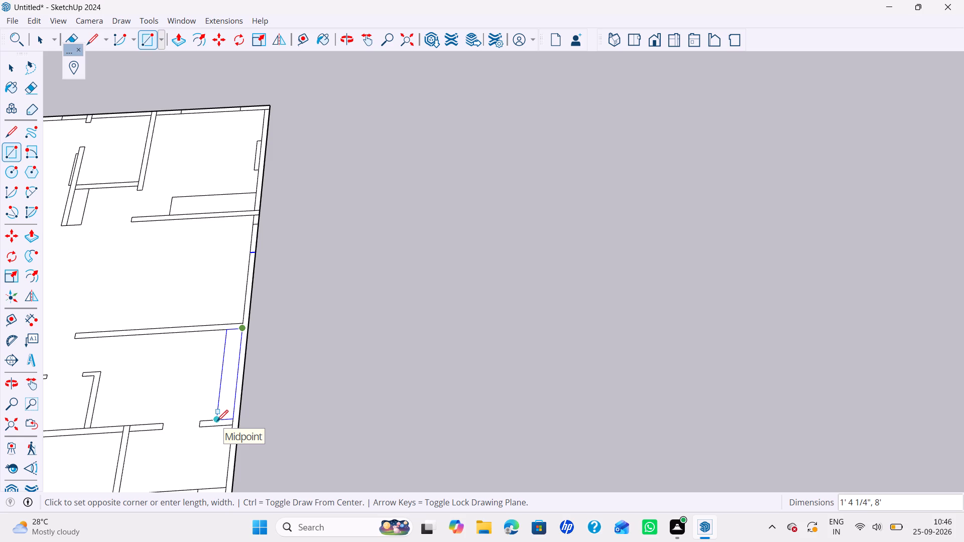
{"action": "type", "text": "2'"}
{"action": "key", "text": "comma"}
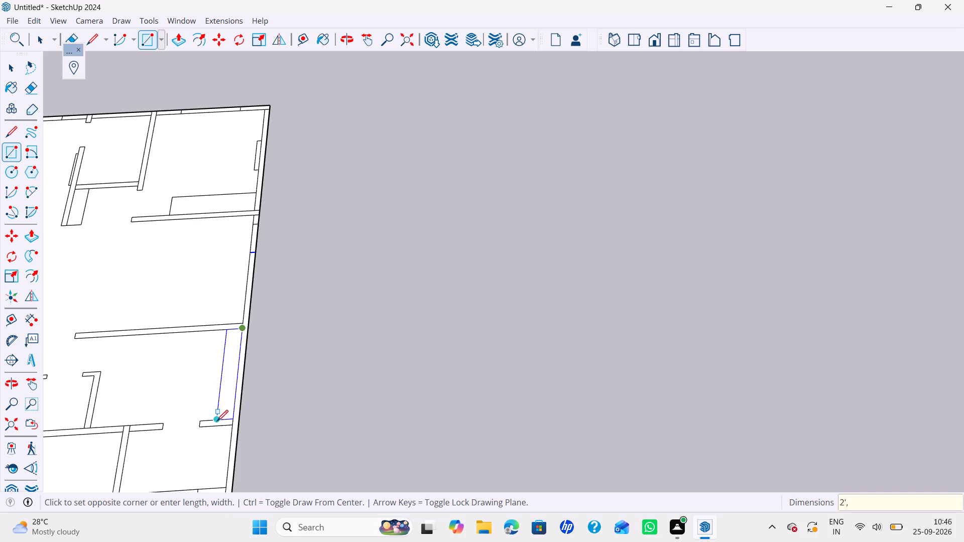
{"action": "type", "text": "8'"}
{"action": "key", "text": "Return"}
{"action": "key", "text": "space"}
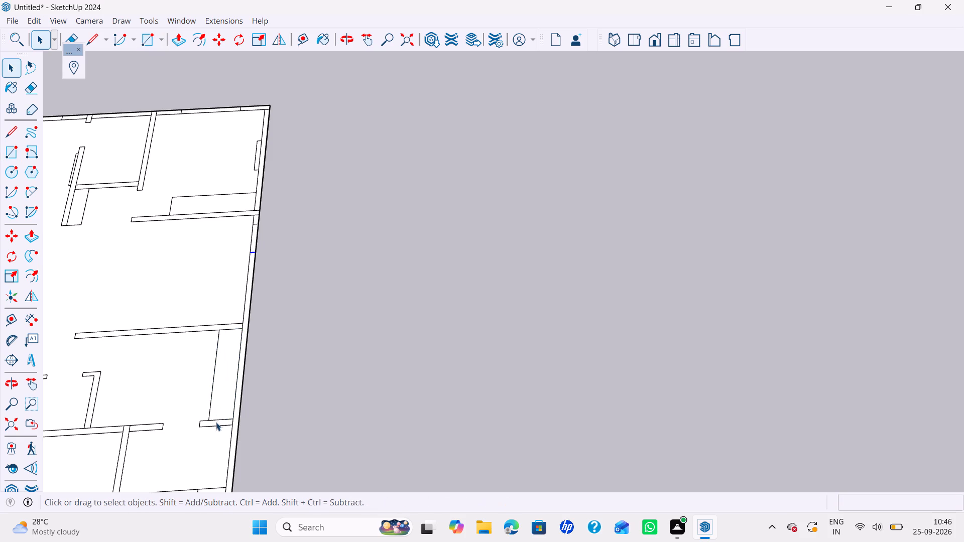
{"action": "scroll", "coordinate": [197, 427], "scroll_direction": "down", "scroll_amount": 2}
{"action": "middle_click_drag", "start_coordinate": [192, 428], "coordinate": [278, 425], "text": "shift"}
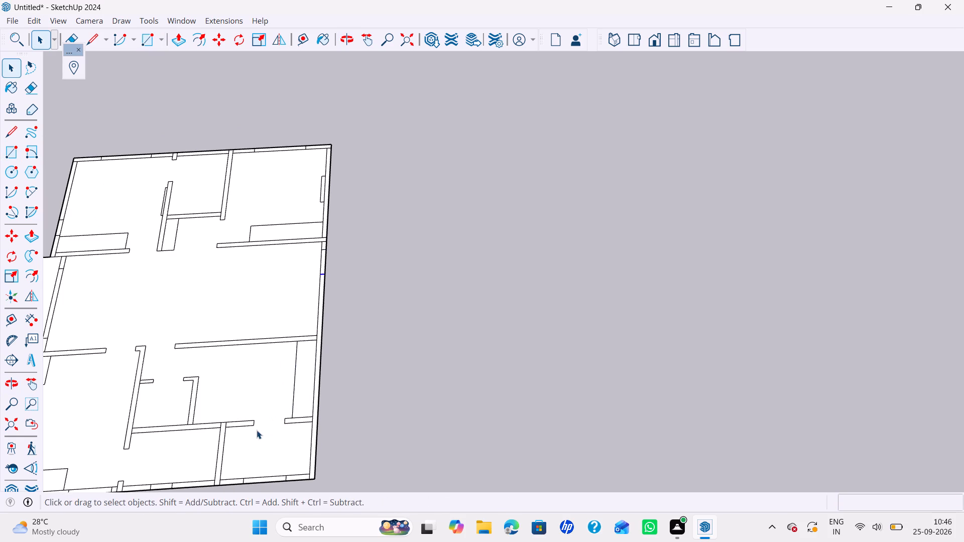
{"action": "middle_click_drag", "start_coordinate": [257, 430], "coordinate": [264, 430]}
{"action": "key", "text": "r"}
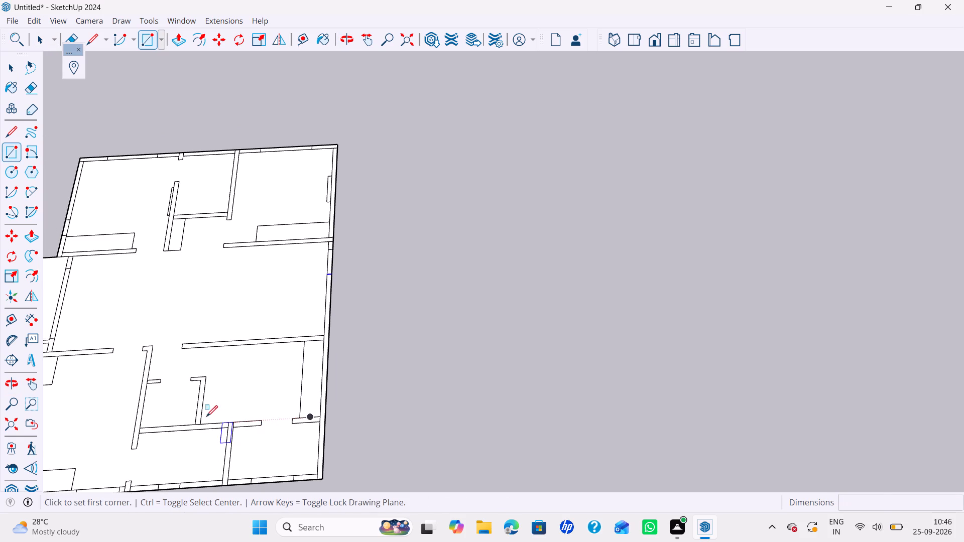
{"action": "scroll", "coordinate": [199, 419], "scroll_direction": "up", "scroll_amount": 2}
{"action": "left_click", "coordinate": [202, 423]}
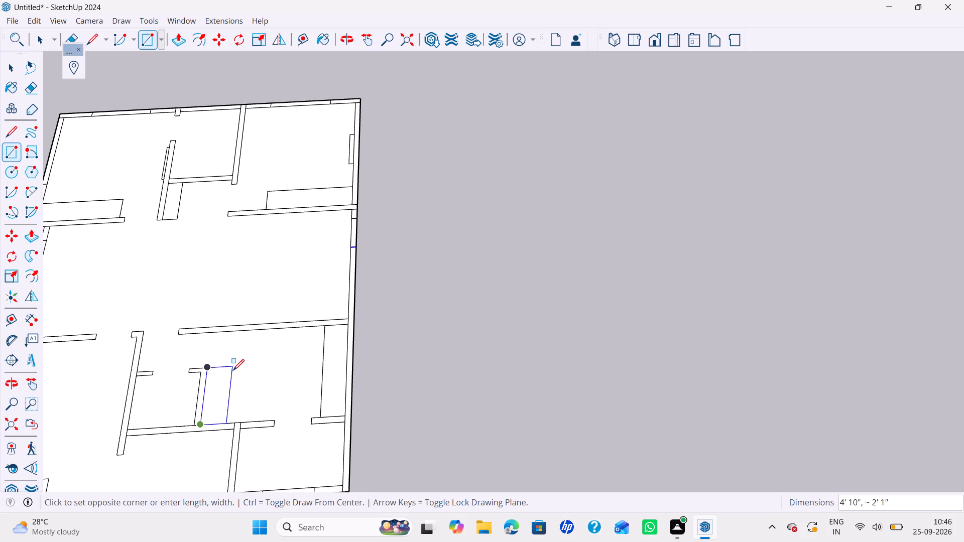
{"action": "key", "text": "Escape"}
Measure the gap above the small room's right partition, and move the top edges of both its door-side wall stubs 2" toward the wall above.
{"action": "key", "text": "t"}
{"action": "left_click", "coordinate": [206, 367]}
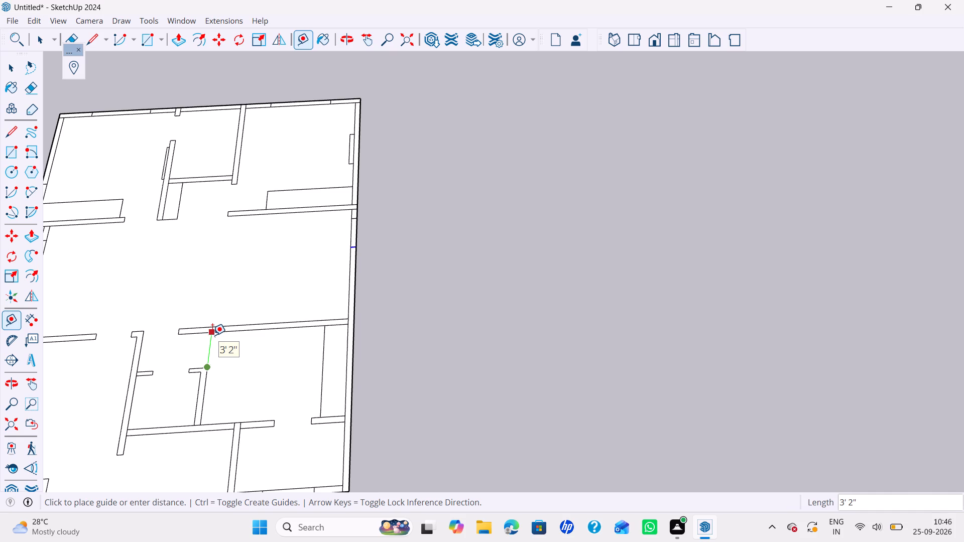
{"action": "key", "text": "Escape"}
{"action": "key", "text": "space"}
{"action": "scroll", "coordinate": [199, 372], "scroll_direction": "up", "scroll_amount": 2}
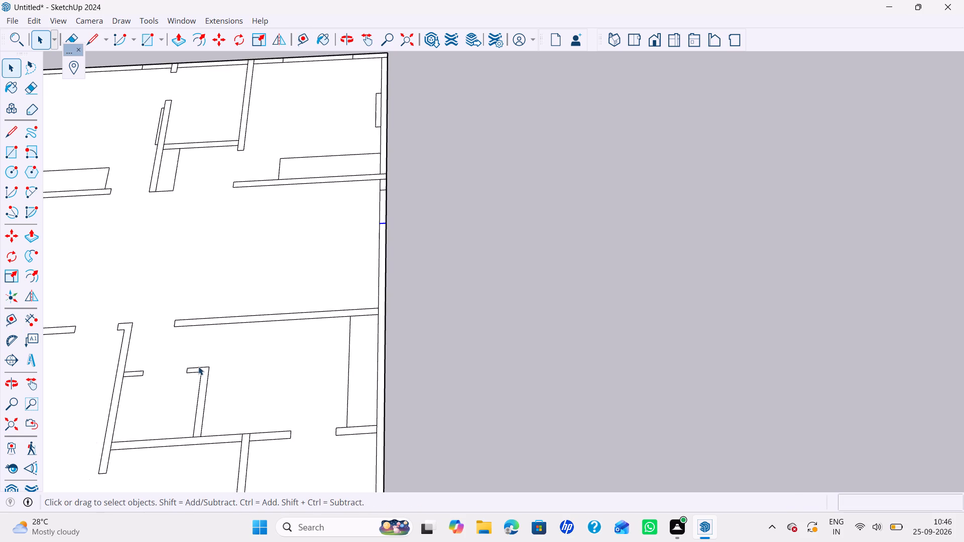
{"action": "left_click", "coordinate": [198, 366]}
{"action": "scroll", "coordinate": [204, 370], "scroll_direction": "up", "scroll_amount": 3}
{"action": "left_click", "coordinate": [205, 367], "text": "ctrl"}
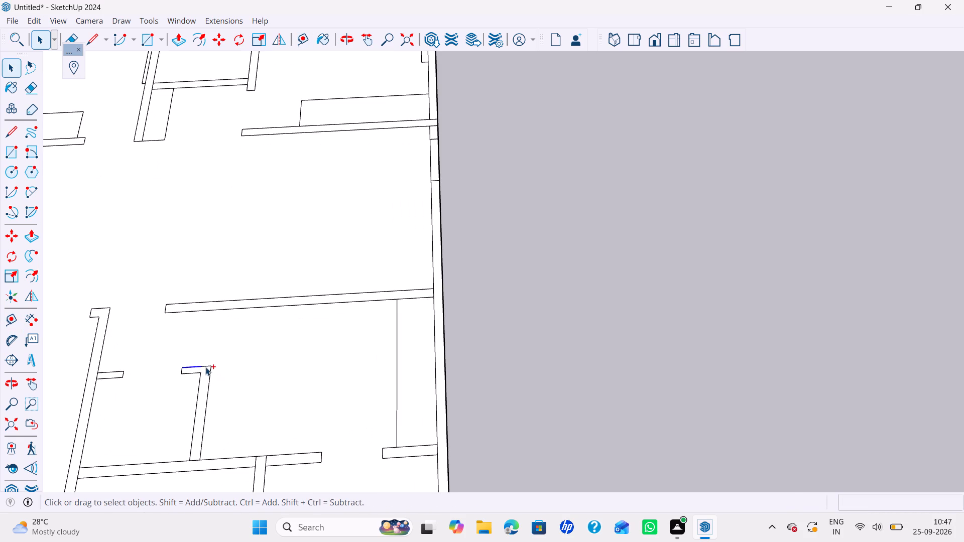
{"action": "left_click", "coordinate": [111, 373], "text": "ctrl"}
{"action": "key", "text": "m"}
{"action": "scroll", "coordinate": [137, 368], "scroll_direction": "up", "scroll_amount": 3}
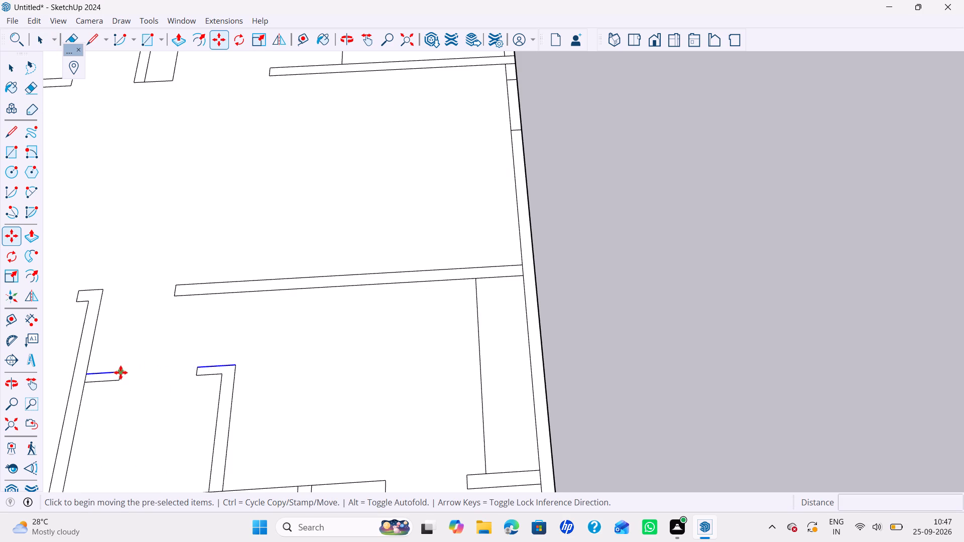
{"action": "left_click", "coordinate": [120, 372]}
{"action": "type", "text": "2\""}
{"action": "key", "text": "Return"}
{"action": "key", "text": "space"}
Draw a 5' by 2' rectangle against the outer right face of the small room's right partition, starting at its bottom corner.
{"action": "scroll", "coordinate": [219, 359], "scroll_direction": "down", "scroll_amount": 4}
{"action": "middle_click_drag", "start_coordinate": [224, 360], "coordinate": [223, 351], "text": "shift"}
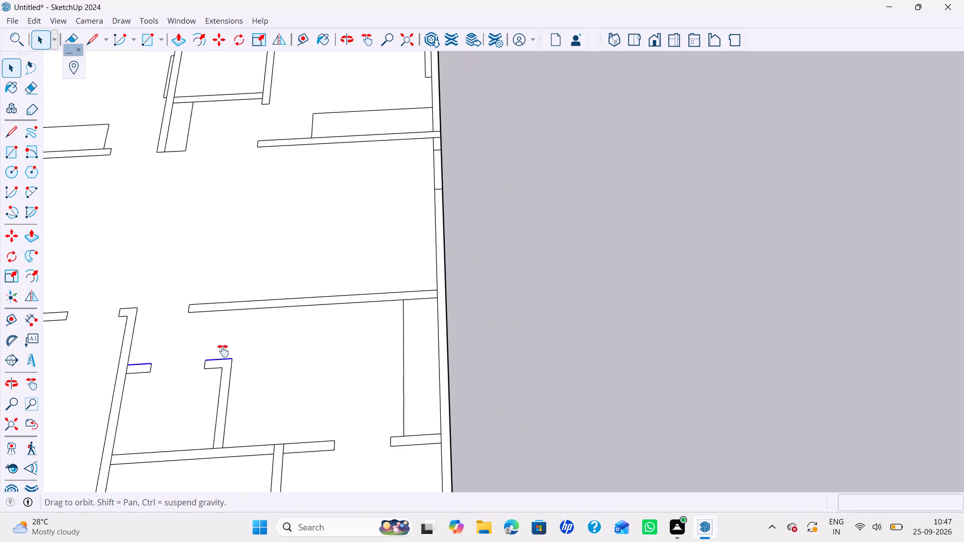
{"action": "middle_click_drag", "start_coordinate": [223, 351], "coordinate": [220, 342], "text": "shift"}
{"action": "key", "text": "space"}
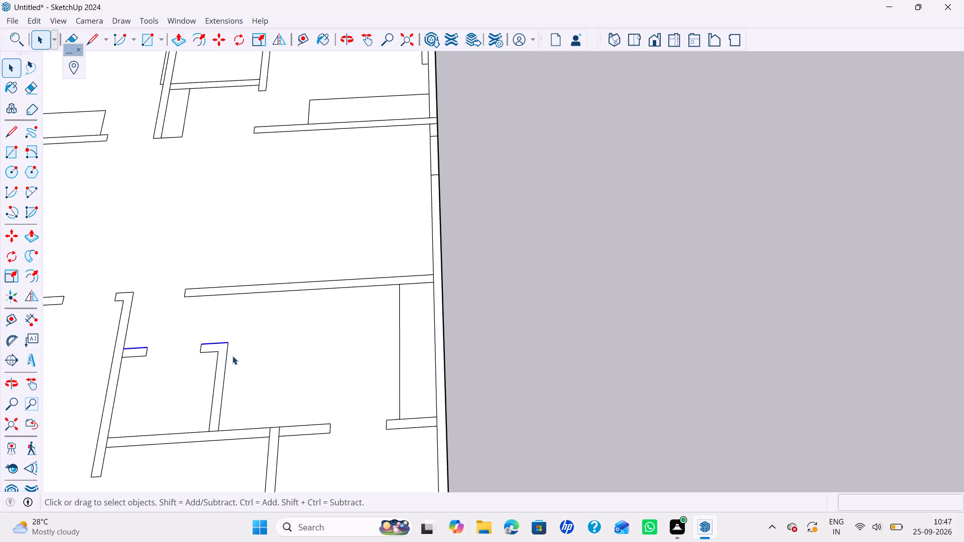
{"action": "key", "text": "r"}
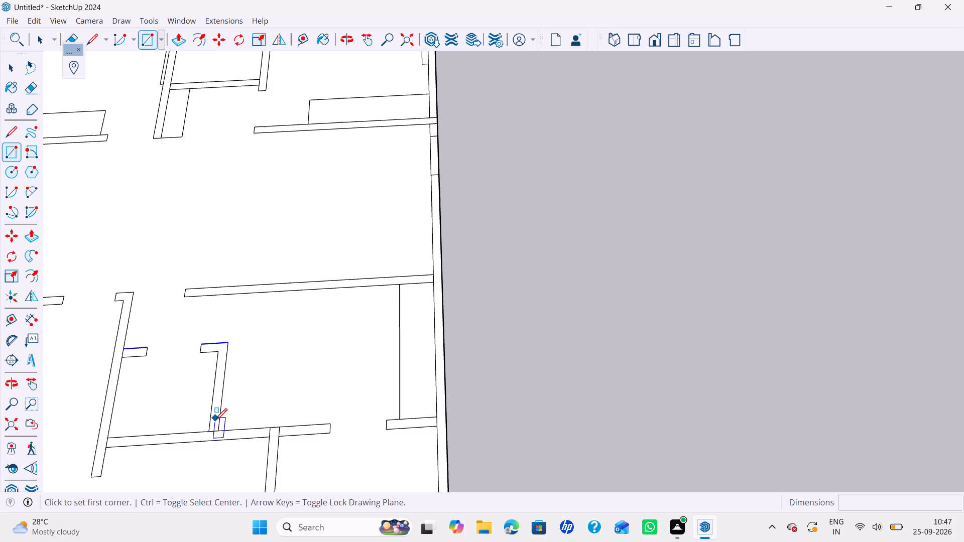
{"action": "left_click", "coordinate": [220, 434]}
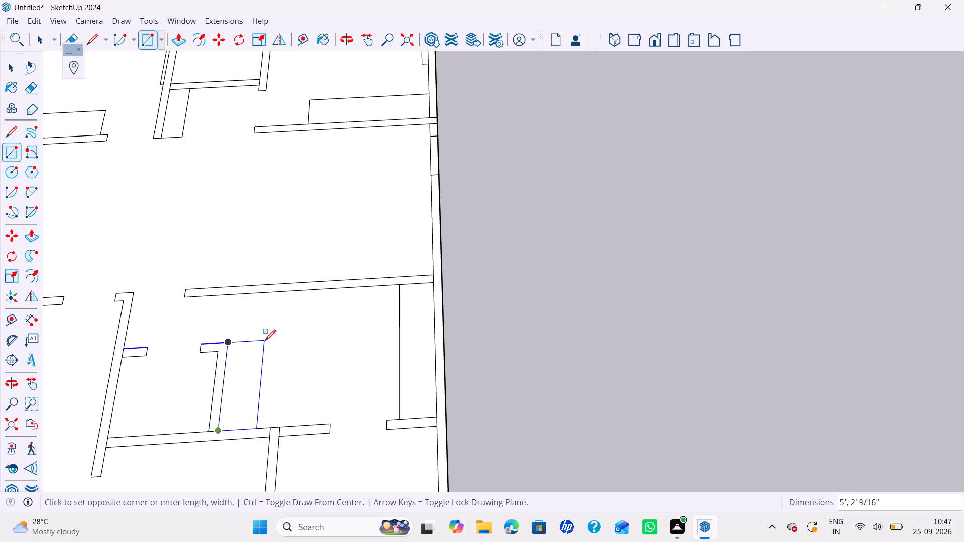
{"action": "type", "text": "5',2'"}
{"action": "key", "text": "Return"}
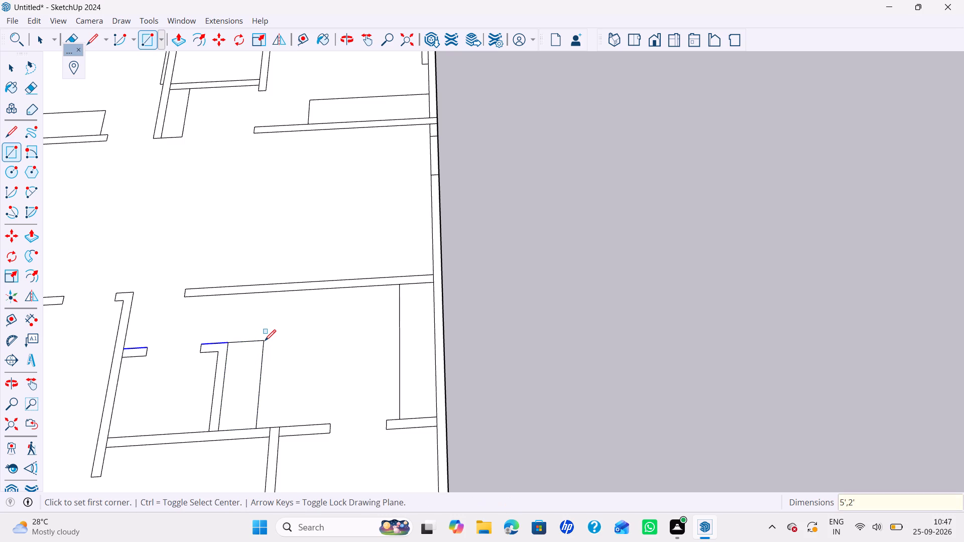
Draw a 4' line from the small room's right partition inner face across the central room's lower wall, and erase the wall end beyond it.
{"action": "key", "text": "space"}
{"action": "left_click", "coordinate": [448, 275]}
{"action": "scroll", "coordinate": [265, 296], "scroll_direction": "down", "scroll_amount": 2}
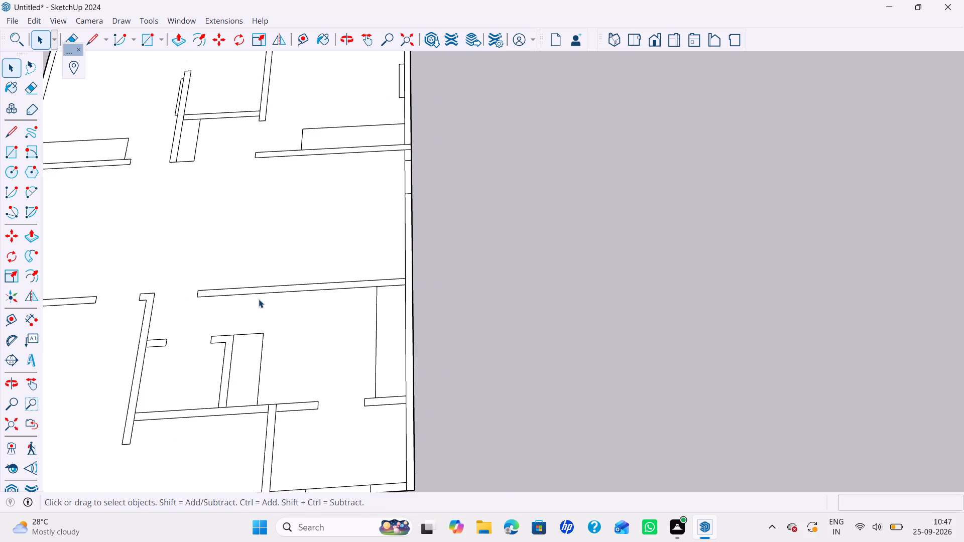
{"action": "middle_click_drag", "start_coordinate": [259, 299], "coordinate": [256, 323], "text": "shift"}
{"action": "scroll", "coordinate": [256, 321], "scroll_direction": "down", "scroll_amount": 2}
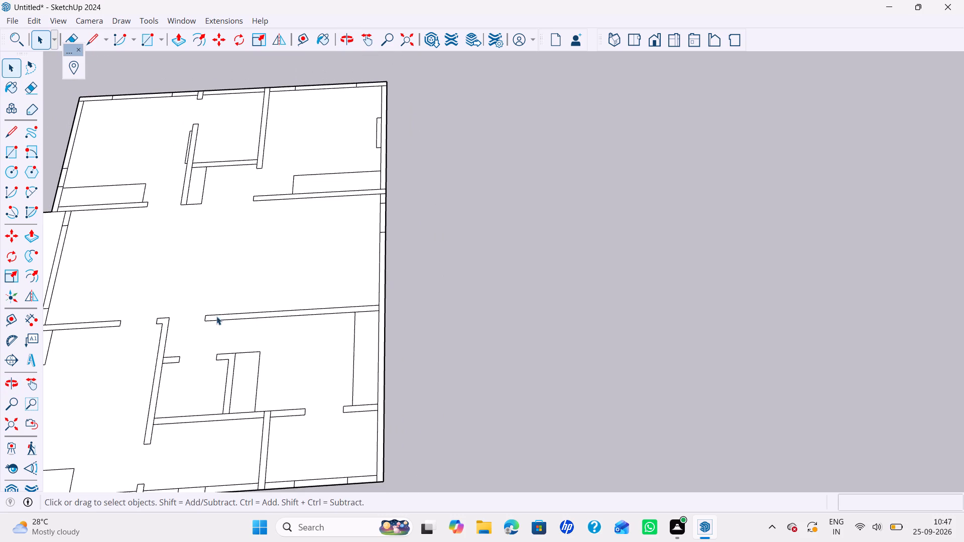
{"action": "middle_click_drag", "start_coordinate": [215, 316], "coordinate": [232, 300]}
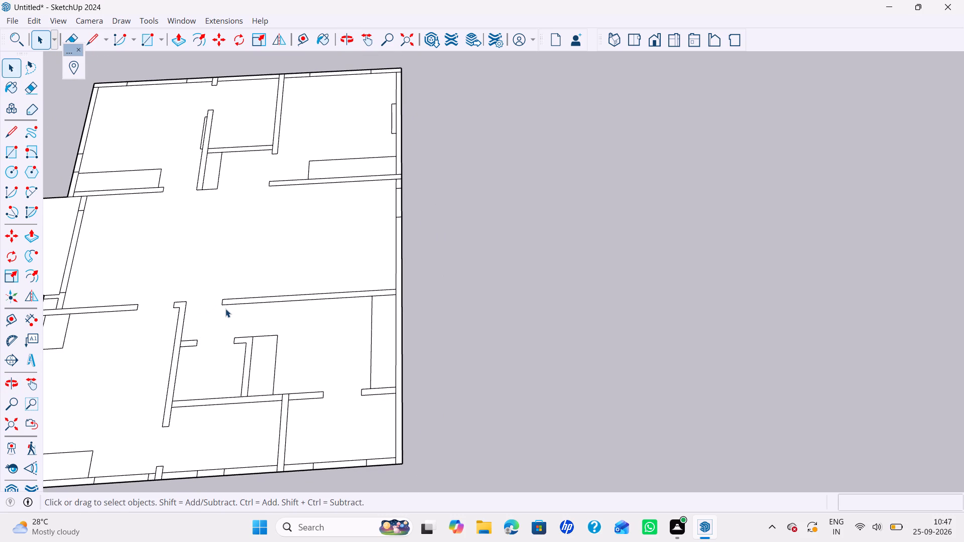
{"action": "key", "text": "l"}
{"action": "scroll", "coordinate": [232, 342], "scroll_direction": "up", "scroll_amount": 3}
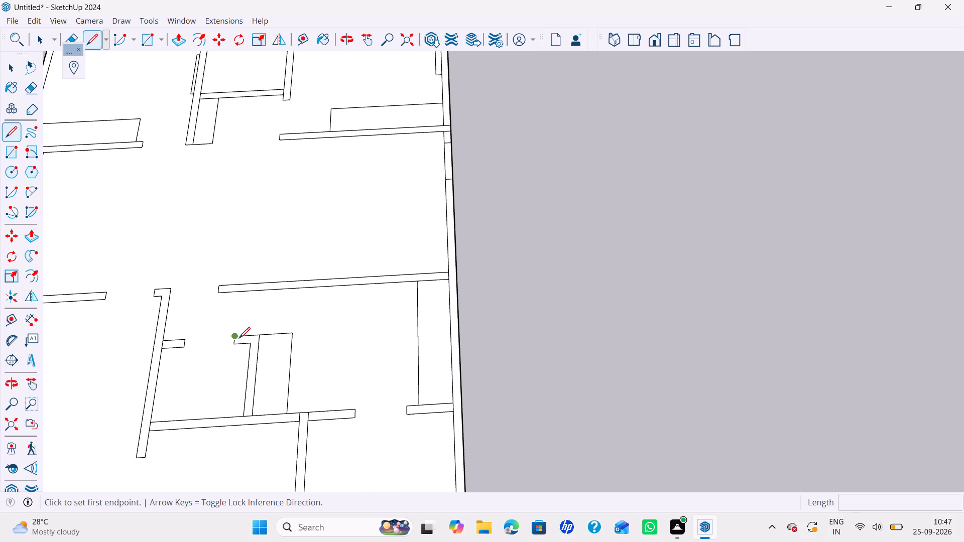
{"action": "left_click", "coordinate": [245, 344]}
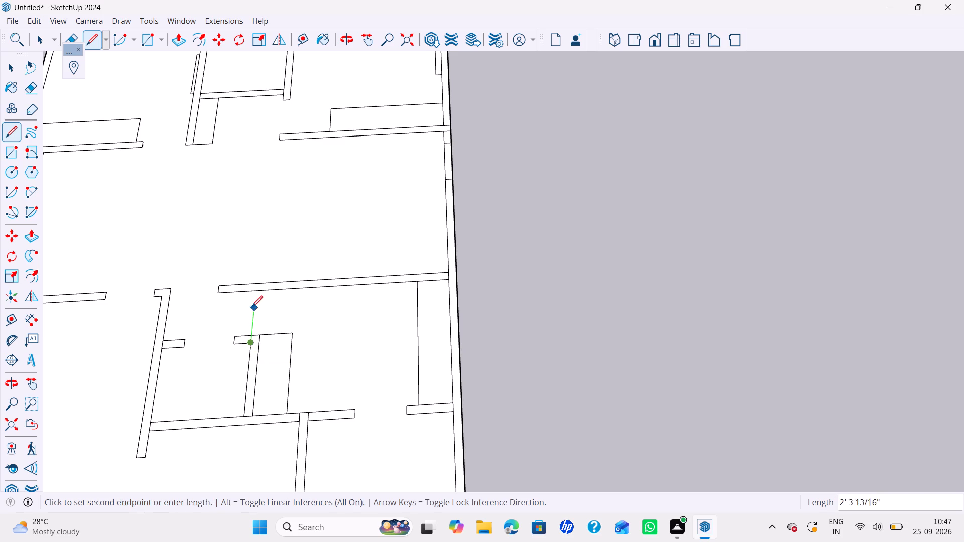
{"action": "left_click", "coordinate": [260, 284]}
{"action": "key", "text": "Escape"}
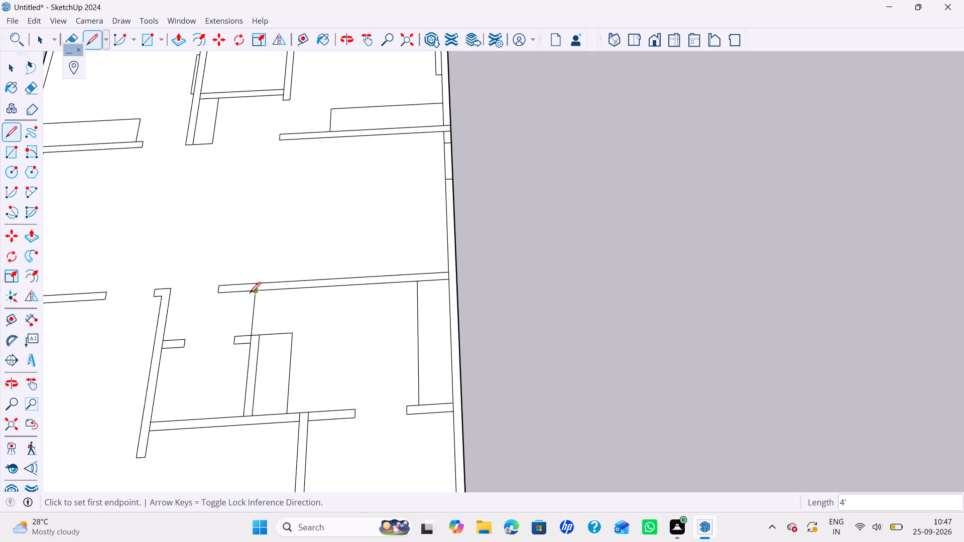
{"action": "key", "text": "e"}
{"action": "left_click_drag", "start_coordinate": [223, 286], "coordinate": [240, 292]}
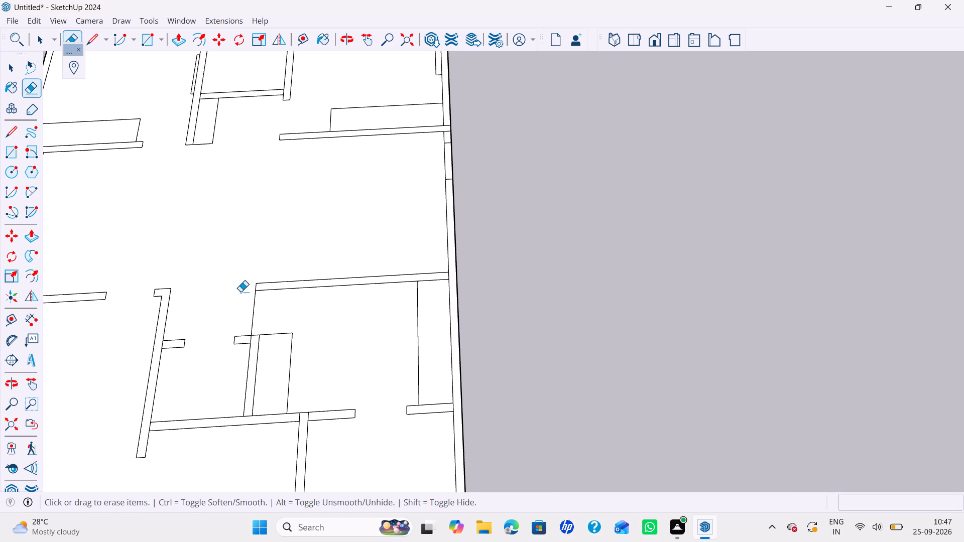
Erase the helper line between the shortened wall and the small room's right partition, including its piece across the door-side stub.
{"action": "key", "text": "space"}
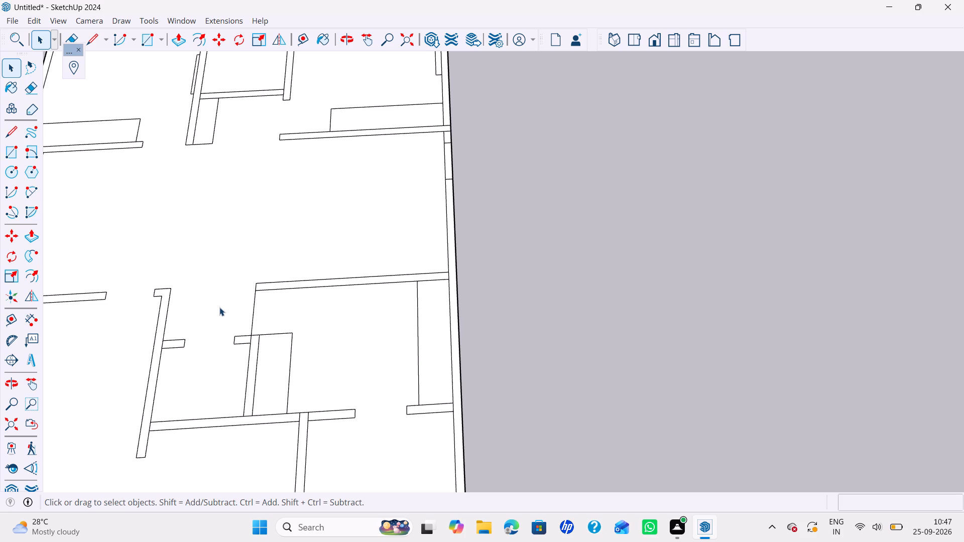
{"action": "key", "text": "space"}
{"action": "key", "text": "e"}
{"action": "left_click_drag", "start_coordinate": [242, 309], "coordinate": [255, 314]}
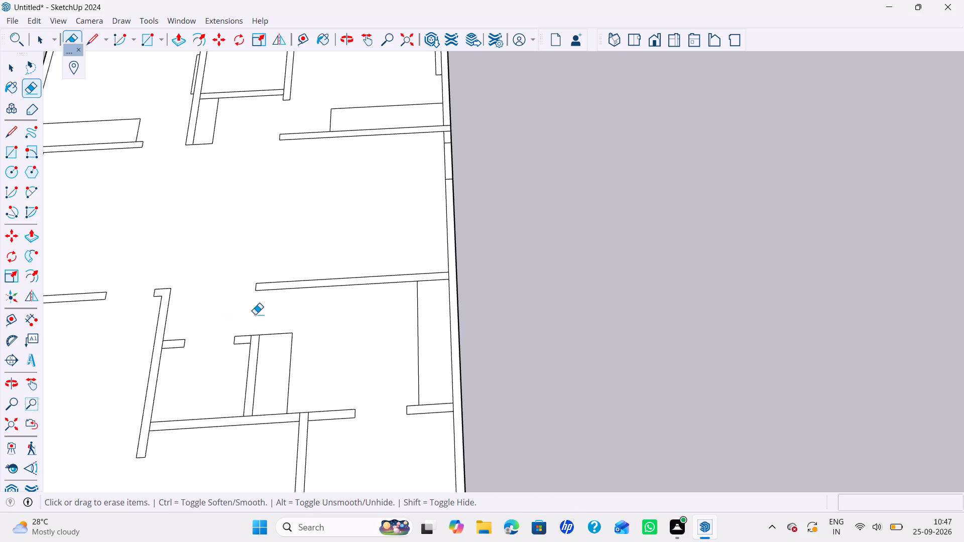
{"action": "left_click", "coordinate": [251, 337]}
{"action": "key", "text": "space"}
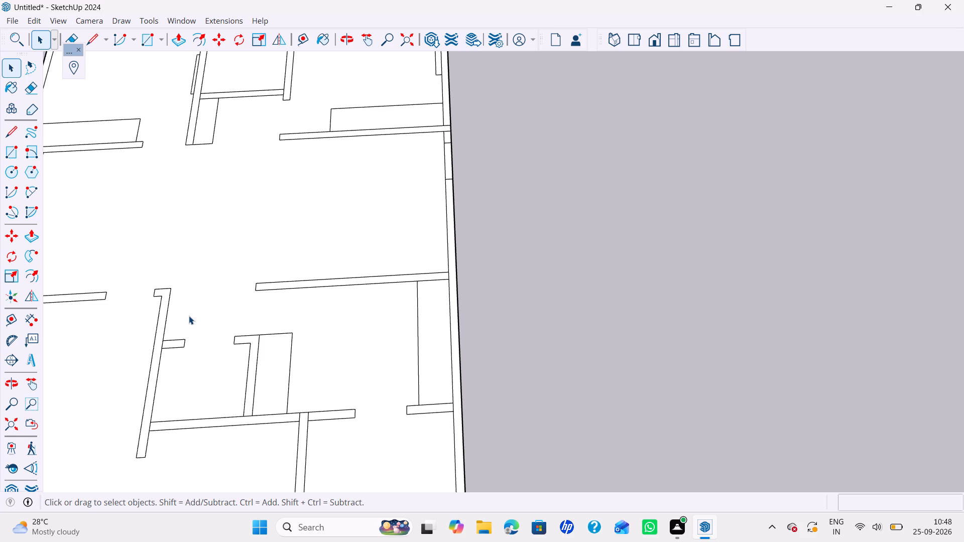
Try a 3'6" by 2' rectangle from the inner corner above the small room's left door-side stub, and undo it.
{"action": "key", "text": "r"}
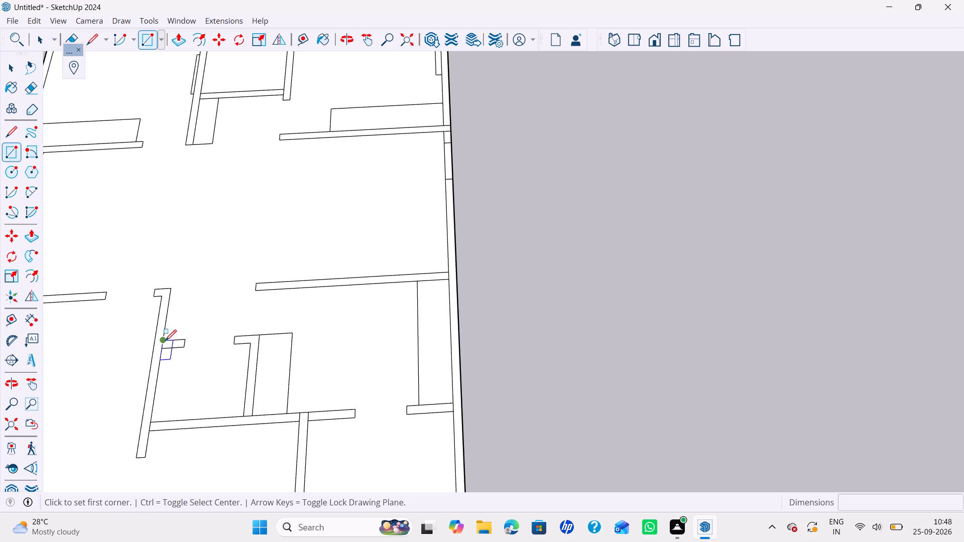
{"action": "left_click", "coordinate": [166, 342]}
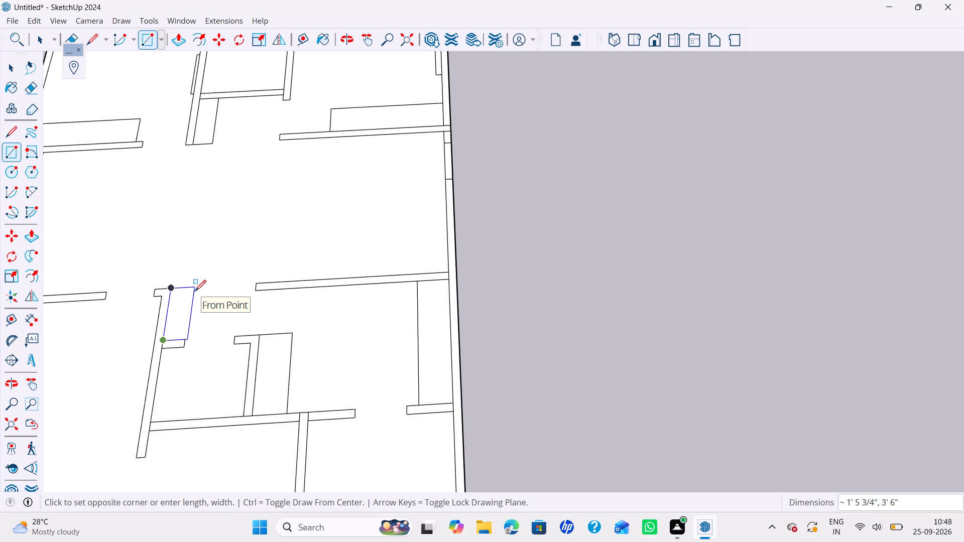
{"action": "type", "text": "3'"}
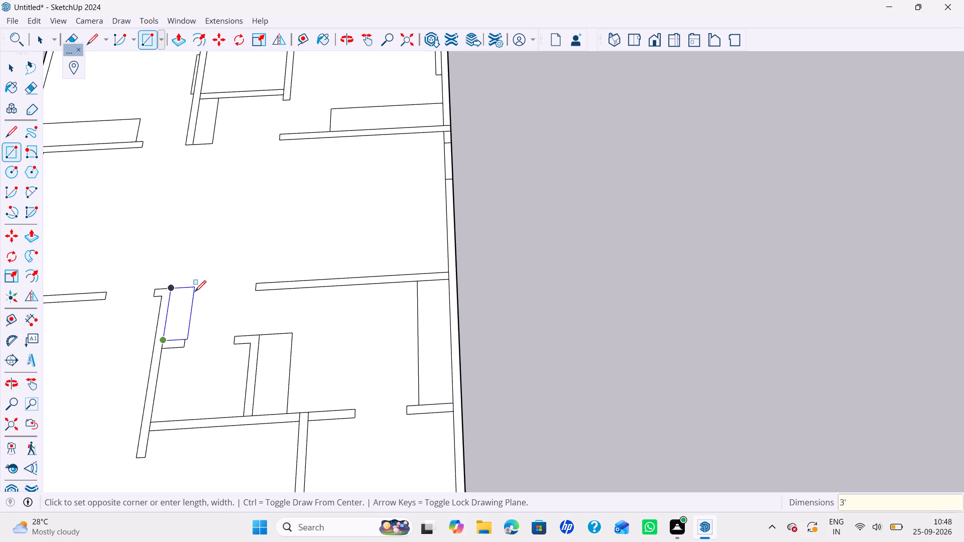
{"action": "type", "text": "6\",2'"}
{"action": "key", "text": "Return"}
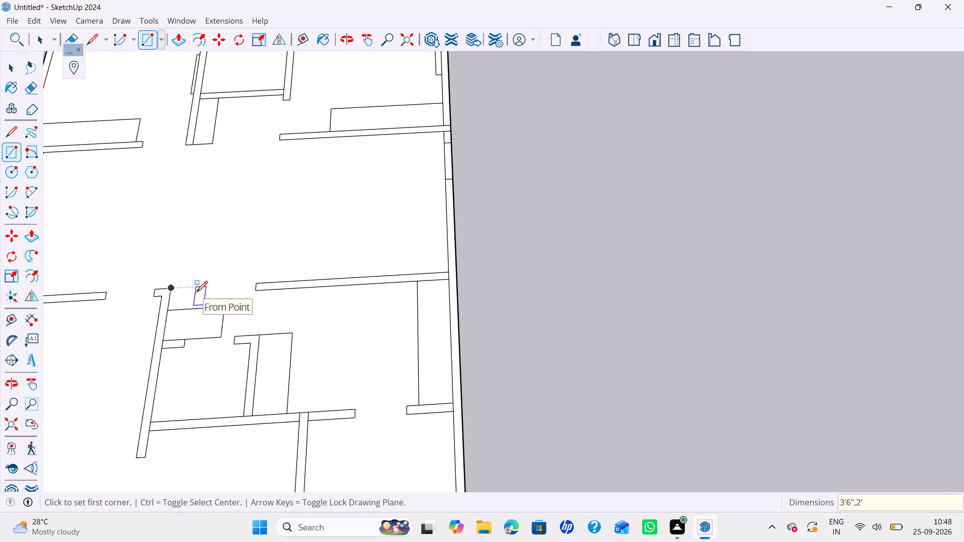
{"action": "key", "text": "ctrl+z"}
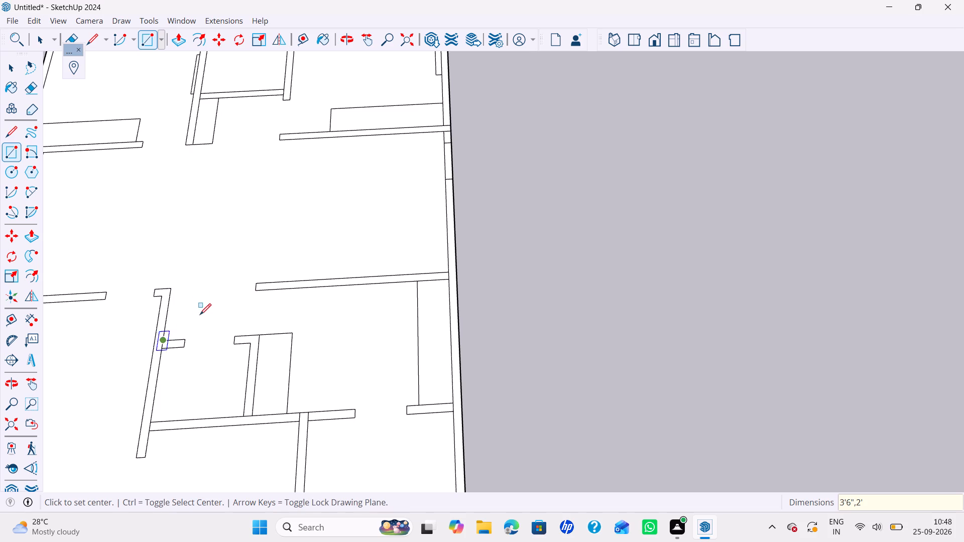
Draw a 2' by 3'6" rectangle above the small room's left door-side stub, with its 3'6" side along the left wall.
{"action": "left_click", "coordinate": [163, 340]}
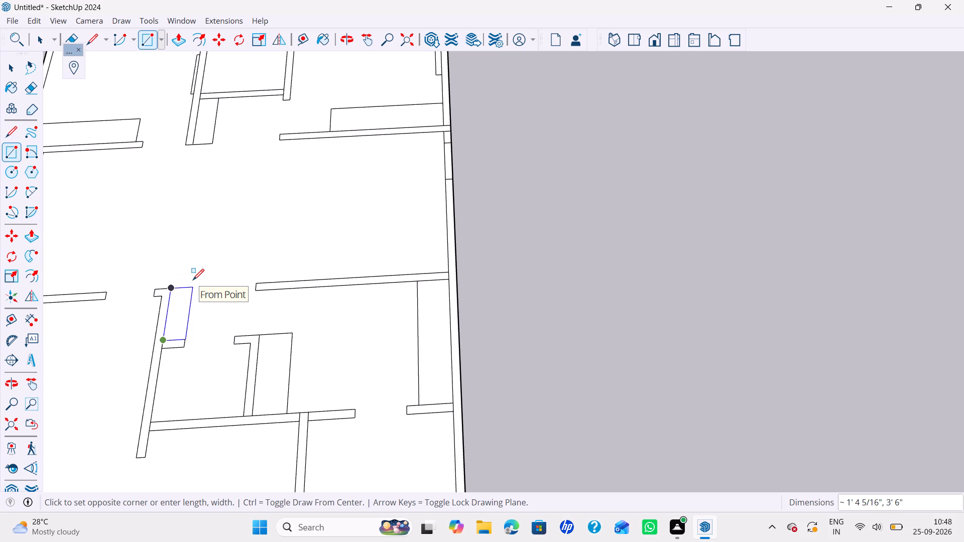
{"action": "type", "text": "2',"}
{"action": "key", "text": "3"}
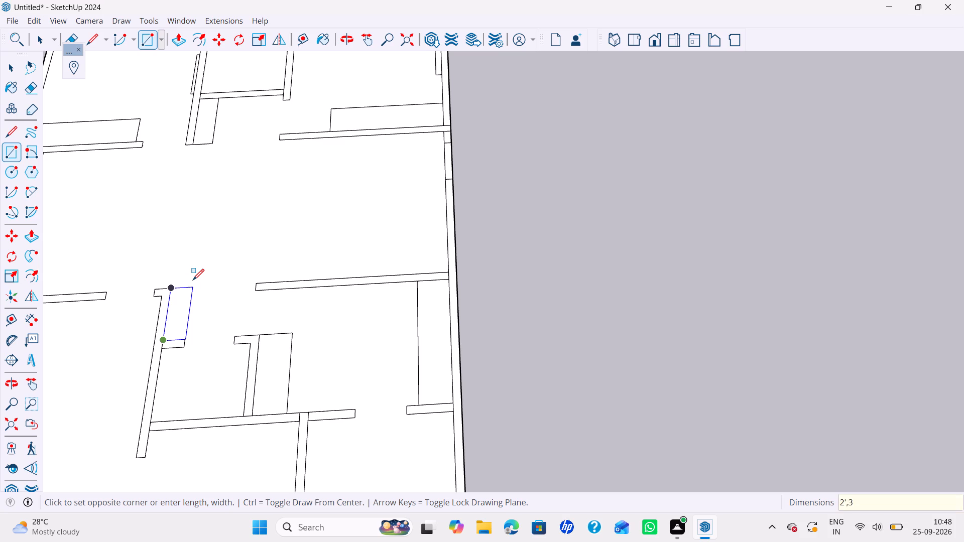
{"action": "type", "text": "'6\""}
{"action": "key", "text": "Return"}
{"action": "key", "text": "space"}
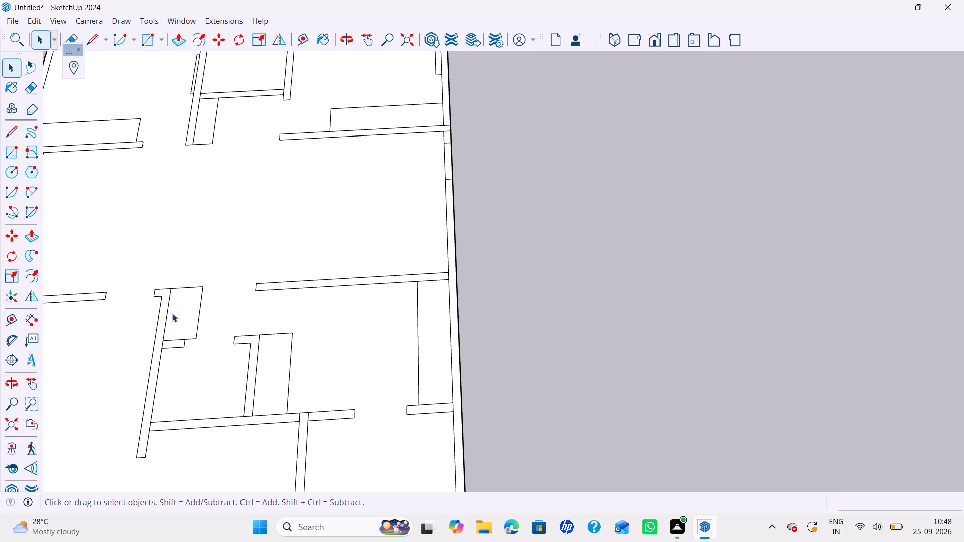
Measure the small room's inner width and the width of the rectangle above its left door-side stub.
{"action": "key", "text": "t"}
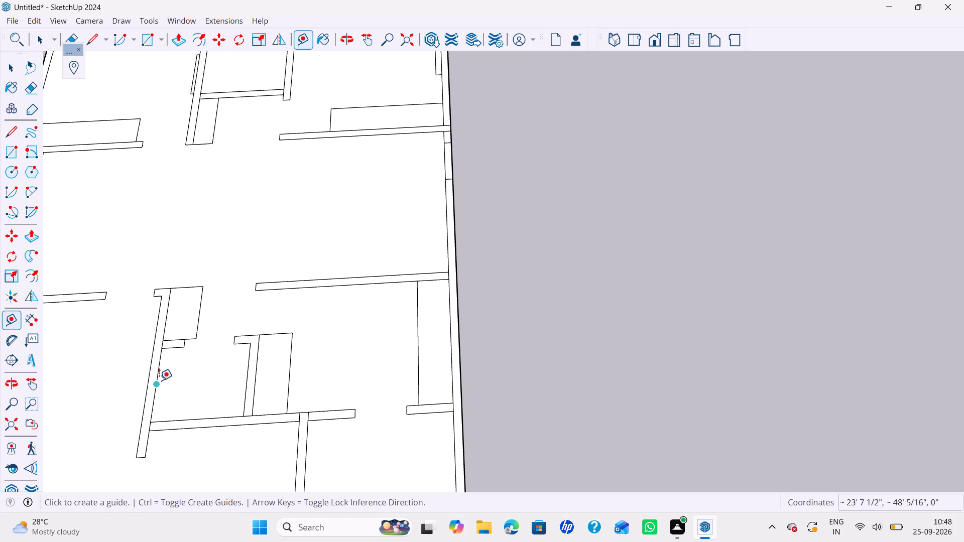
{"action": "left_click", "coordinate": [159, 380]}
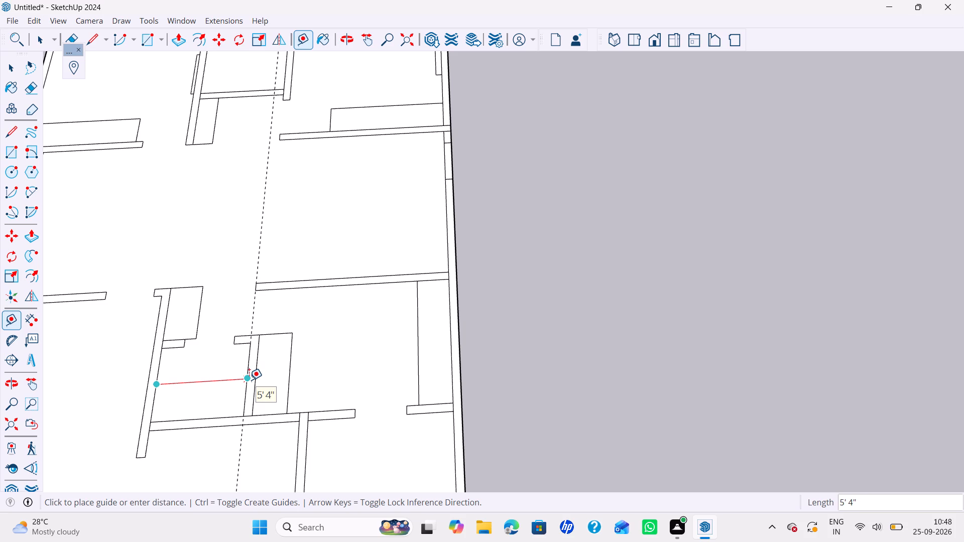
{"action": "key", "text": "Escape"}
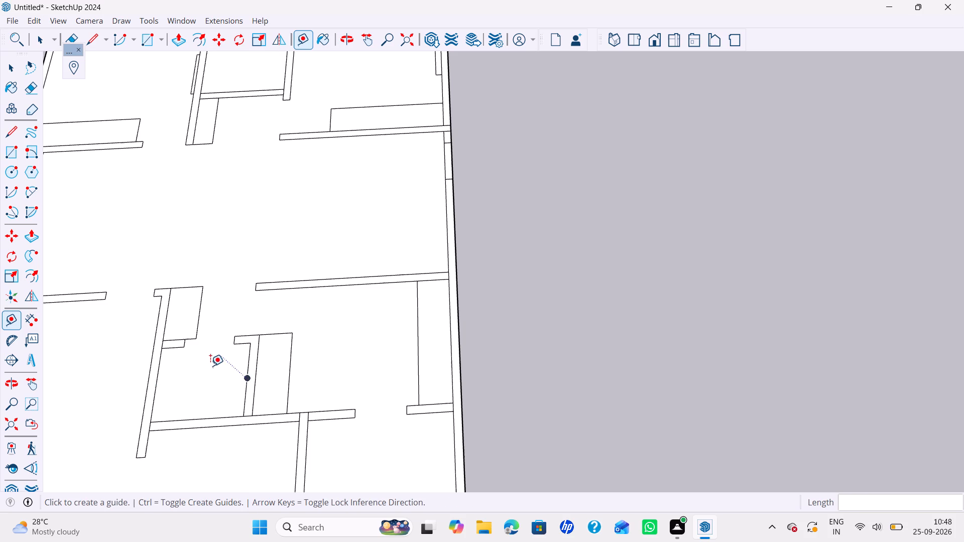
{"action": "key", "text": "t"}
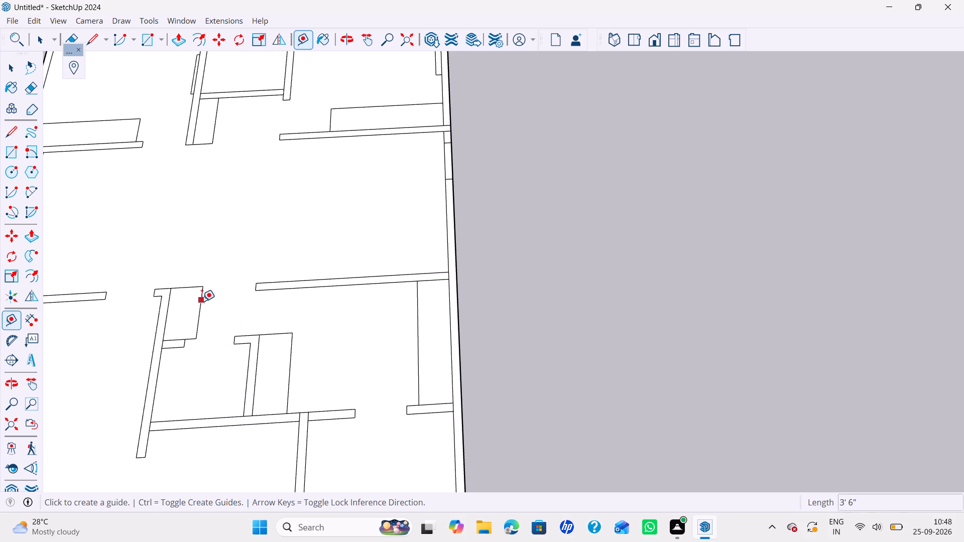
{"action": "left_click", "coordinate": [202, 309]}
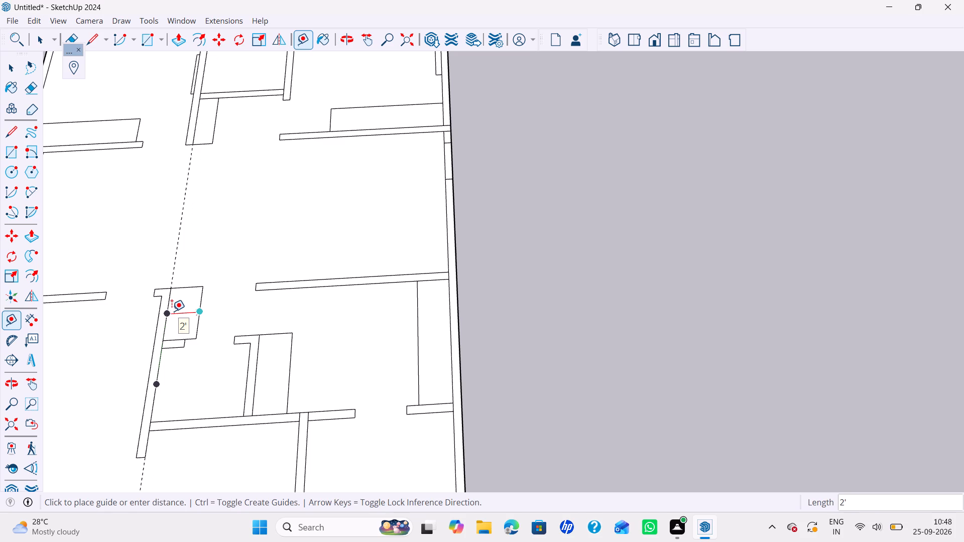
{"action": "key", "text": "Escape"}
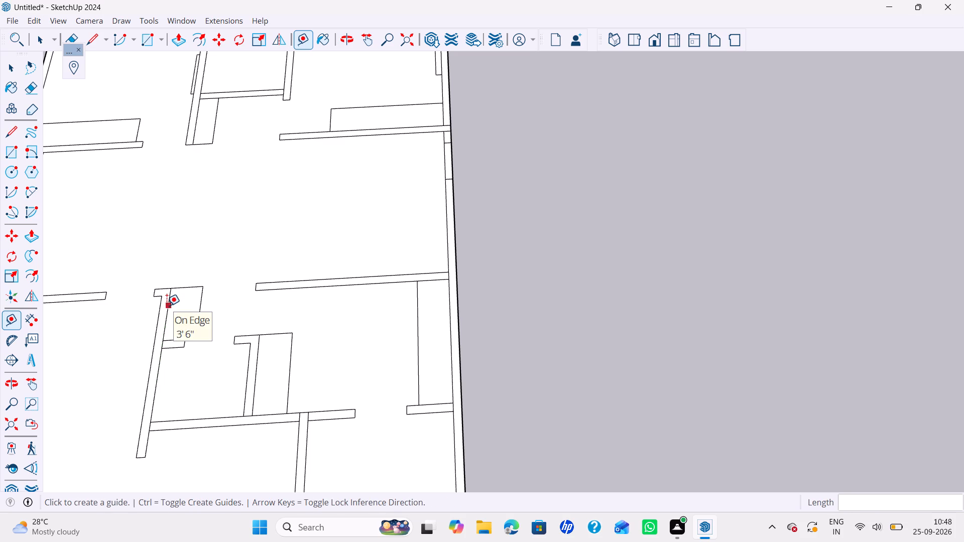
{"action": "key", "text": "space"}
Move the free long edge of the rectangle above the left door-side stub 6" toward the left wall.
{"action": "scroll", "coordinate": [174, 308], "scroll_direction": "up", "scroll_amount": 2}
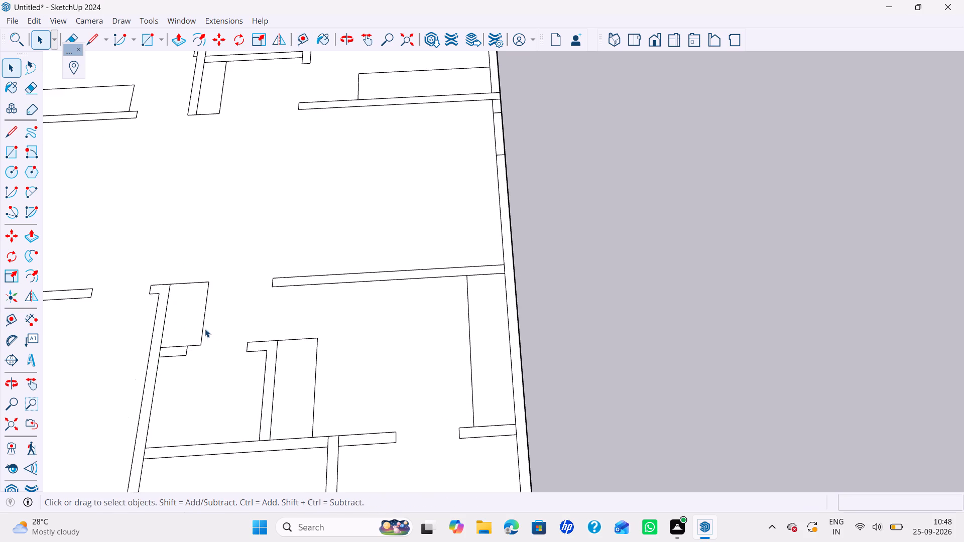
{"action": "left_click", "coordinate": [203, 327]}
{"action": "scroll", "coordinate": [206, 340], "scroll_direction": "up", "scroll_amount": 3}
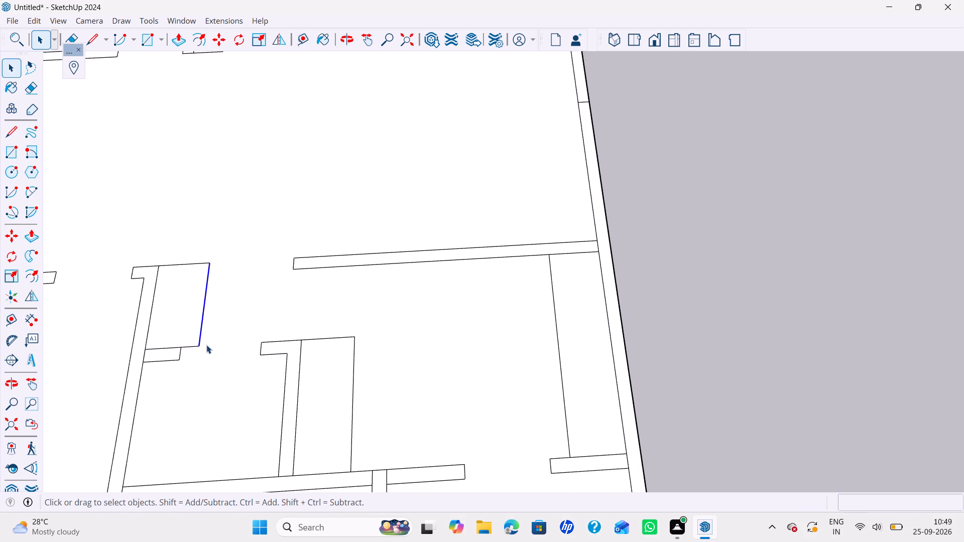
{"action": "key", "text": "m"}
{"action": "left_click", "coordinate": [198, 348]}
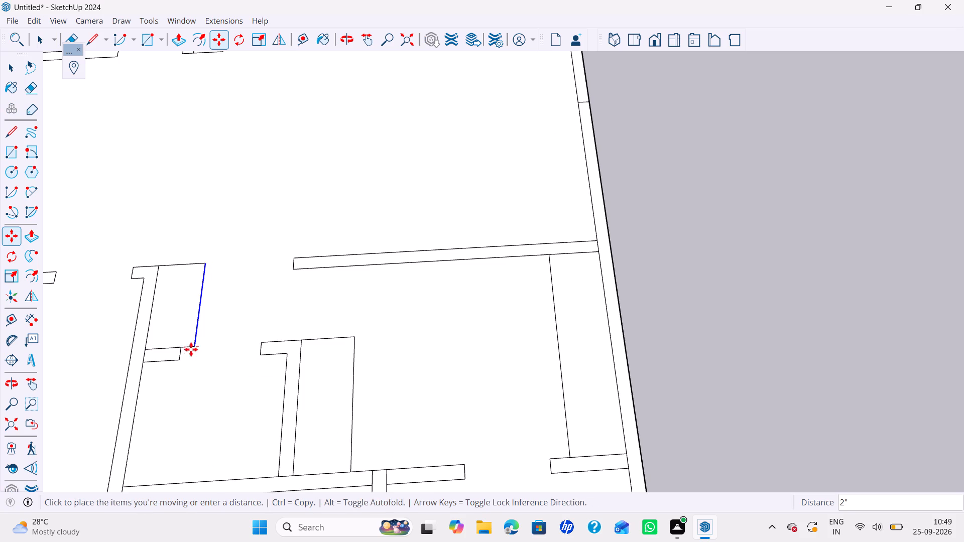
{"action": "type", "text": "6\""}
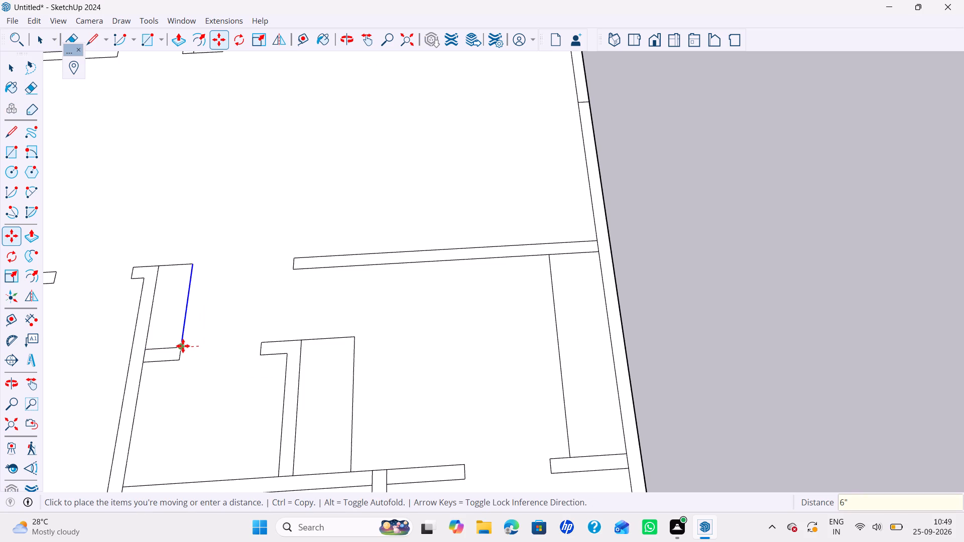
{"action": "key", "text": "Return"}
{"action": "key", "text": "space"}
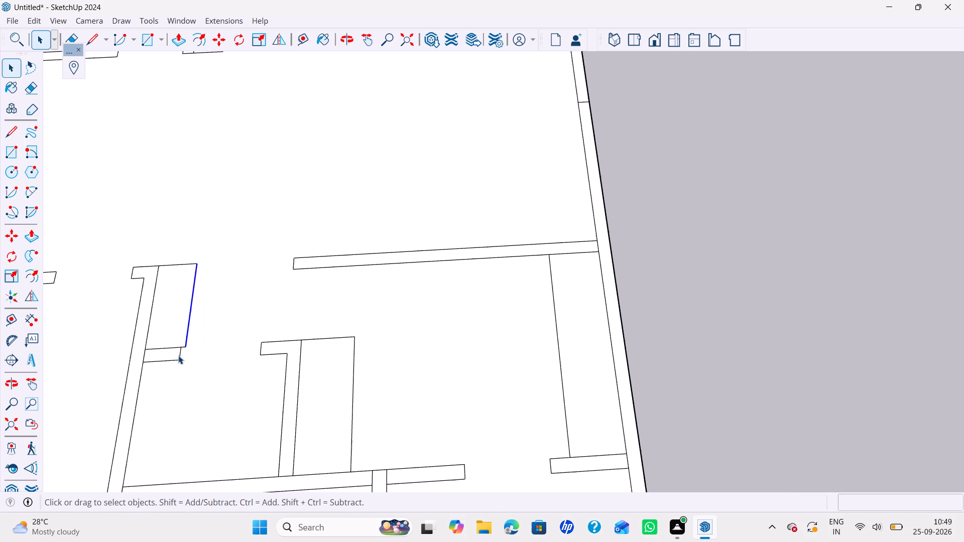
Extend the small room's left door-side stub by moving its end edge 2" to the narrowed rectangle's lower corner.
{"action": "left_click", "coordinate": [178, 355]}
{"action": "left_click", "coordinate": [181, 355]}
{"action": "key", "text": "m"}
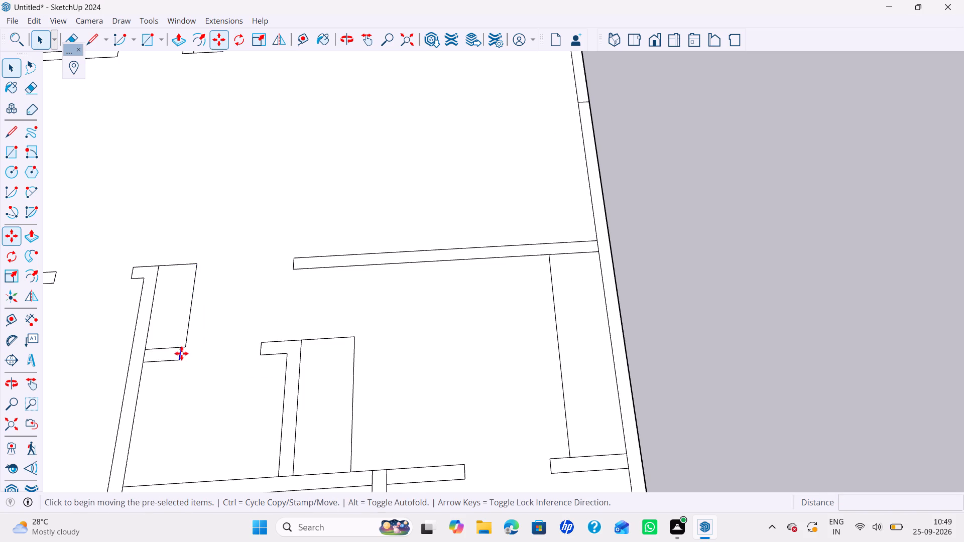
{"action": "scroll", "coordinate": [182, 349], "scroll_direction": "up", "scroll_amount": 5}
{"action": "left_click", "coordinate": [180, 349]}
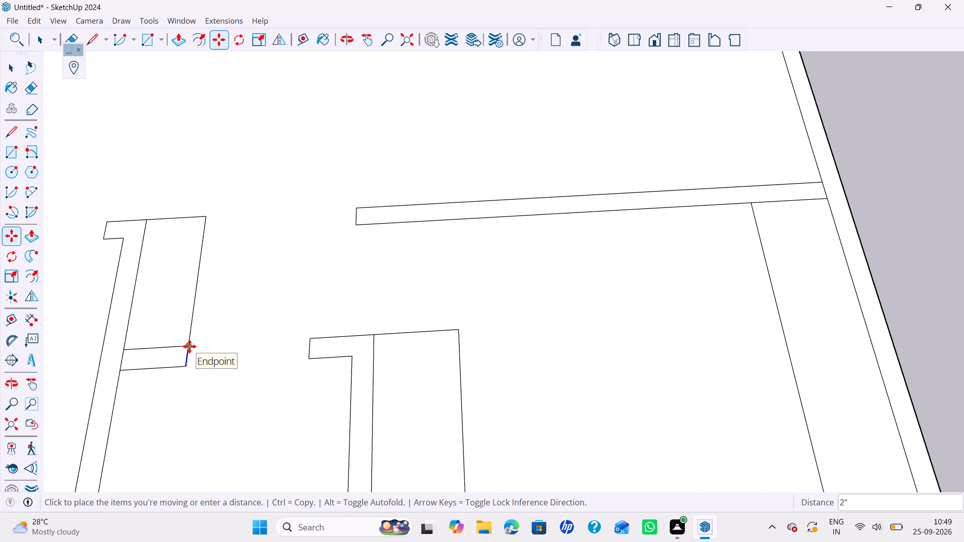
{"action": "left_click", "coordinate": [189, 346]}
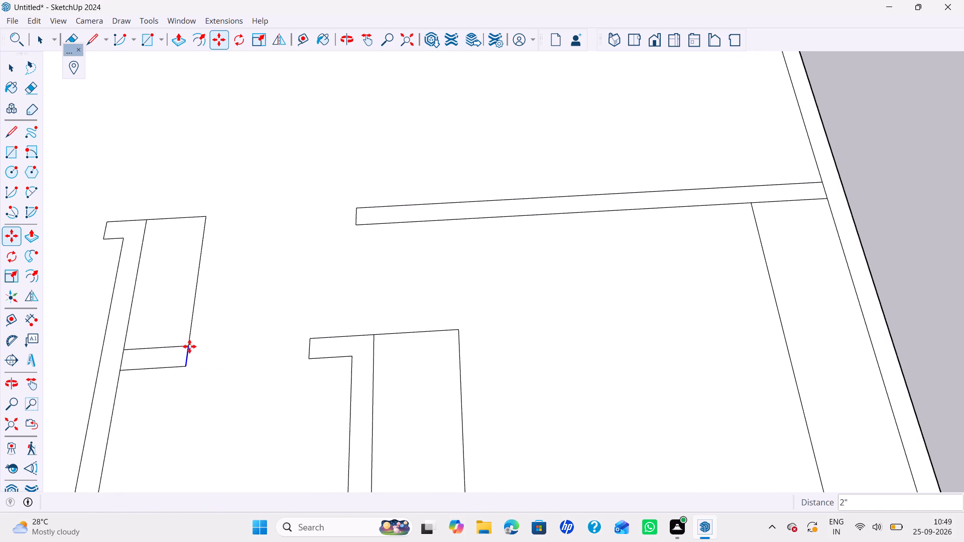
Shorten the small room's right door-side stub by moving its end edge 2" toward its wall.
{"action": "key", "text": "space"}
{"action": "left_click", "coordinate": [311, 354]}
{"action": "key", "text": "m"}
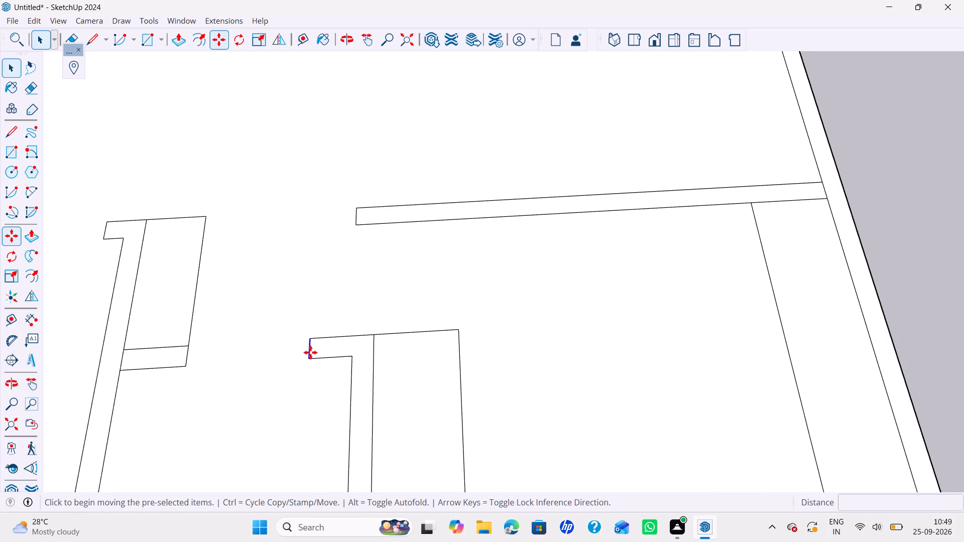
{"action": "left_click", "coordinate": [309, 339]}
{"action": "type", "text": "2\""}
{"action": "key", "text": "Return"}
{"action": "key", "text": "space"}
Copy the end edges of both door-side stubs 6" along the red axis, away from the small room's left wall.
{"action": "scroll", "coordinate": [299, 367], "scroll_direction": "down", "scroll_amount": 3}
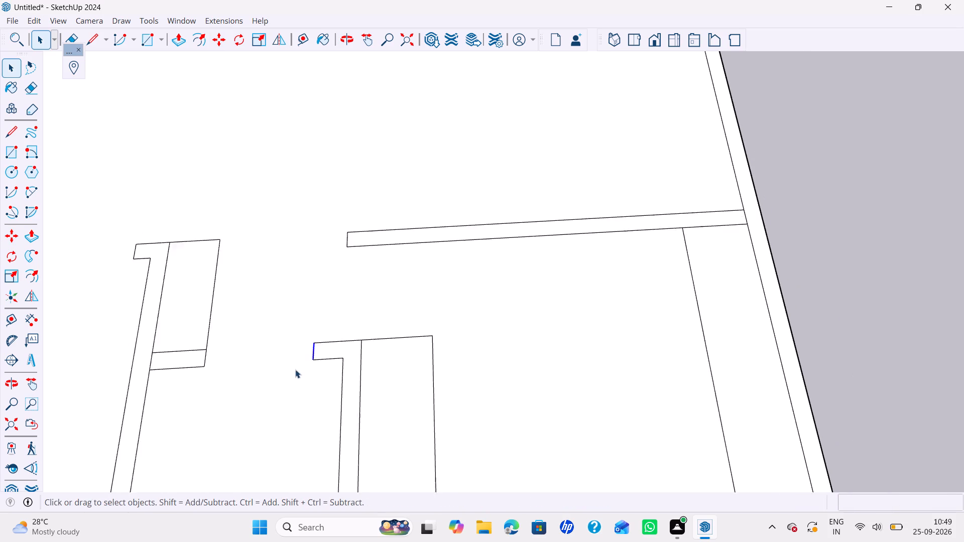
{"action": "scroll", "coordinate": [295, 369], "scroll_direction": "down", "scroll_amount": 1}
{"action": "middle_click_drag", "start_coordinate": [292, 369], "coordinate": [279, 351], "text": "shift"}
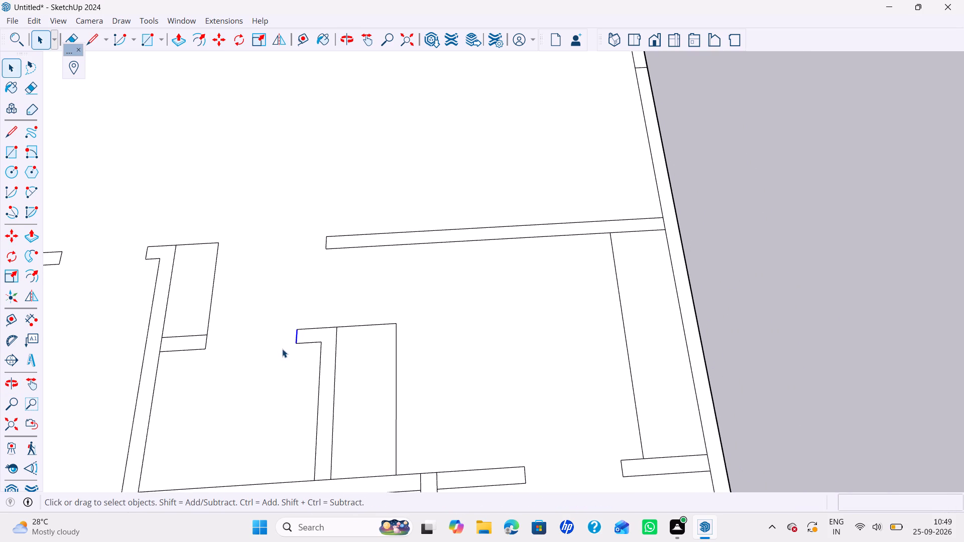
{"action": "scroll", "coordinate": [327, 337], "scroll_direction": "up", "scroll_amount": 3}
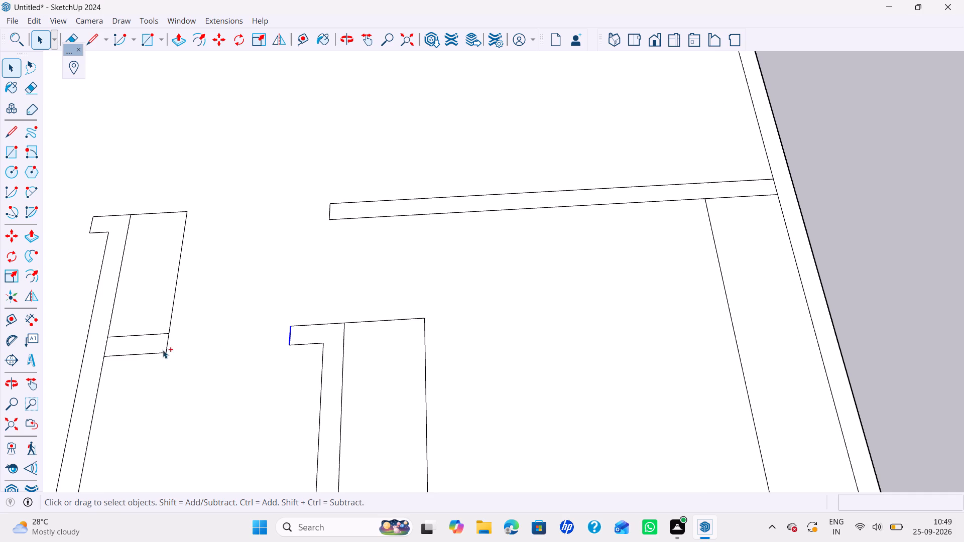
{"action": "left_click", "coordinate": [168, 343], "text": "ctrl"}
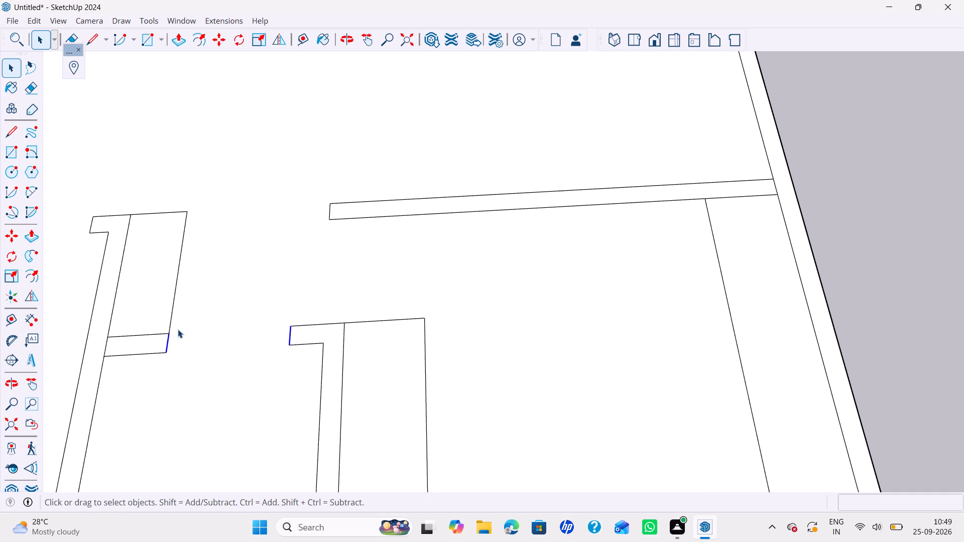
{"action": "key", "text": "m"}
{"action": "left_click", "coordinate": [170, 335]}
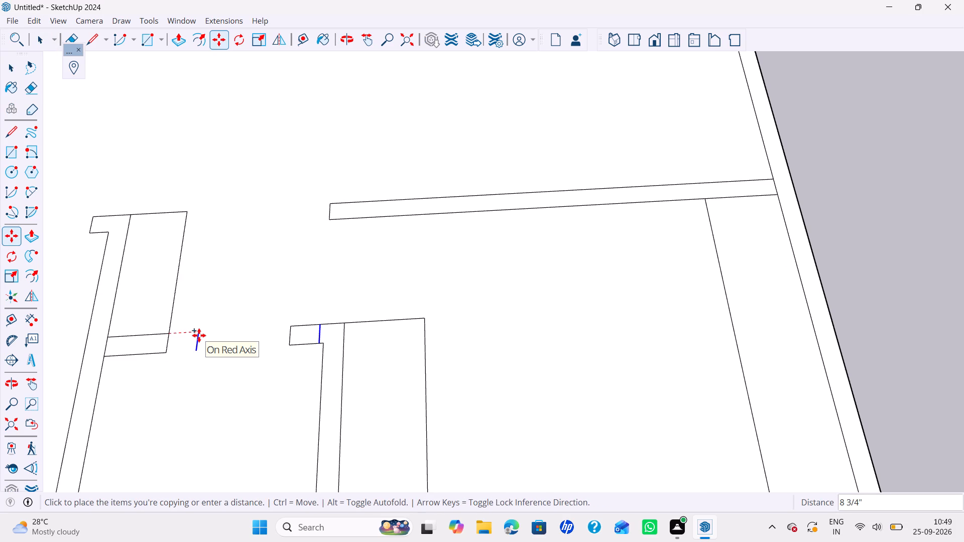
{"action": "type", "text": "6\""}
{"action": "key", "text": "Return"}
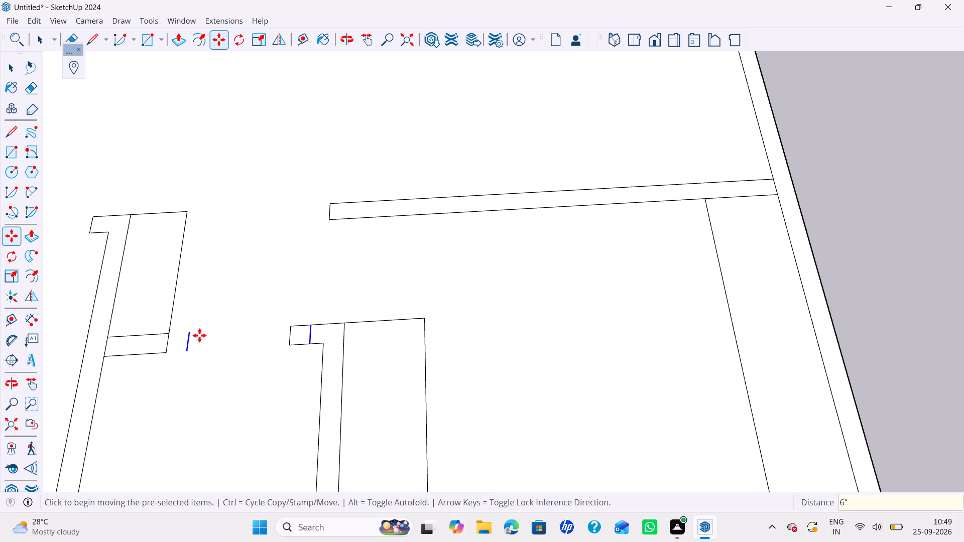
{"action": "key", "text": "space"}
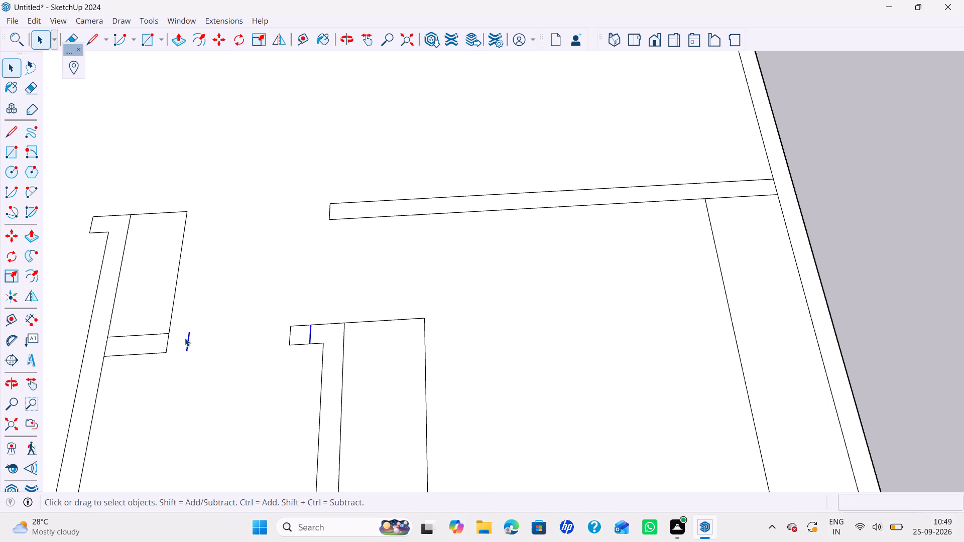
Extend the left door-side stub by drawing its two sides to the copied edge and erasing the old end edge.
{"action": "key", "text": "e"}
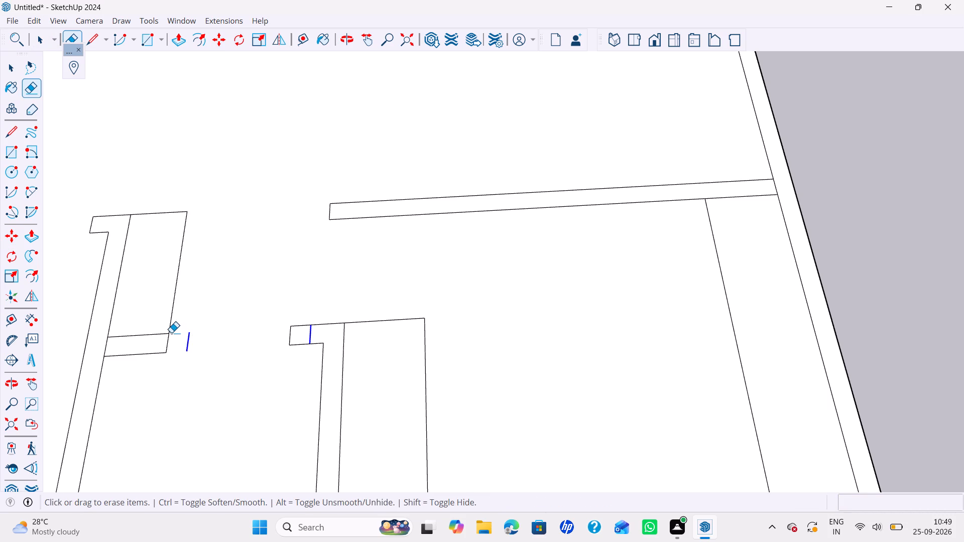
{"action": "key", "text": "l"}
{"action": "left_click", "coordinate": [171, 333]}
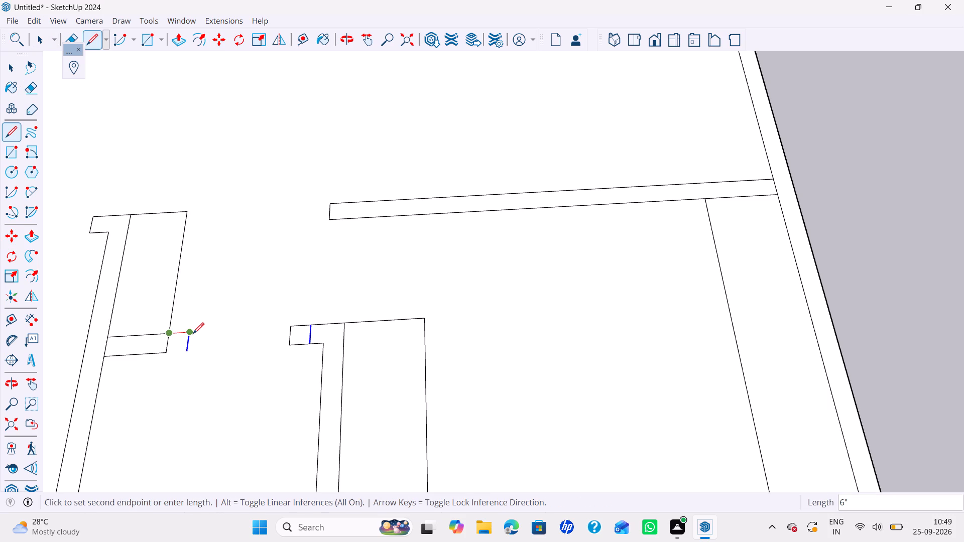
{"action": "left_click", "coordinate": [189, 334]}
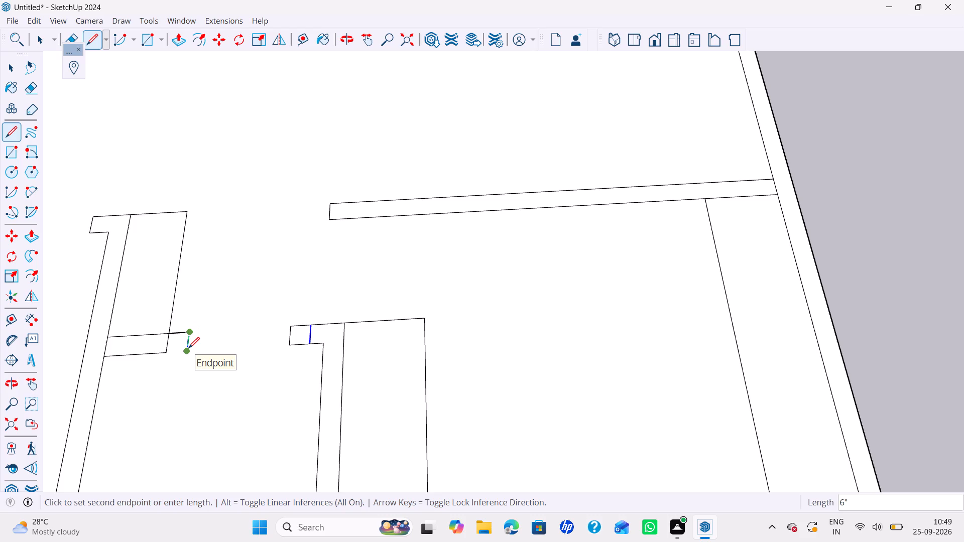
{"action": "left_click", "coordinate": [188, 348]}
{"action": "key", "text": "l"}
{"action": "key", "text": "l"}
{"action": "left_click", "coordinate": [186, 351]}
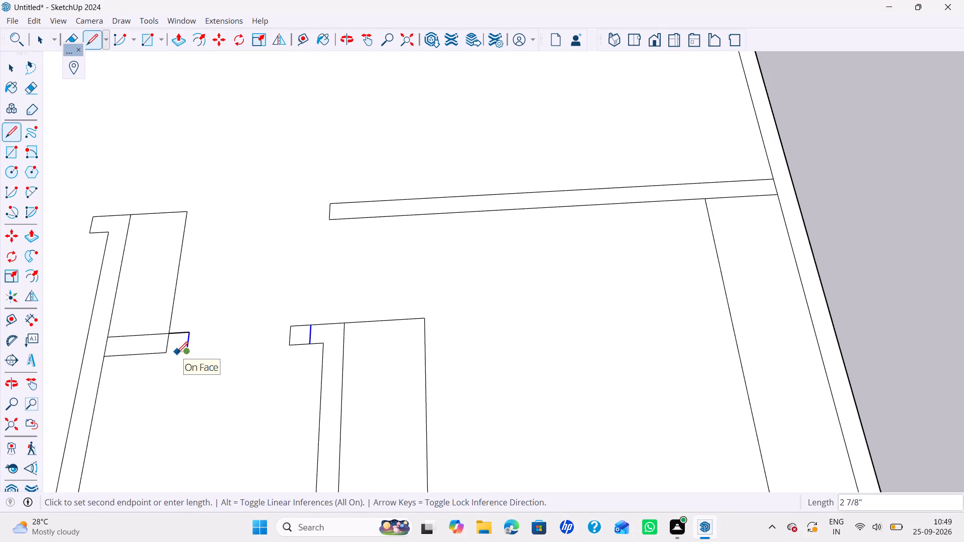
{"action": "left_click", "coordinate": [170, 353]}
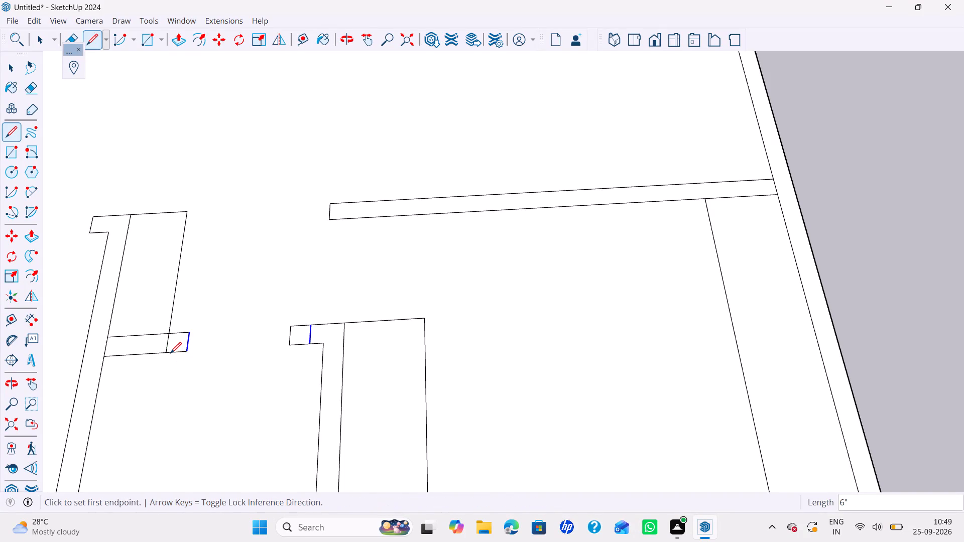
{"action": "key", "text": "e"}
{"action": "left_click_drag", "start_coordinate": [166, 343], "coordinate": [174, 345]}
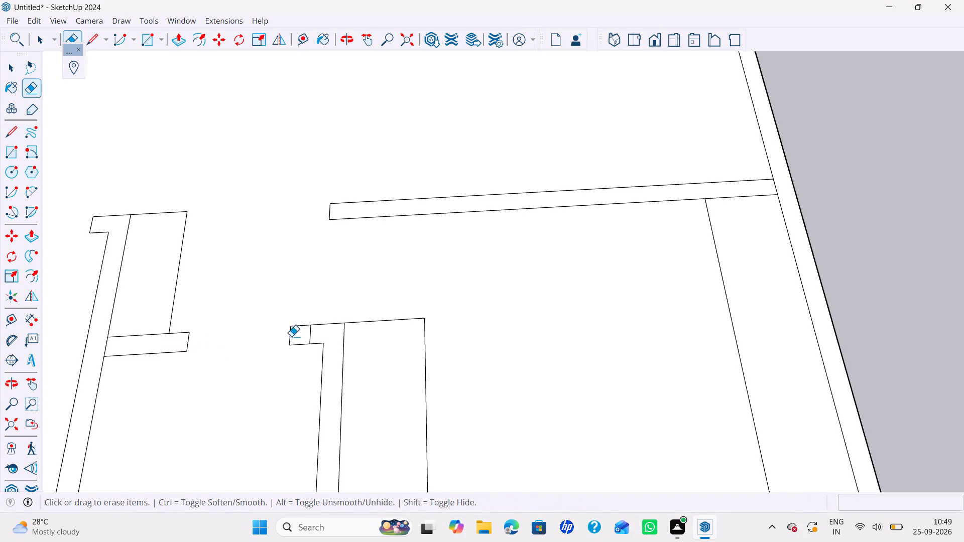
Erase the 6" end piece of the right door-side stub beyond the copied edge.
{"action": "left_click", "coordinate": [309, 335]}
{"action": "key", "text": "Escape"}
{"action": "key", "text": "Escape"}
{"action": "key", "text": "Escape"}
{"action": "key", "text": "Escape"}
{"action": "key", "text": "Escape"}
{"action": "key", "text": "Escape"}
{"action": "key", "text": "Escape"}
{"action": "key", "text": "Escape"}
{"action": "key", "text": "Escape"}
{"action": "key", "text": "Escape"}
{"action": "key", "text": "Escape"}
{"action": "key", "text": "Escape"}
{"action": "key", "text": "Escape"}
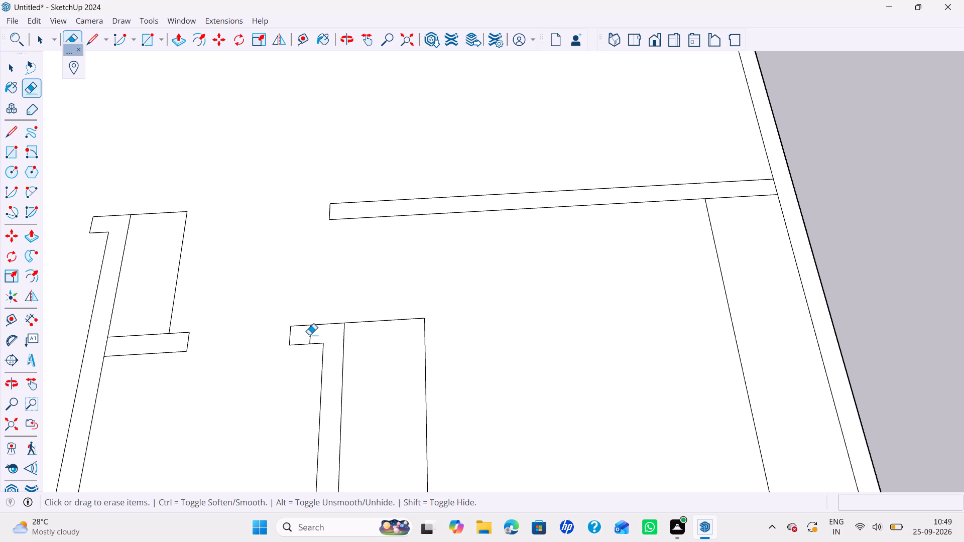
{"action": "left_click_drag", "start_coordinate": [296, 327], "coordinate": [293, 328]}
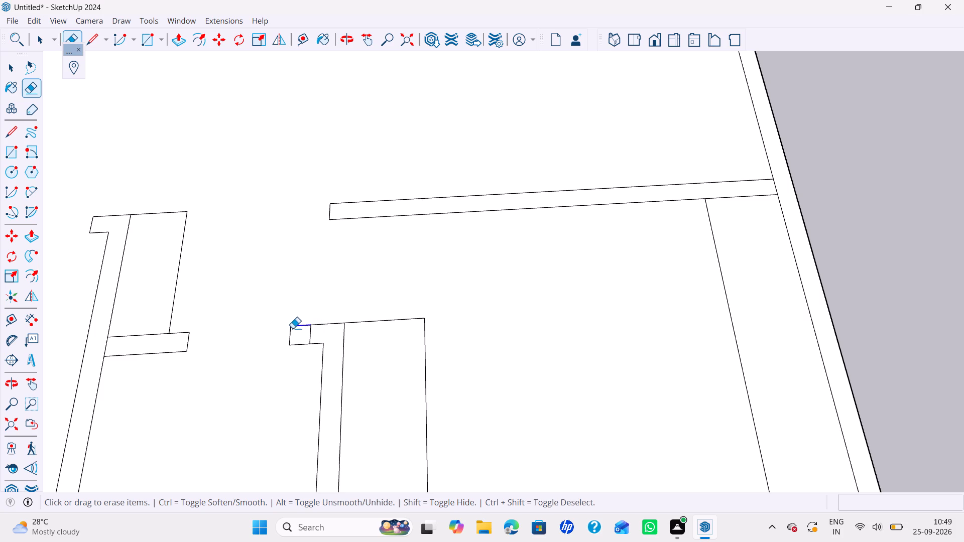
{"action": "left_click_drag", "start_coordinate": [293, 328], "coordinate": [293, 351]}
{"action": "key", "text": "space"}
Lengthen the small room's left door-side stub by moving its end edge 4" into the door opening.
{"action": "scroll", "coordinate": [295, 367], "scroll_direction": "down", "scroll_amount": 2}
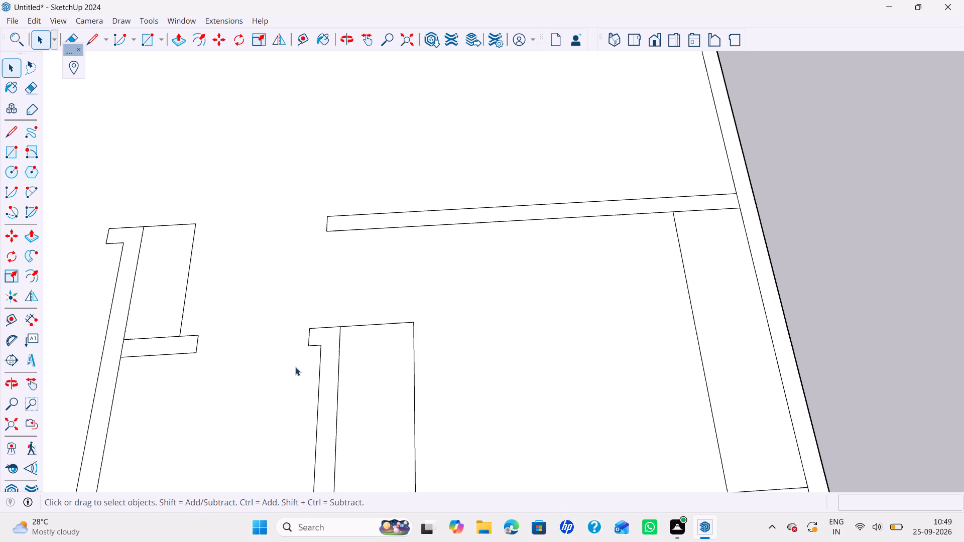
{"action": "scroll", "coordinate": [295, 367], "scroll_direction": "down", "scroll_amount": 3}
{"action": "middle_click_drag", "start_coordinate": [295, 367], "coordinate": [307, 327], "text": "shift"}
{"action": "middle_click_drag", "start_coordinate": [299, 332], "coordinate": [285, 369]}
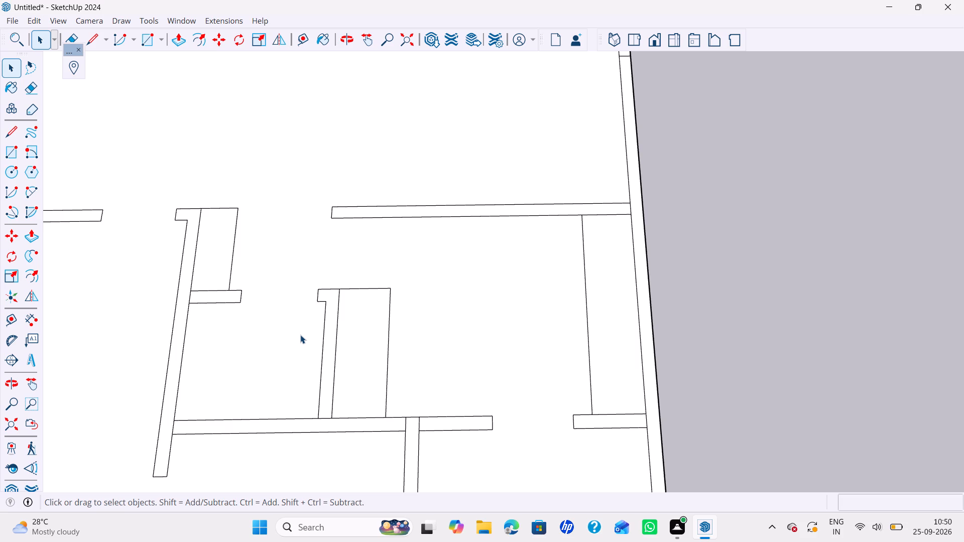
{"action": "scroll", "coordinate": [300, 335], "scroll_direction": "down", "scroll_amount": 3}
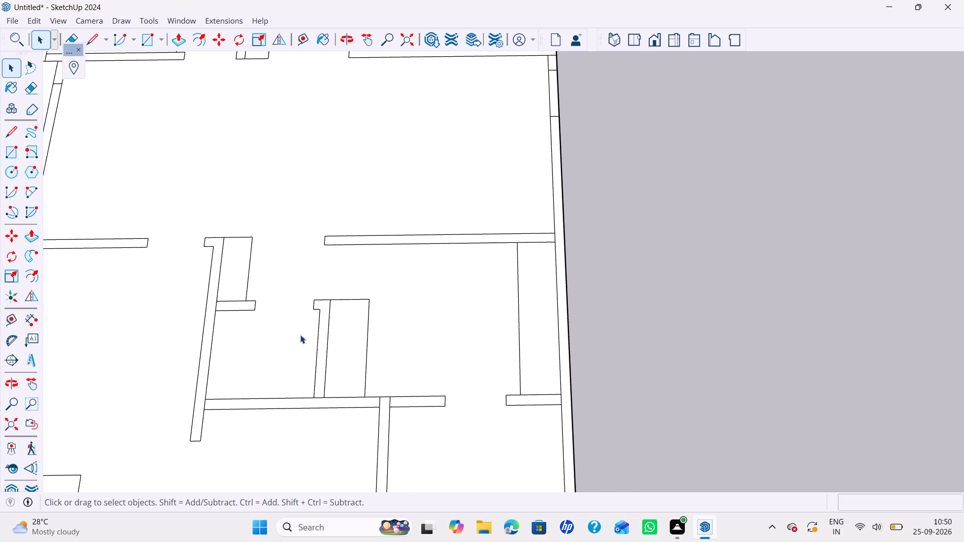
{"action": "middle_click_drag", "start_coordinate": [293, 326], "coordinate": [289, 357], "text": "shift"}
{"action": "scroll", "coordinate": [259, 339], "scroll_direction": "up", "scroll_amount": 4}
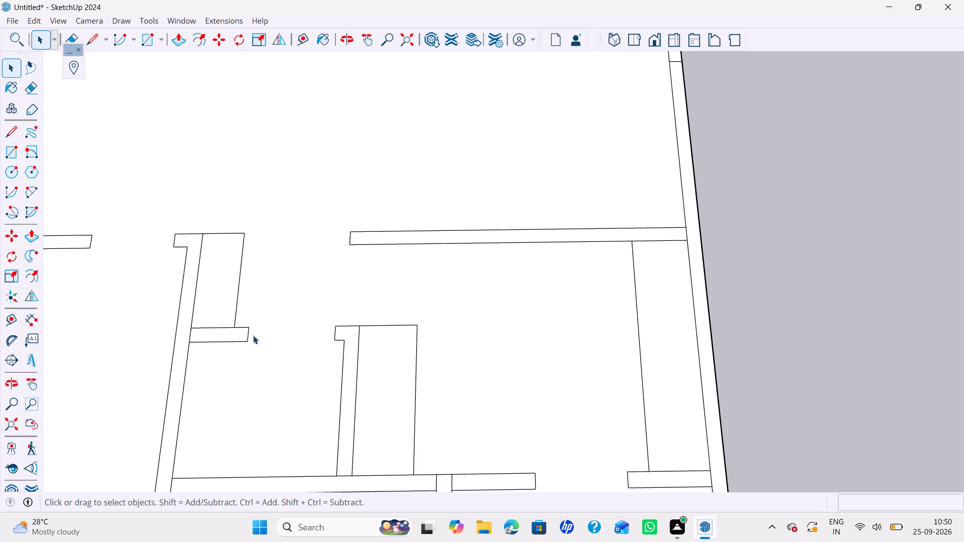
{"action": "left_click", "coordinate": [250, 333]}
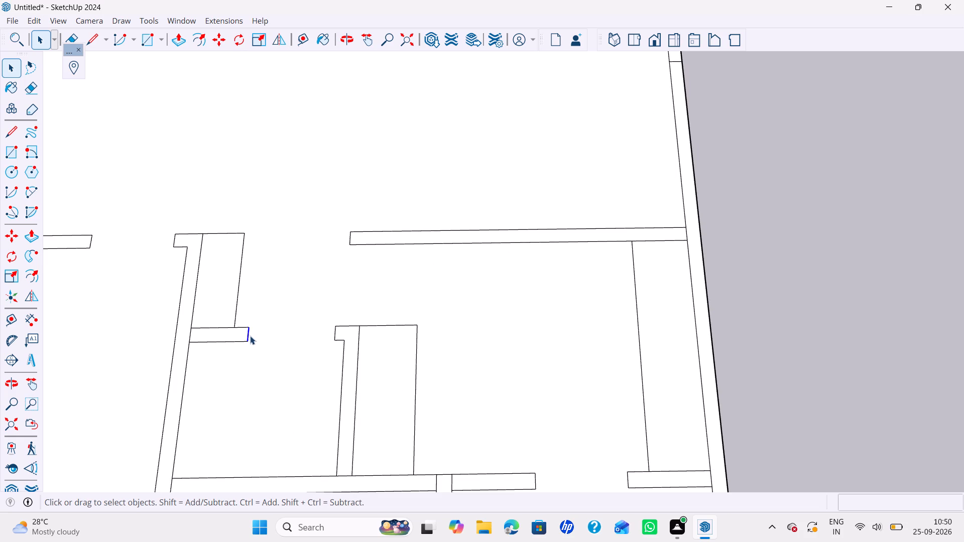
{"action": "key", "text": "m"}
{"action": "left_click", "coordinate": [246, 346]}
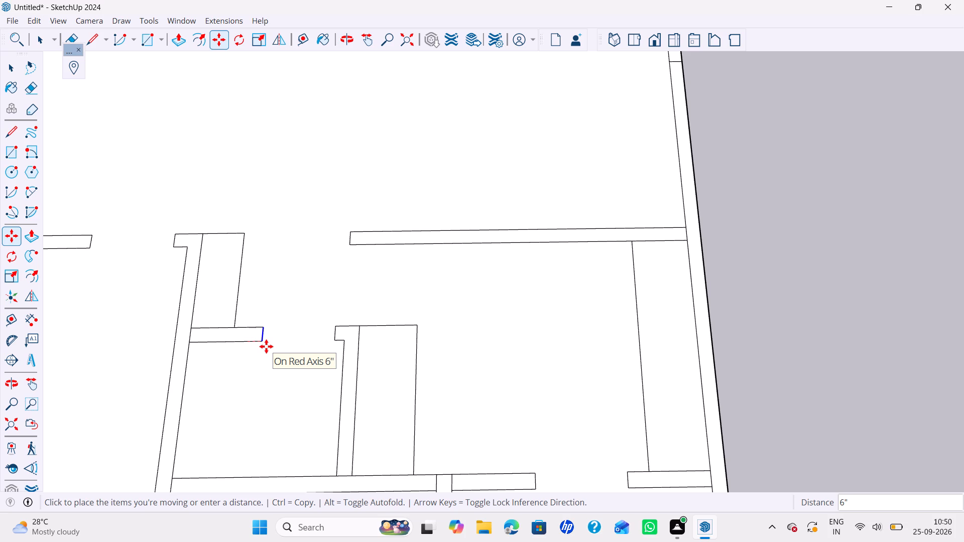
{"action": "key", "text": "2"}
{"action": "key", "text": "shift+quotedbl"}
{"action": "key", "text": "BackSpace"}
{"action": "key", "text": "BackSpace"}
{"action": "type", "text": "4\""}
{"action": "key", "text": "Return"}
{"action": "key", "text": "space"}
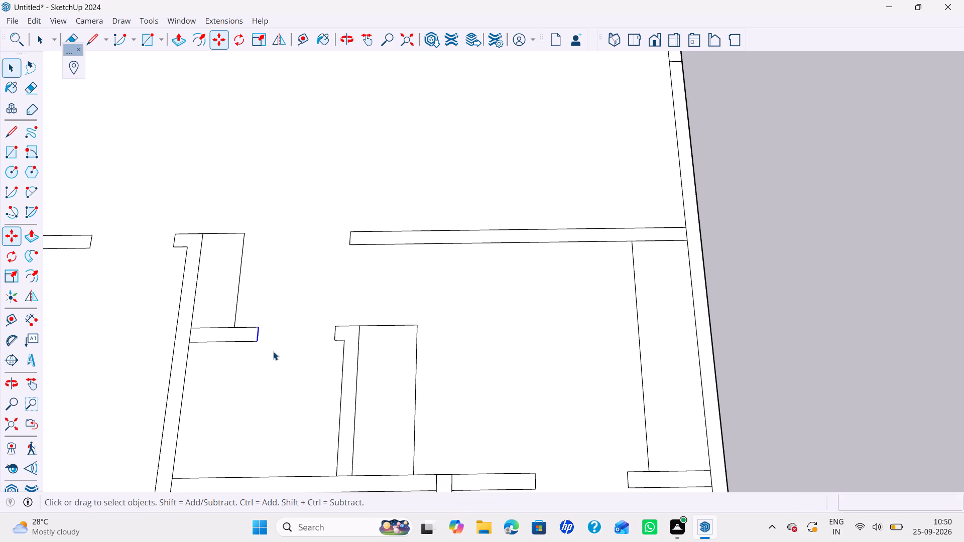
Widen the rectangle above the left door-side stub by moving its free long edge 6" away from the left wall.
{"action": "left_click", "coordinate": [239, 304]}
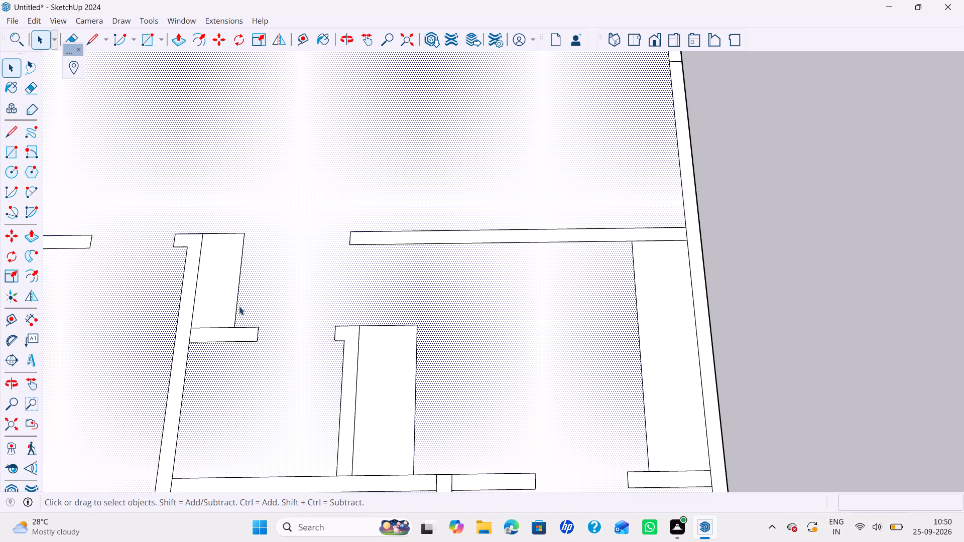
{"action": "left_click", "coordinate": [237, 310]}
{"action": "key", "text": "m"}
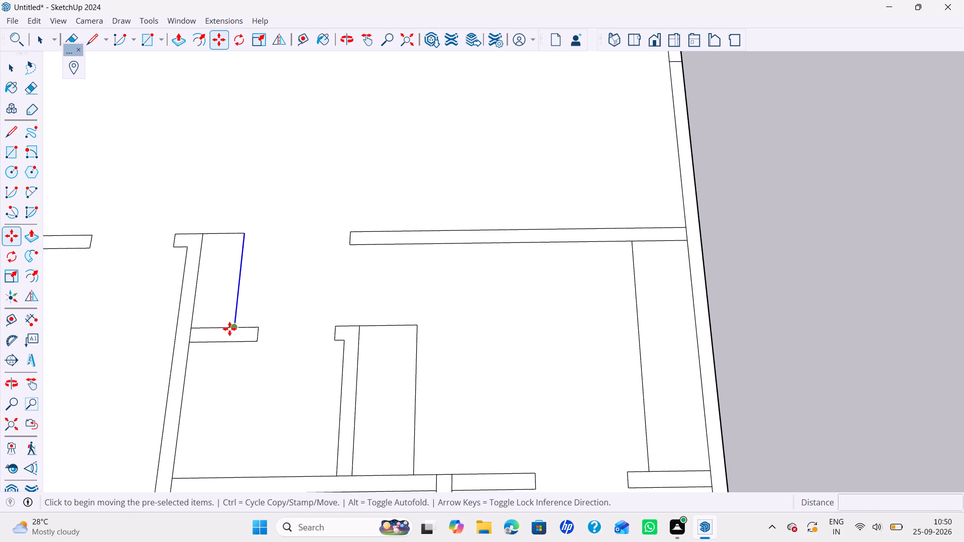
{"action": "left_click", "coordinate": [229, 329]}
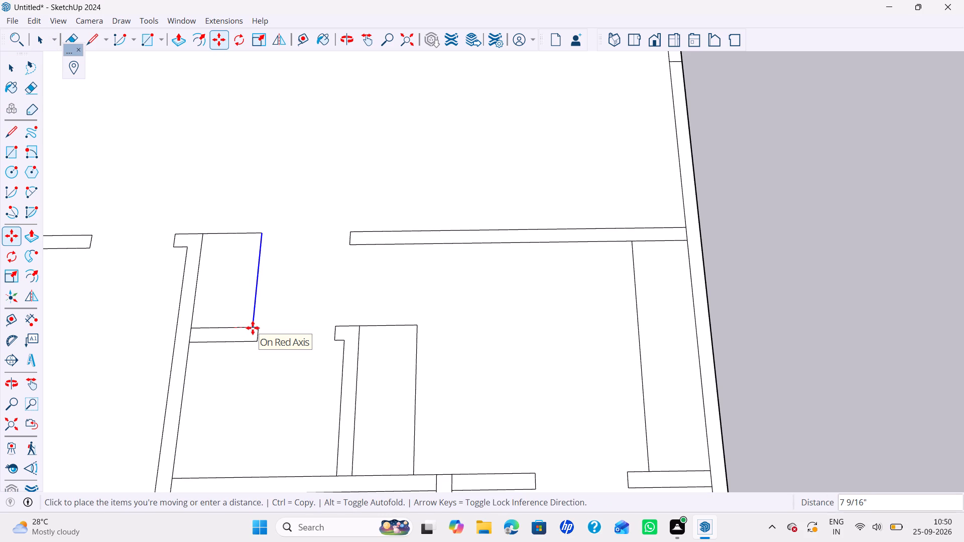
{"action": "type", "text": "6\""}
{"action": "key", "text": "Return"}
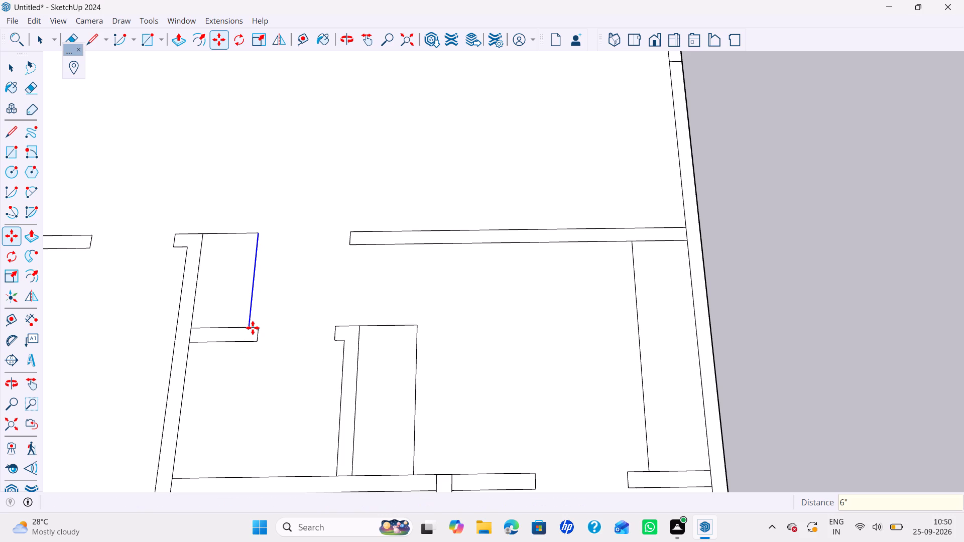
{"action": "key", "text": "space"}
Measure the small room's door opening between the two stubs and review the whole floor plan.
{"action": "scroll", "coordinate": [249, 353], "scroll_direction": "down", "scroll_amount": 4}
{"action": "middle_click_drag", "start_coordinate": [249, 353], "coordinate": [251, 362], "text": "shift"}
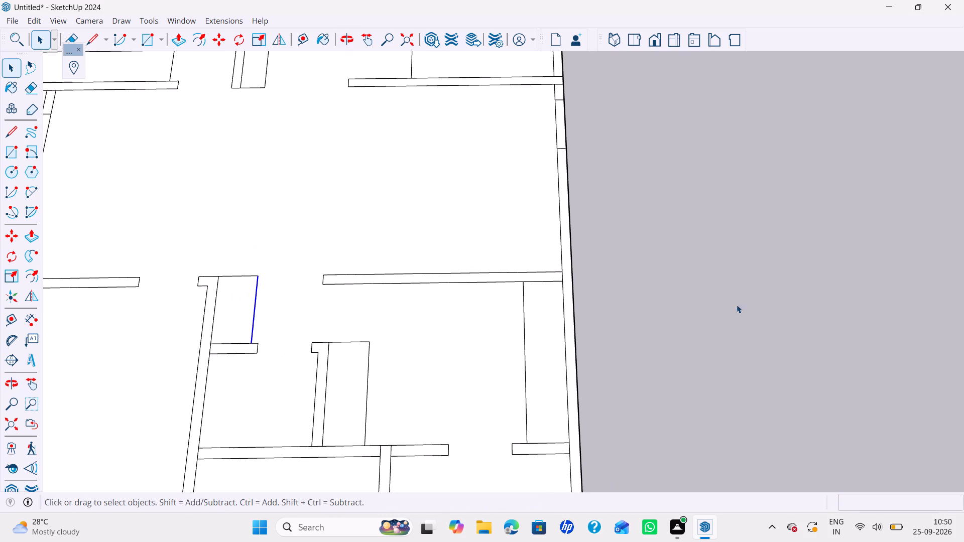
{"action": "left_click", "coordinate": [762, 302]}
{"action": "scroll", "coordinate": [457, 373], "scroll_direction": "down", "scroll_amount": 5}
{"action": "middle_click_drag", "start_coordinate": [408, 386], "coordinate": [369, 368], "text": "shift"}
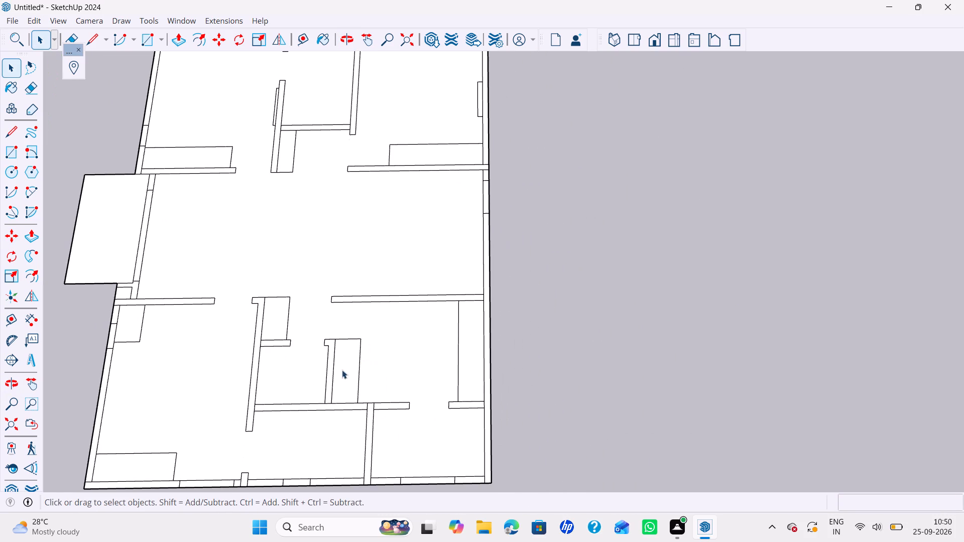
{"action": "key", "text": "t"}
{"action": "scroll", "coordinate": [283, 361], "scroll_direction": "up", "scroll_amount": 3}
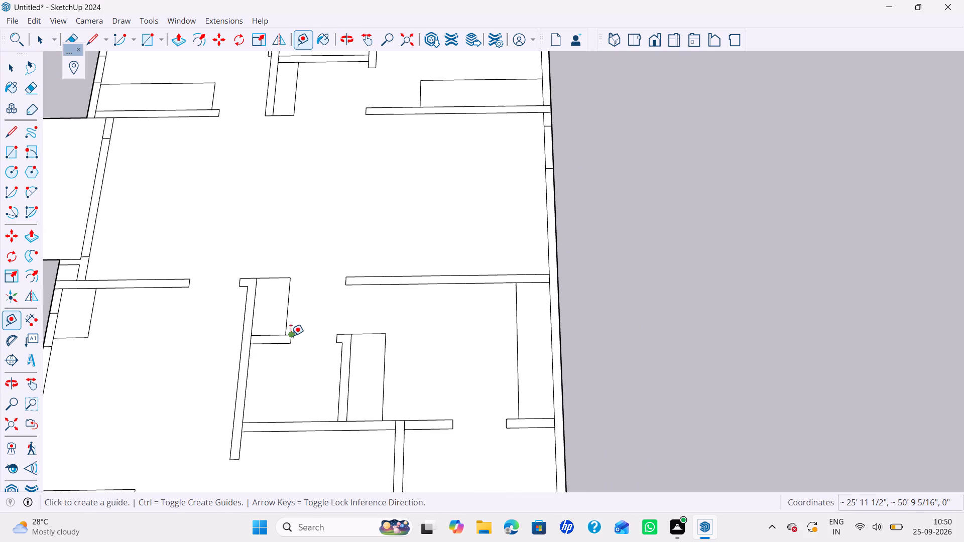
{"action": "left_click", "coordinate": [291, 335]}
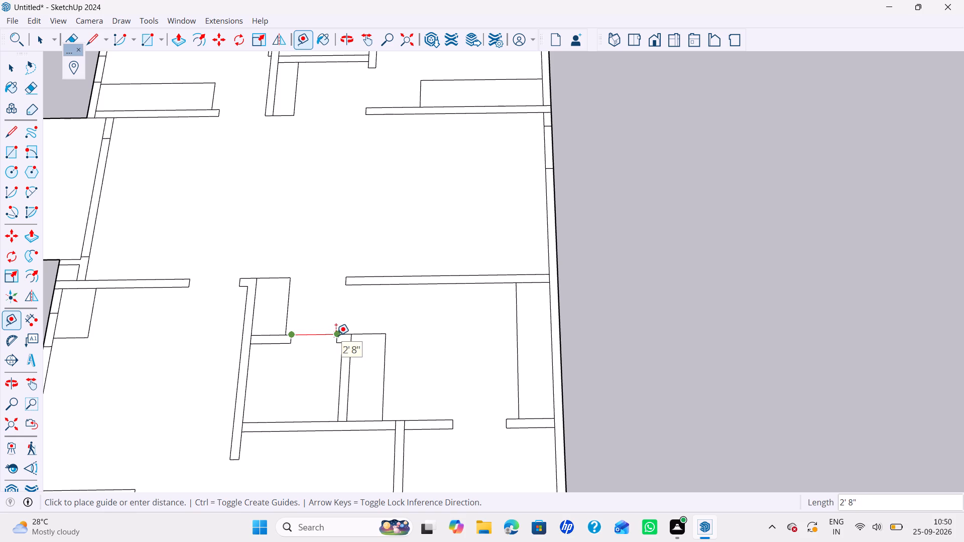
{"action": "key", "text": "Escape"}
{"action": "key", "text": "space"}
{"action": "left_click", "coordinate": [686, 340]}
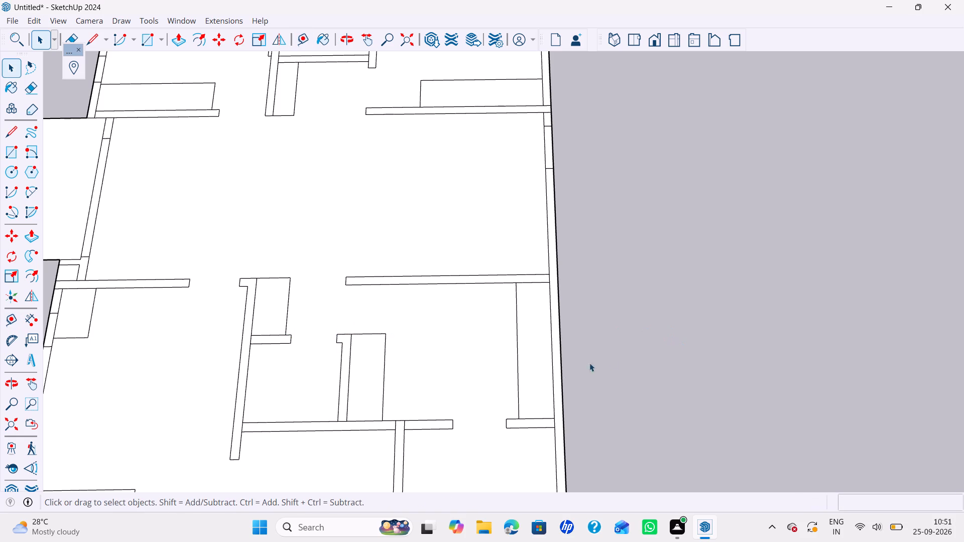
{"action": "scroll", "coordinate": [534, 375], "scroll_direction": "down", "scroll_amount": 6}
{"action": "middle_click_drag", "start_coordinate": [519, 376], "coordinate": [505, 374], "text": "shift"}
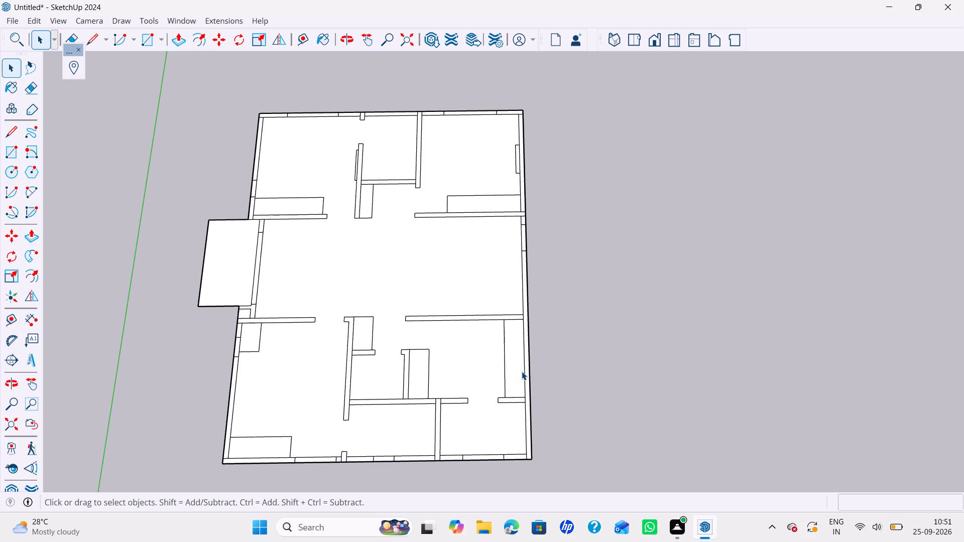
Draw a thin rectangle about 5' 3" by 7" on the central hall's side of the upper-right room's lower wall.
{"action": "key", "text": "r"}
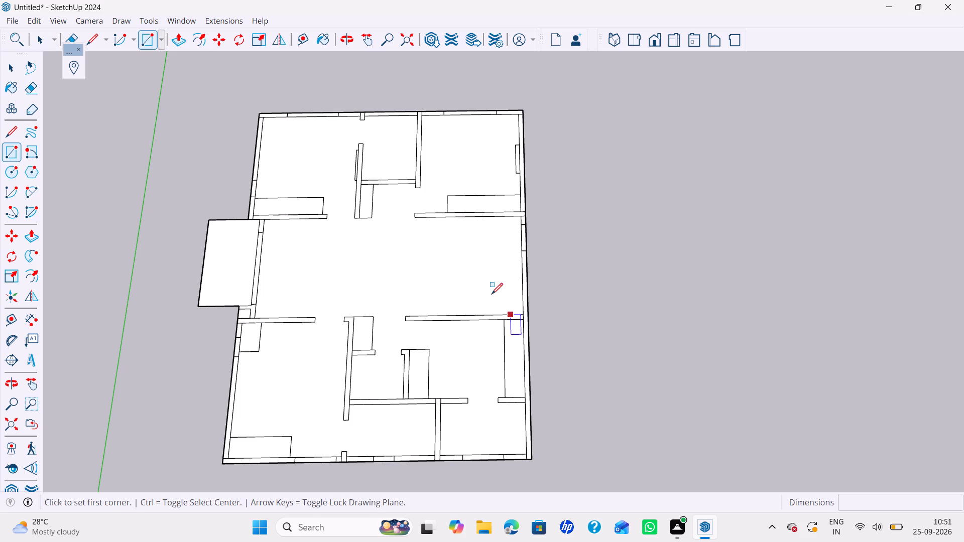
{"action": "scroll", "coordinate": [455, 238], "scroll_direction": "up", "scroll_amount": 3}
{"action": "left_click", "coordinate": [439, 212]}
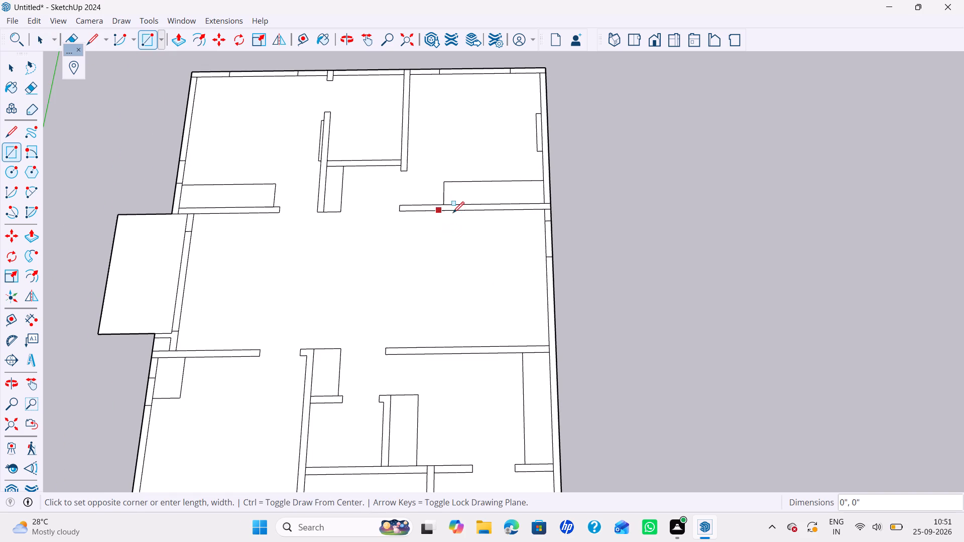
{"action": "left_click", "coordinate": [505, 217]}
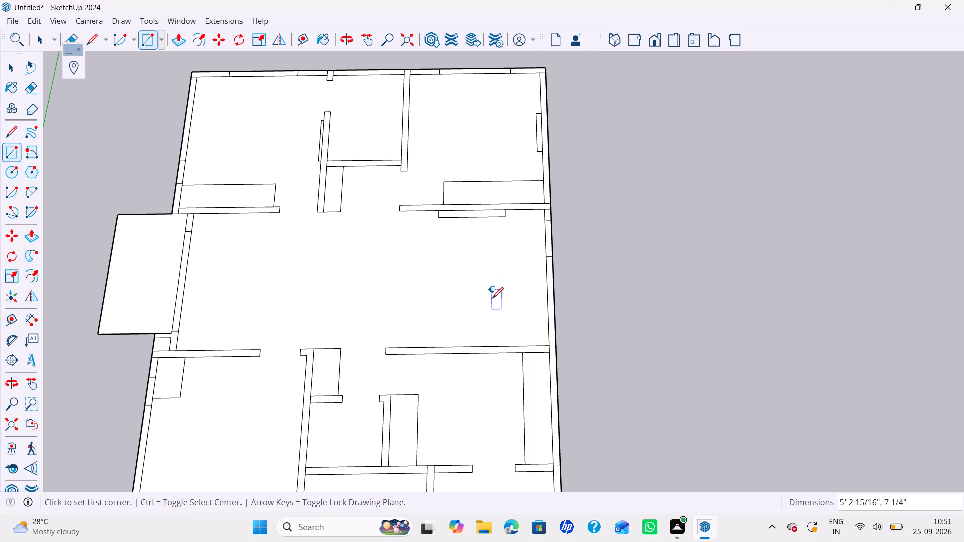
Draw a rectangle about 2' 4" by 2' inside the lower-right room against its upper wall.
{"action": "left_click", "coordinate": [449, 355]}
{"action": "left_click", "coordinate": [485, 380]}
{"action": "scroll", "coordinate": [519, 373], "scroll_direction": "down", "scroll_amount": 2}
{"action": "key", "text": "space"}
{"action": "scroll", "coordinate": [506, 382], "scroll_direction": "down", "scroll_amount": 2}
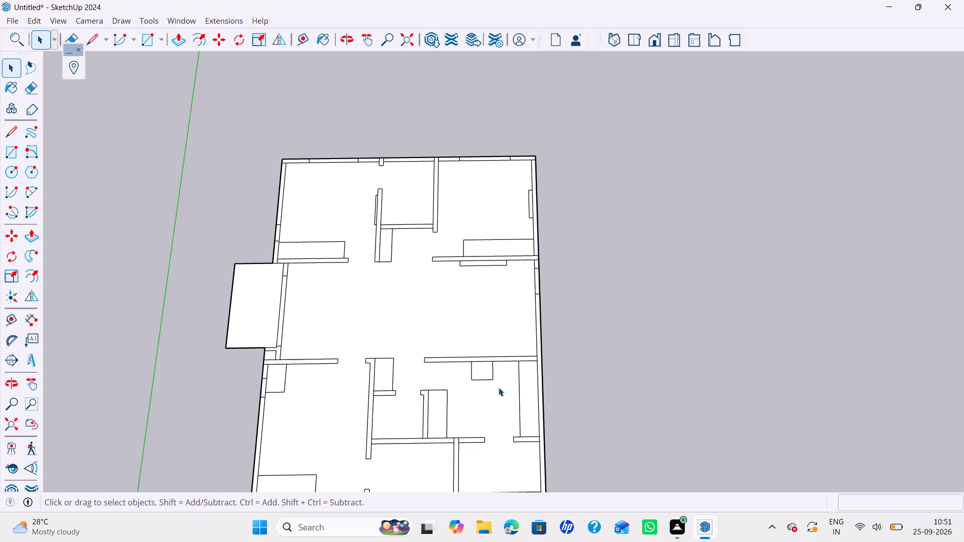
{"action": "middle_click_drag", "start_coordinate": [498, 387], "coordinate": [495, 342], "text": "shift"}
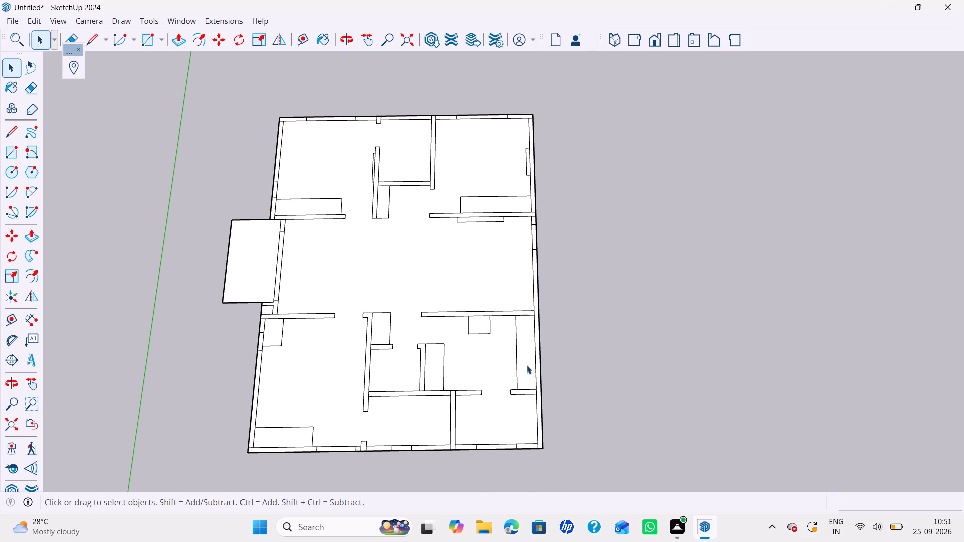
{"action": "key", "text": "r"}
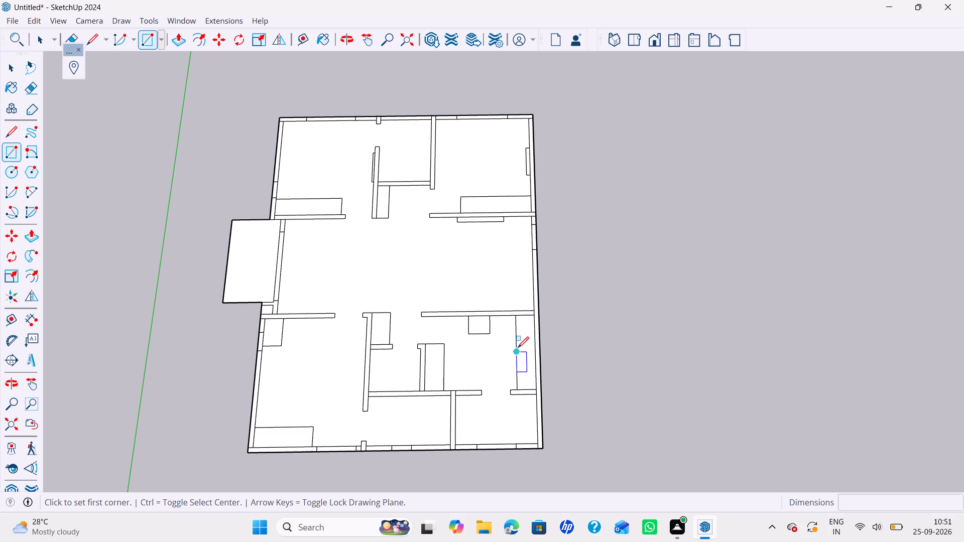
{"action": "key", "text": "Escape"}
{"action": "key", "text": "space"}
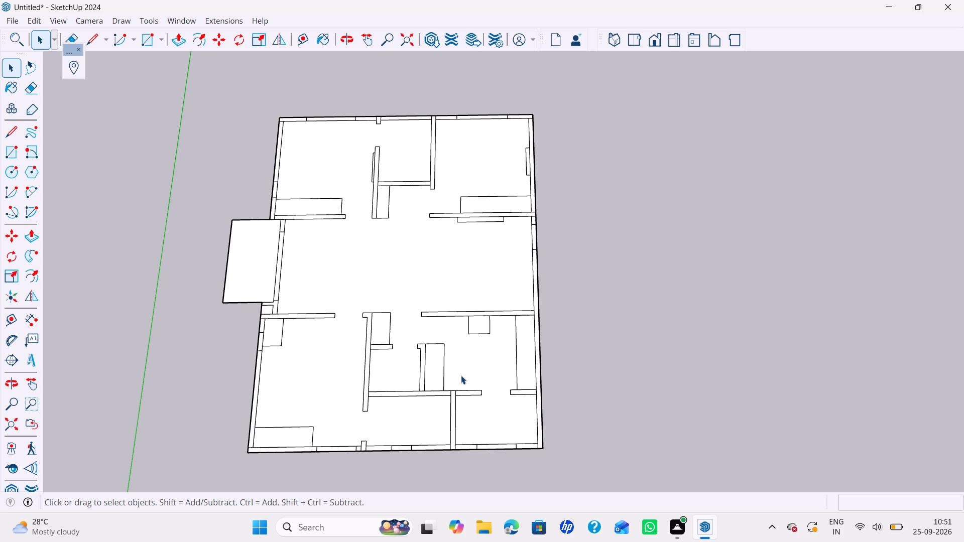
Draw a line across the thickness of the upper outer wall at the midpoint of the small middle room's span.
{"action": "scroll", "coordinate": [445, 107], "scroll_direction": "up", "scroll_amount": 2}
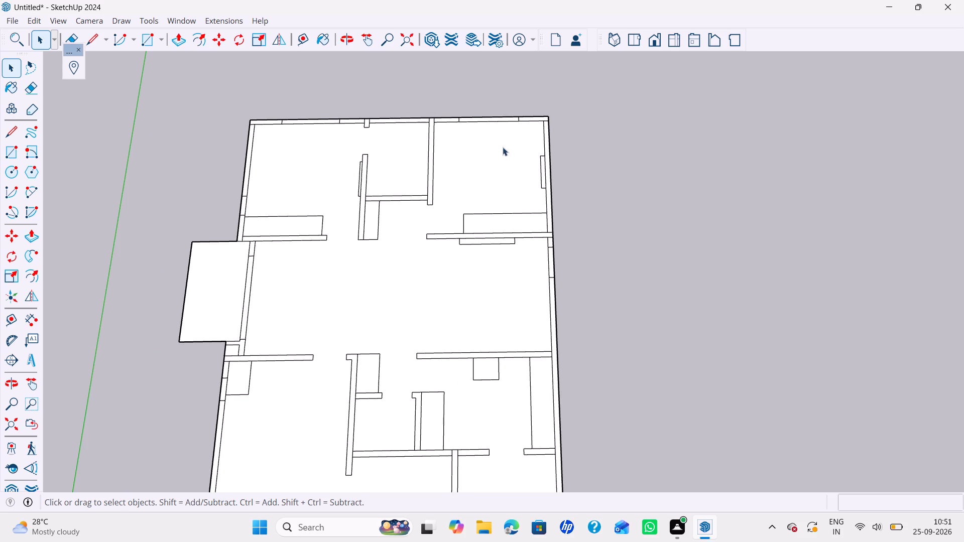
{"action": "scroll", "coordinate": [503, 147], "scroll_direction": "up", "scroll_amount": 1}
{"action": "key", "text": "l"}
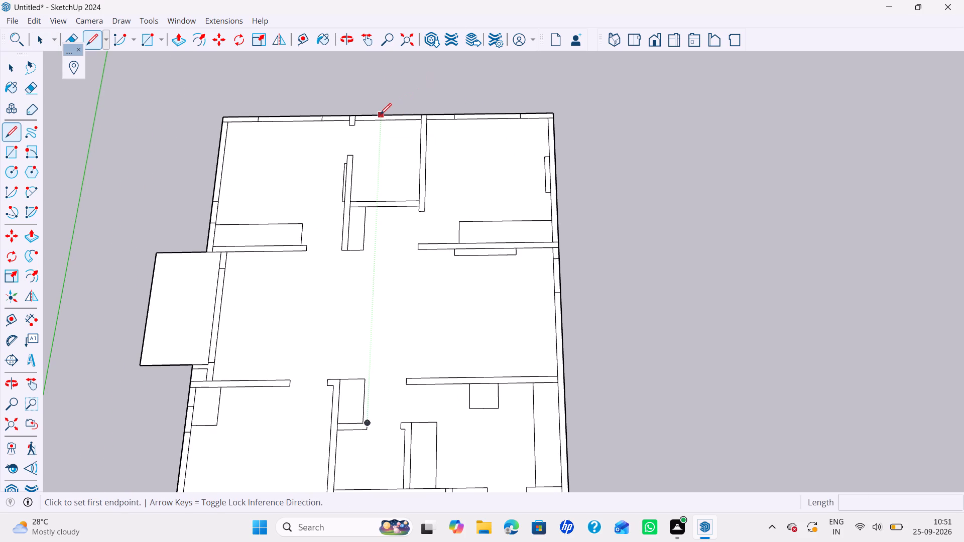
{"action": "scroll", "coordinate": [380, 115], "scroll_direction": "up", "scroll_amount": 4}
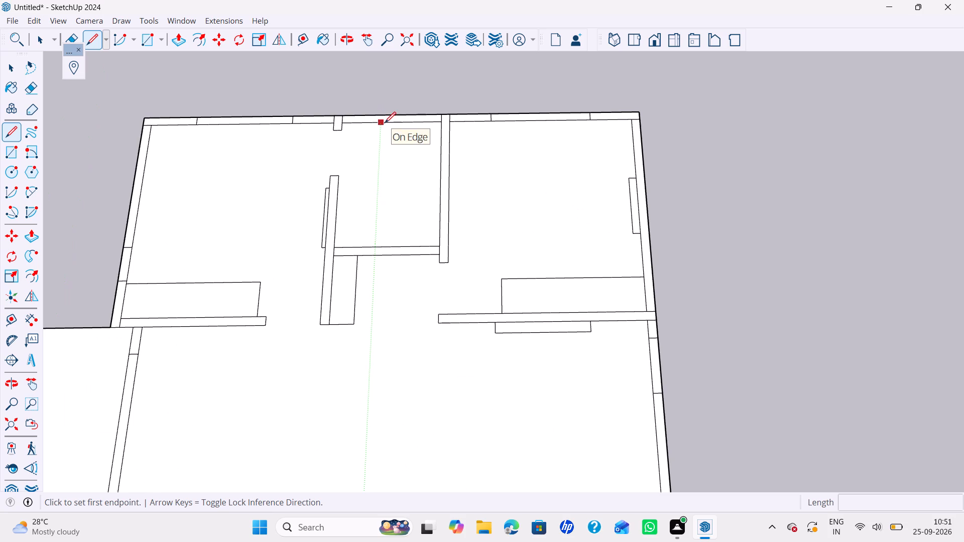
{"action": "left_click", "coordinate": [395, 123]}
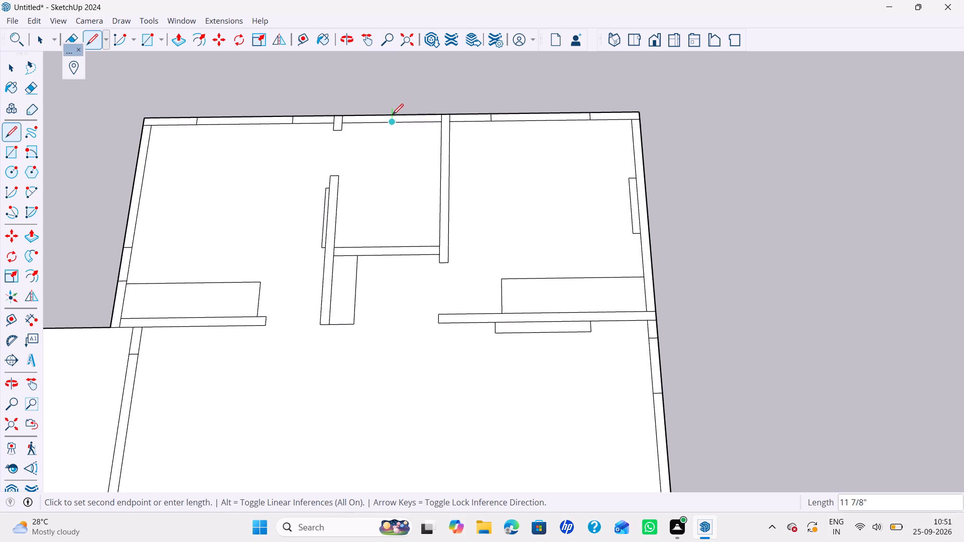
{"action": "left_click", "coordinate": [392, 115]}
{"action": "key", "text": "space"}
Move the new wall line 1' along the outer wall toward the small room's right wall.
{"action": "left_click", "coordinate": [391, 118]}
{"action": "scroll", "coordinate": [389, 103], "scroll_direction": "up", "scroll_amount": 3}
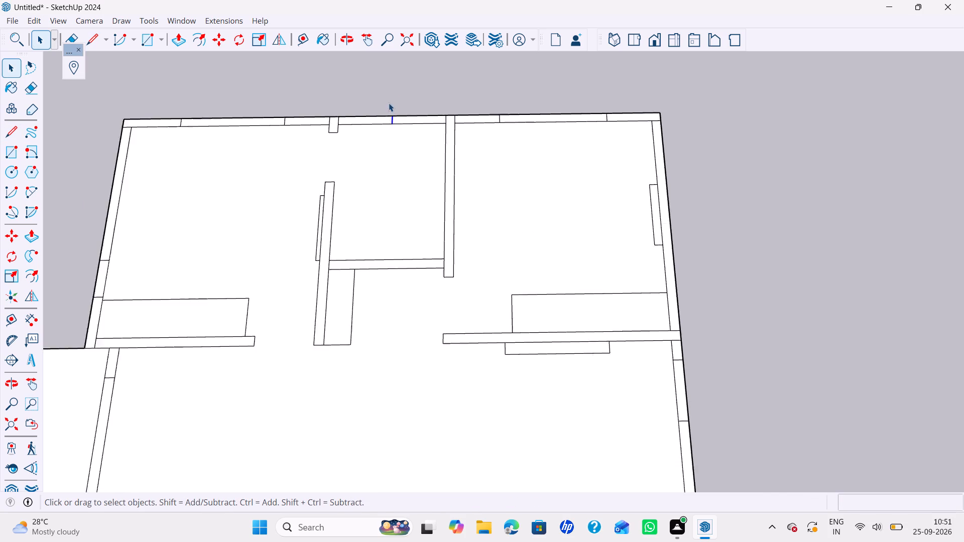
{"action": "scroll", "coordinate": [389, 103], "scroll_direction": "up", "scroll_amount": 1}
{"action": "key", "text": "m"}
{"action": "left_click", "coordinate": [396, 128]}
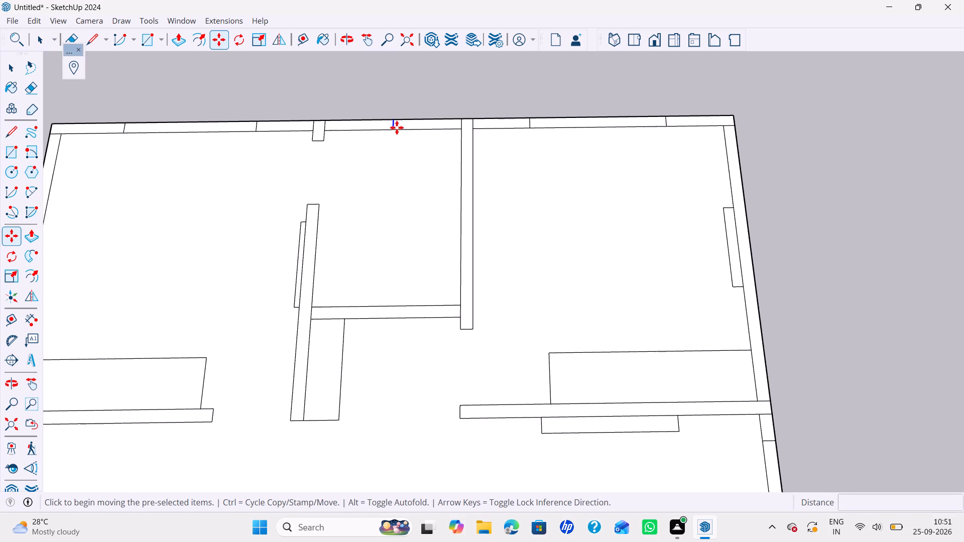
{"action": "type", "text": "1'"}
{"action": "key", "text": "Return"}
Copy the moved line 2' back to the left to mark a 2' opening in the small room's outer wall.
{"action": "left_click", "coordinate": [414, 128], "text": "ctrl"}
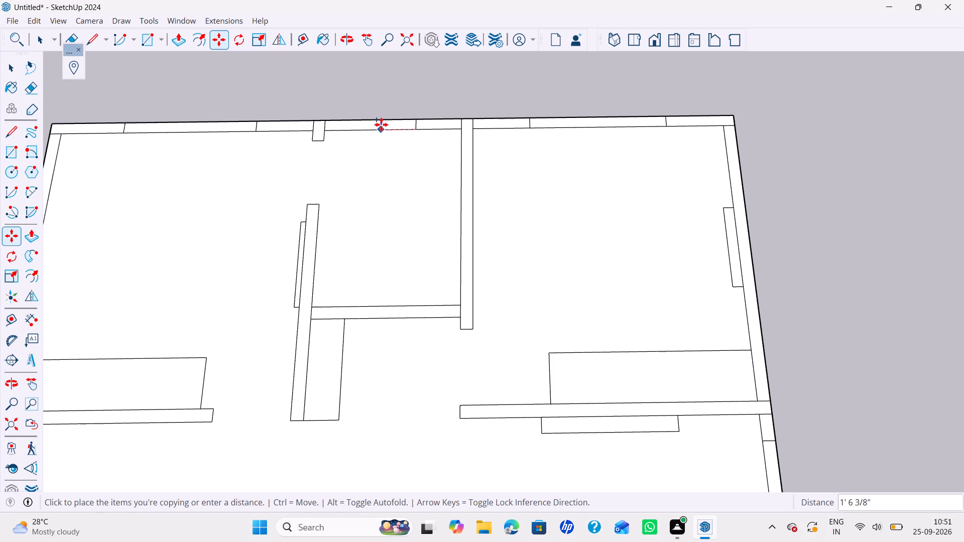
{"action": "type", "text": "2'"}
{"action": "key", "text": "Return"}
{"action": "key", "text": "space"}
Review the whole floor plan from several angles, checking the openings and furniture outlines.
{"action": "scroll", "coordinate": [397, 119], "scroll_direction": "down", "scroll_amount": 6}
{"action": "scroll", "coordinate": [380, 168], "scroll_direction": "down", "scroll_amount": 2}
{"action": "middle_click_drag", "start_coordinate": [380, 168], "coordinate": [381, 155], "text": "shift"}
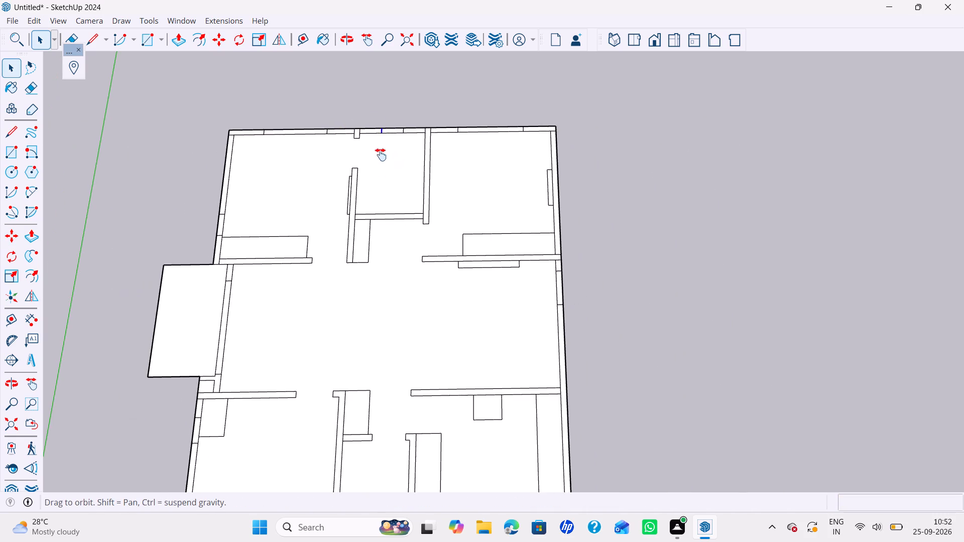
{"action": "middle_click_drag", "start_coordinate": [381, 155], "coordinate": [383, 127], "text": "shift"}
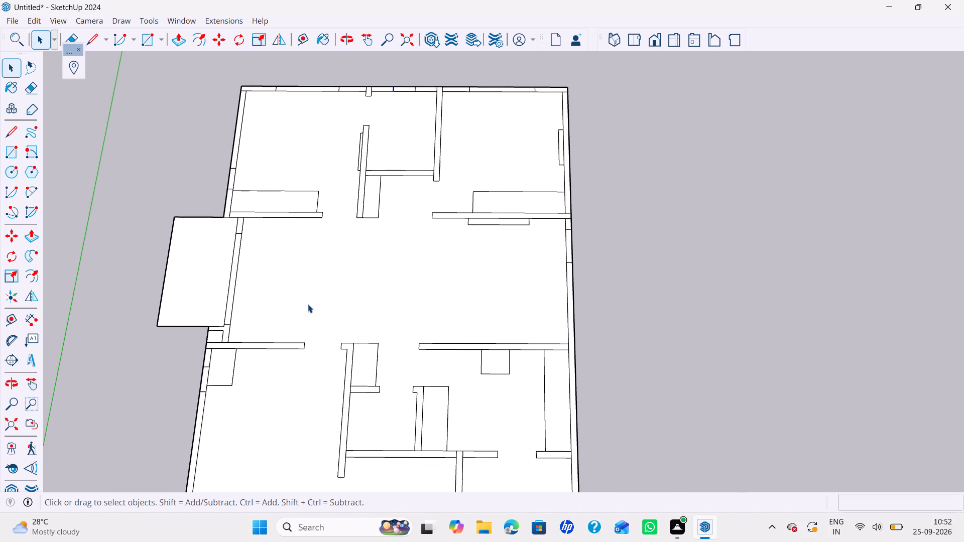
{"action": "scroll", "coordinate": [308, 302], "scroll_direction": "down", "scroll_amount": 4}
{"action": "middle_click_drag", "start_coordinate": [307, 301], "coordinate": [324, 295]}
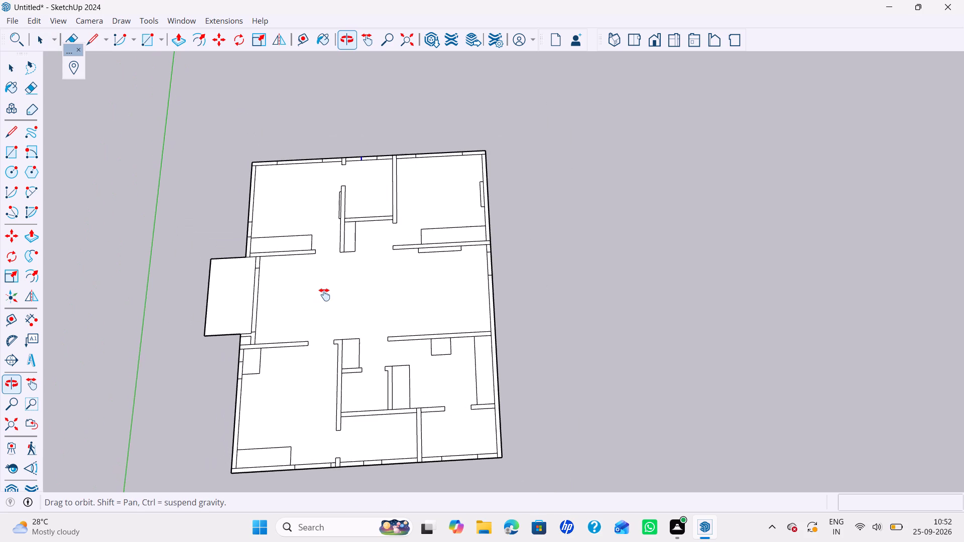
{"action": "middle_click_drag", "start_coordinate": [324, 295], "coordinate": [325, 288]}
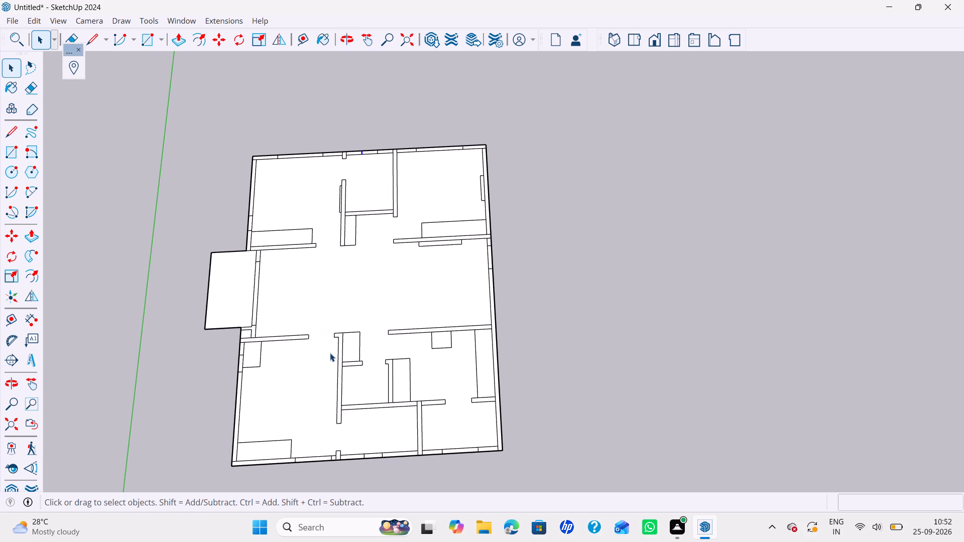
{"action": "middle_click_drag", "start_coordinate": [330, 353], "coordinate": [351, 313]}
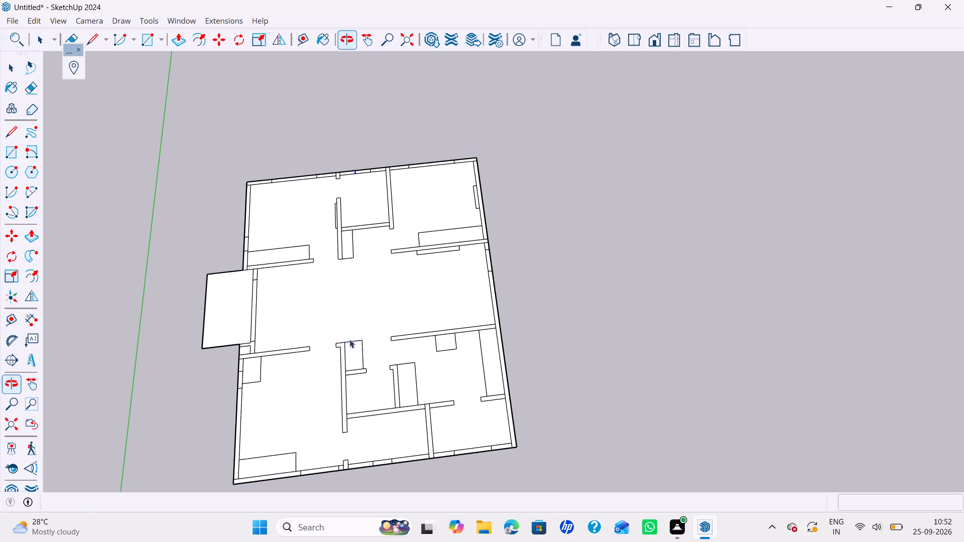
{"action": "scroll", "coordinate": [347, 349], "scroll_direction": "down", "scroll_amount": 2}
{"action": "middle_click_drag", "start_coordinate": [344, 356], "coordinate": [344, 352], "text": "shift"}
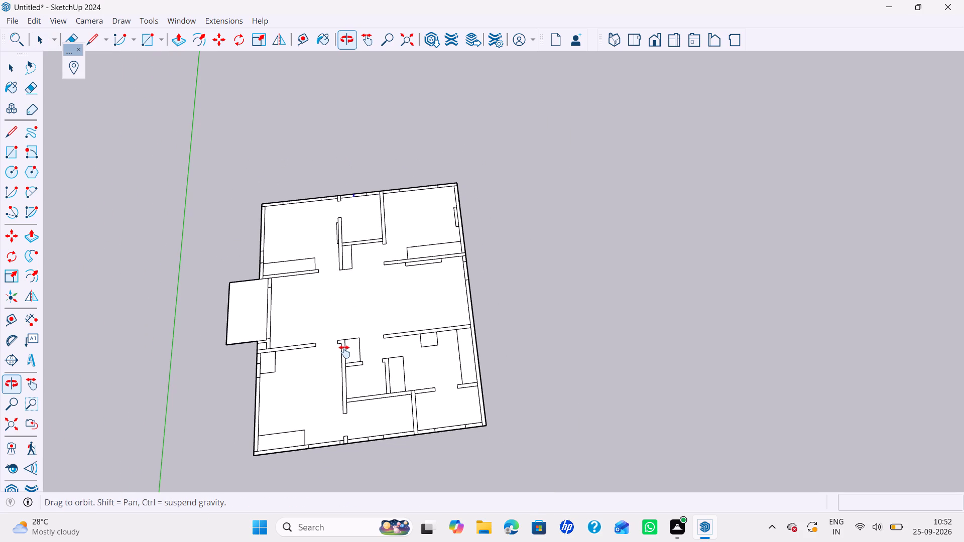
{"action": "middle_click_drag", "start_coordinate": [344, 352], "coordinate": [344, 351], "text": "shift"}
{"action": "scroll", "coordinate": [299, 328], "scroll_direction": "up", "scroll_amount": 2}
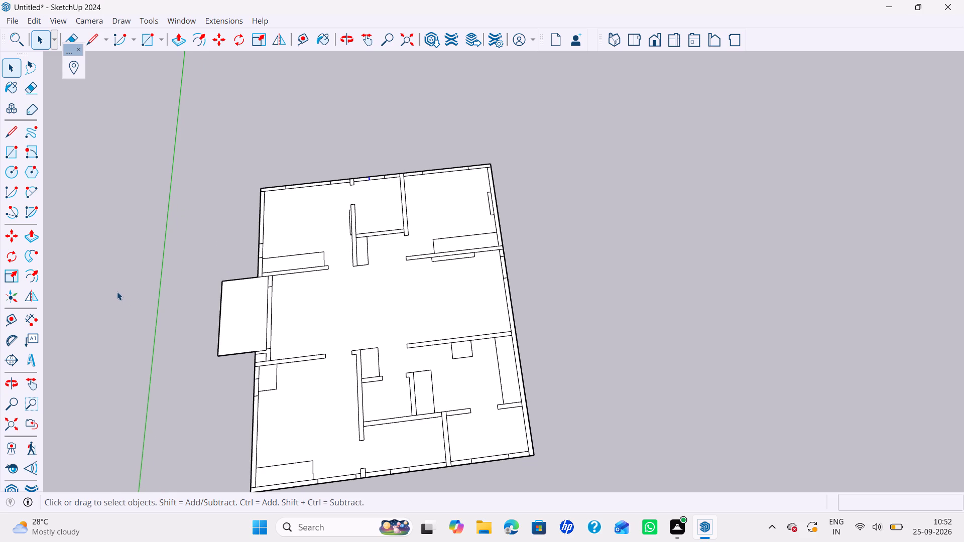
{"action": "scroll", "coordinate": [145, 277], "scroll_direction": "down", "scroll_amount": 4}
{"action": "middle_click_drag", "start_coordinate": [154, 283], "coordinate": [156, 281], "text": "shift"}
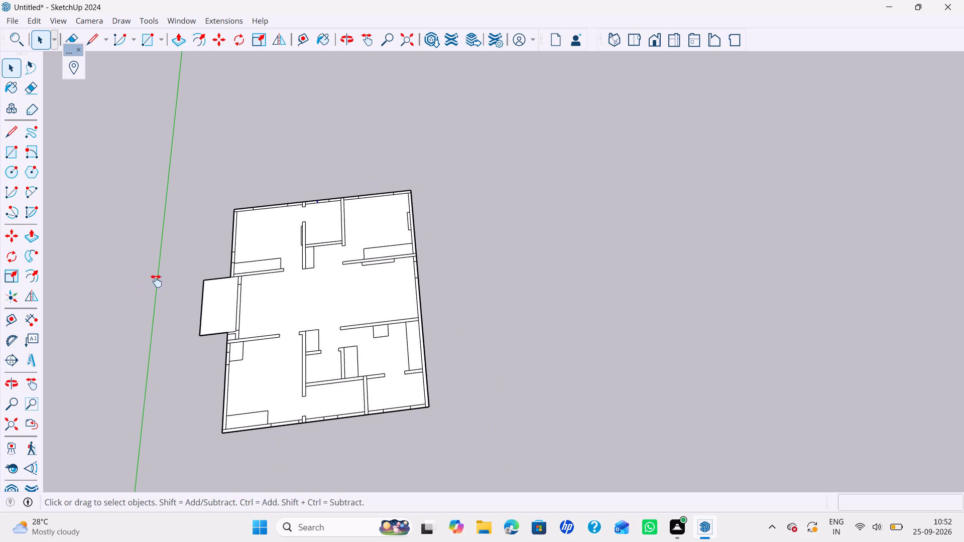
{"action": "middle_click_drag", "start_coordinate": [156, 281], "coordinate": [168, 279], "text": "shift"}
{"action": "middle_click_drag", "start_coordinate": [182, 315], "coordinate": [180, 244]}
{"action": "scroll", "coordinate": [222, 375], "scroll_direction": "up", "scroll_amount": 3}
{"action": "middle_click_drag", "start_coordinate": [222, 375], "coordinate": [81, 365]}
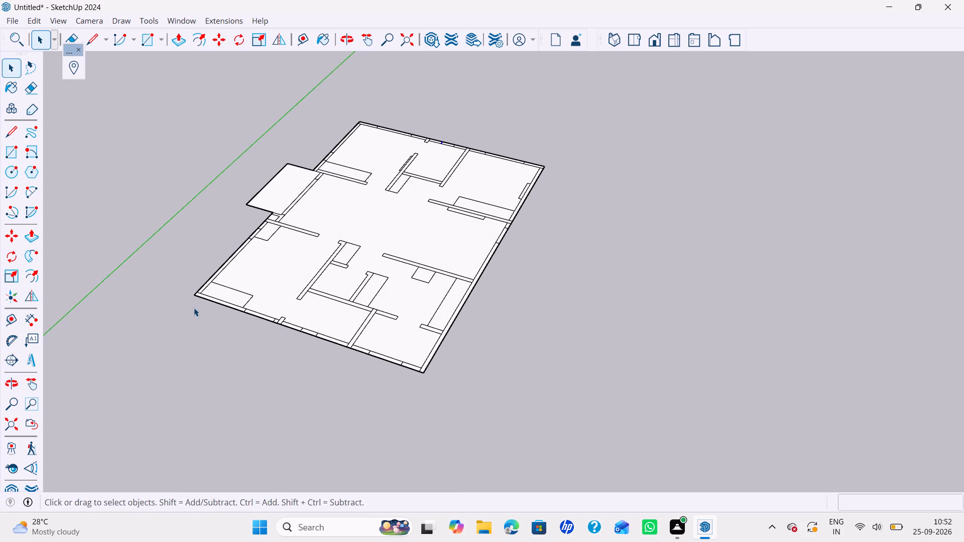
{"action": "middle_click_drag", "start_coordinate": [194, 308], "coordinate": [205, 346]}
{"action": "middle_click_drag", "start_coordinate": [205, 343], "coordinate": [362, 338]}
{"action": "middle_click_drag", "start_coordinate": [369, 353], "coordinate": [325, 355]}
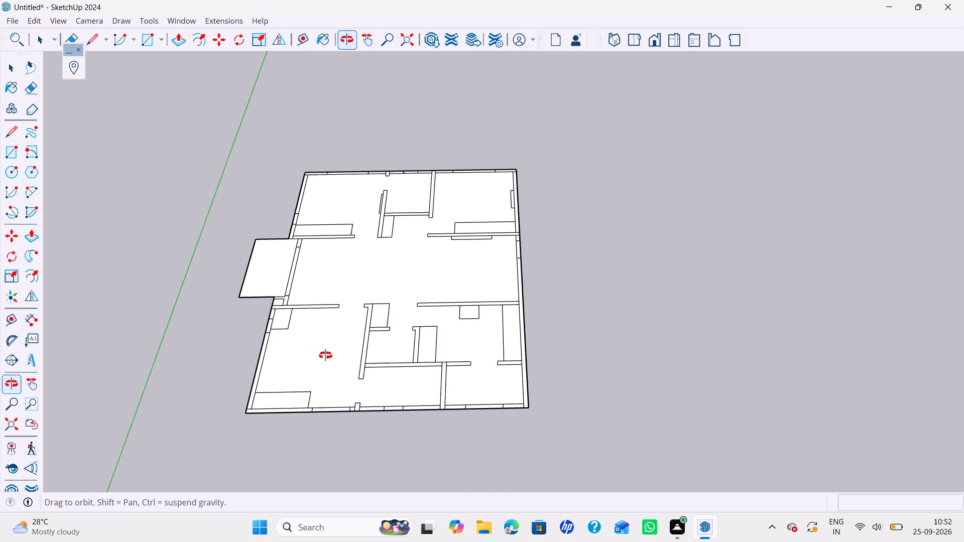
{"action": "middle_click_drag", "start_coordinate": [325, 355], "coordinate": [329, 356]}
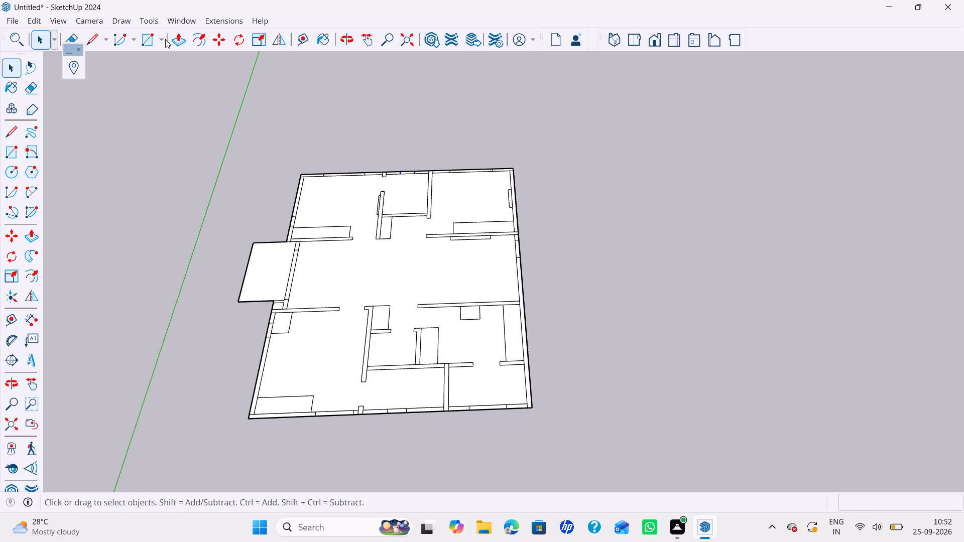
Round the left projection's upper outer corner with a two-point arc fillet spanning about 3' 6".
{"action": "left_click", "coordinate": [31, 192]}
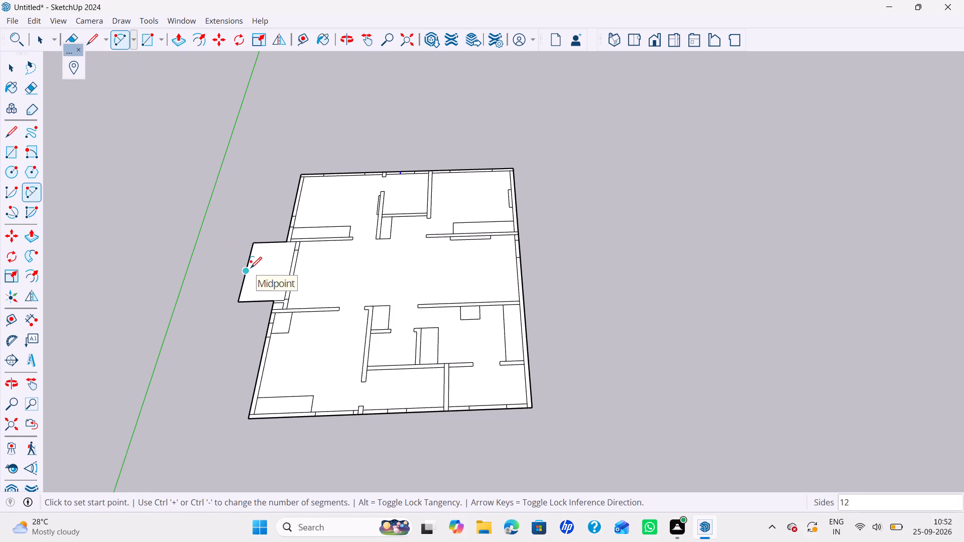
{"action": "scroll", "coordinate": [251, 249], "scroll_direction": "up", "scroll_amount": 3}
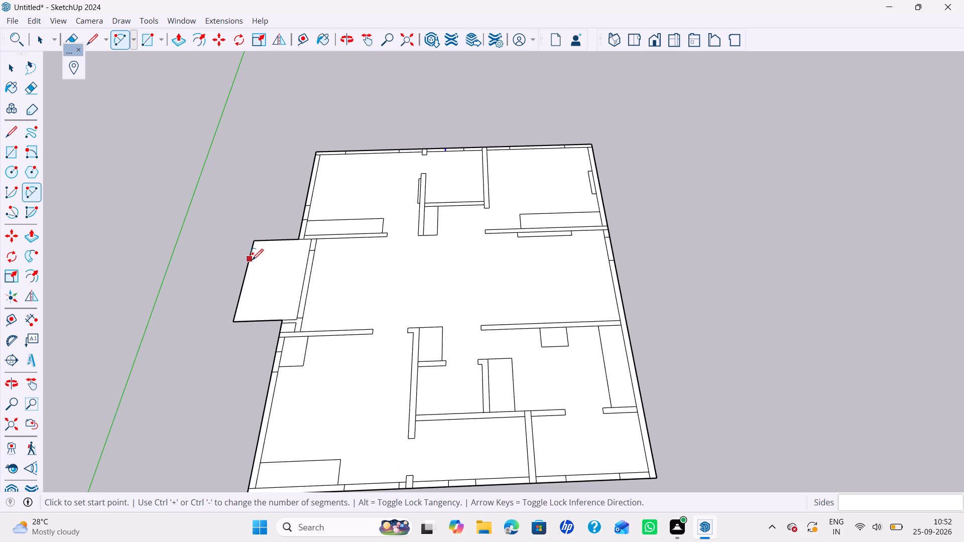
{"action": "left_click", "coordinate": [252, 261]}
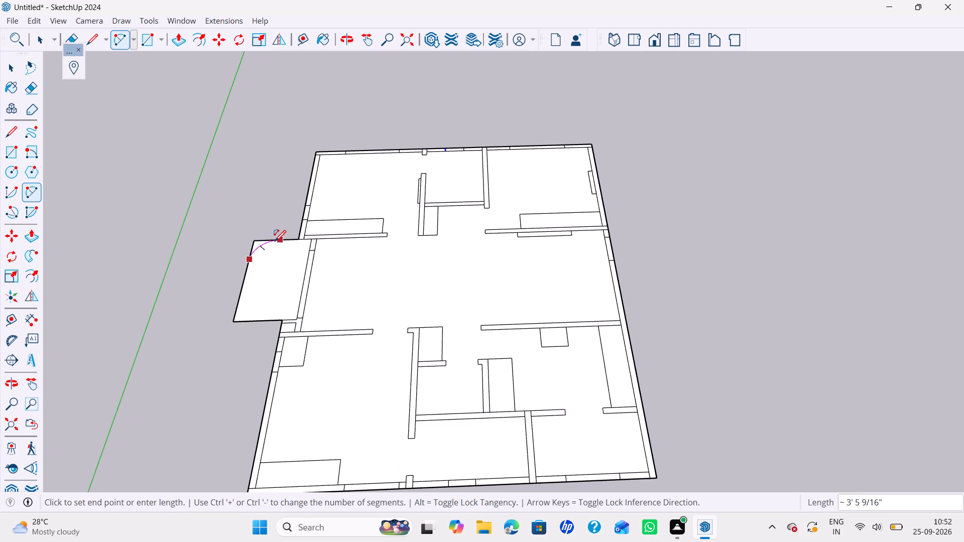
{"action": "double_click", "coordinate": [275, 241]}
Draw a tangent fillet arc about 3' 5" across from the rounded corner's upper end to the building's left outer wall.
{"action": "scroll", "coordinate": [275, 241], "scroll_direction": "up", "scroll_amount": 7}
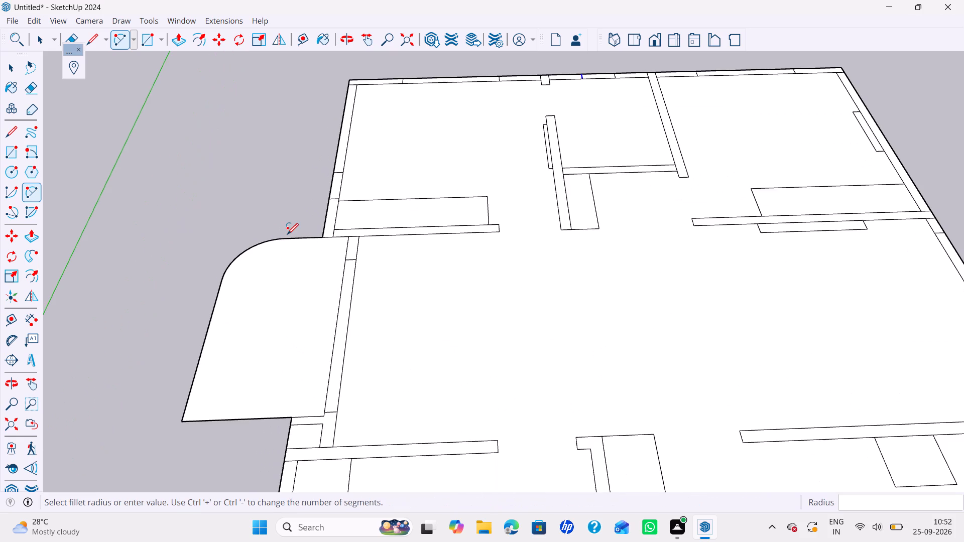
{"action": "left_click", "coordinate": [281, 238]}
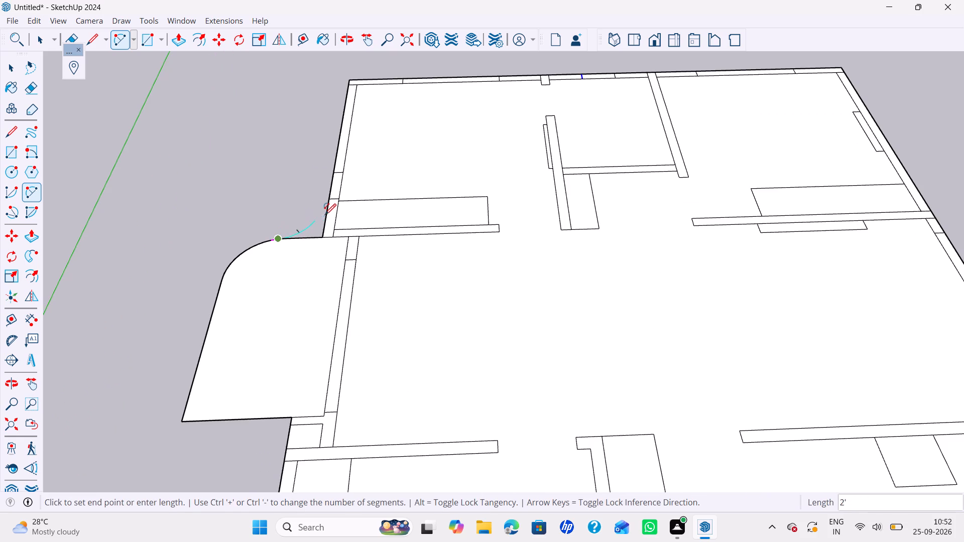
{"action": "scroll", "coordinate": [325, 211], "scroll_direction": "up", "scroll_amount": 2}
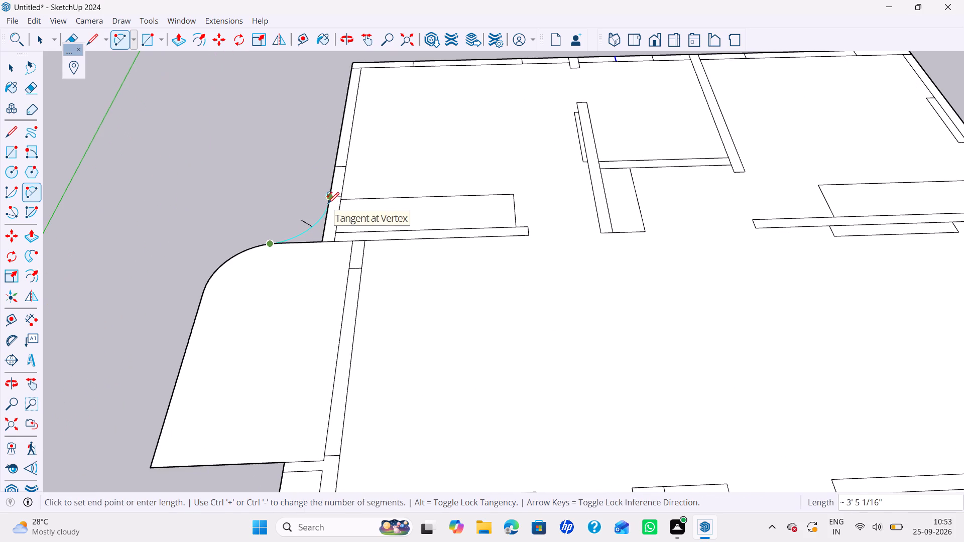
{"action": "left_click", "coordinate": [329, 201]}
{"action": "left_click", "coordinate": [329, 201]}
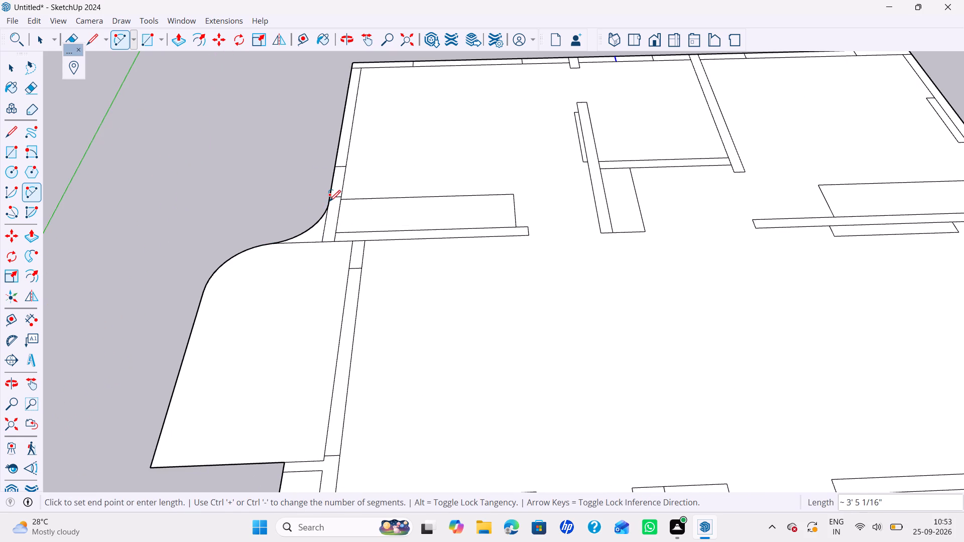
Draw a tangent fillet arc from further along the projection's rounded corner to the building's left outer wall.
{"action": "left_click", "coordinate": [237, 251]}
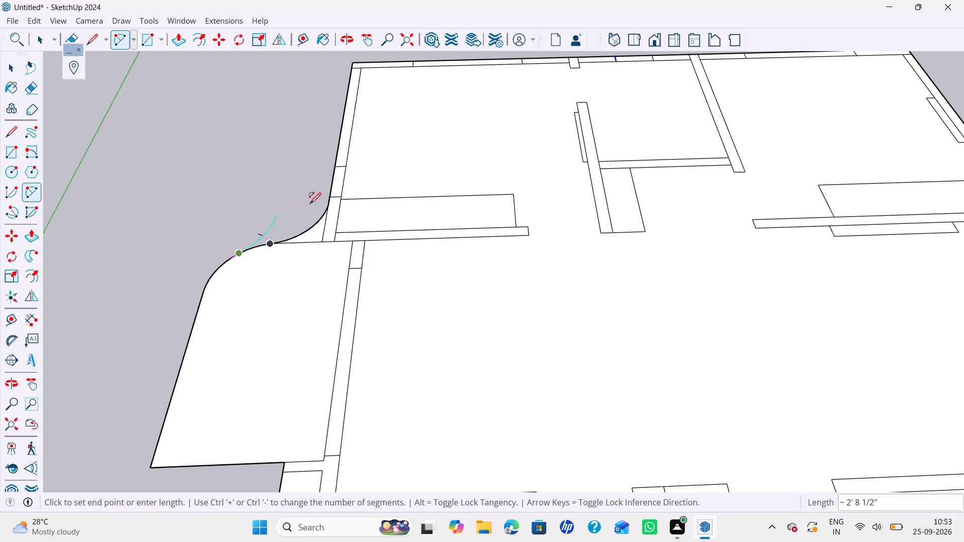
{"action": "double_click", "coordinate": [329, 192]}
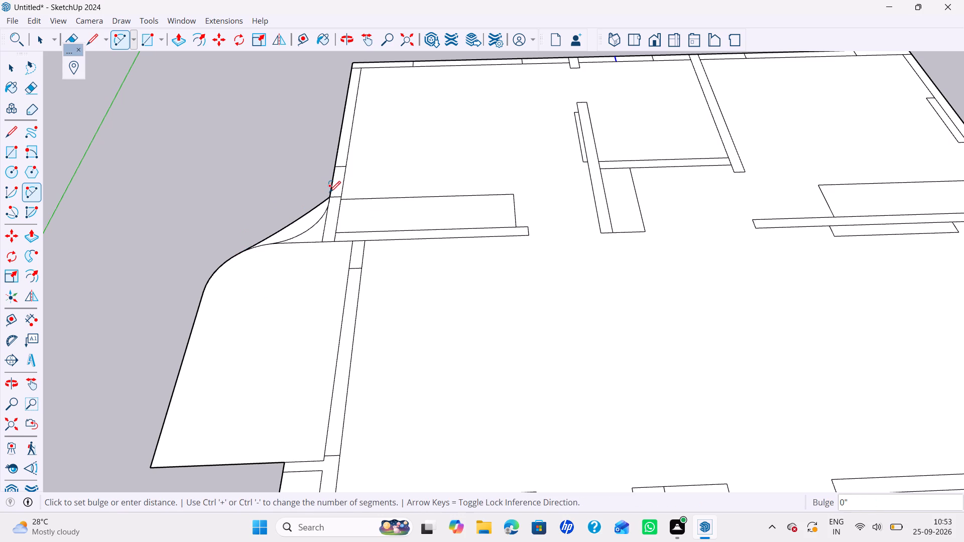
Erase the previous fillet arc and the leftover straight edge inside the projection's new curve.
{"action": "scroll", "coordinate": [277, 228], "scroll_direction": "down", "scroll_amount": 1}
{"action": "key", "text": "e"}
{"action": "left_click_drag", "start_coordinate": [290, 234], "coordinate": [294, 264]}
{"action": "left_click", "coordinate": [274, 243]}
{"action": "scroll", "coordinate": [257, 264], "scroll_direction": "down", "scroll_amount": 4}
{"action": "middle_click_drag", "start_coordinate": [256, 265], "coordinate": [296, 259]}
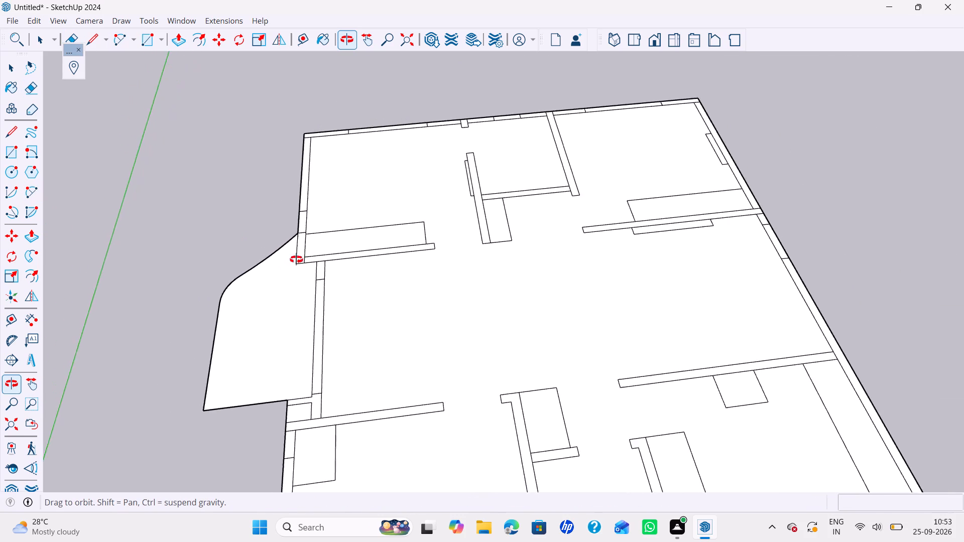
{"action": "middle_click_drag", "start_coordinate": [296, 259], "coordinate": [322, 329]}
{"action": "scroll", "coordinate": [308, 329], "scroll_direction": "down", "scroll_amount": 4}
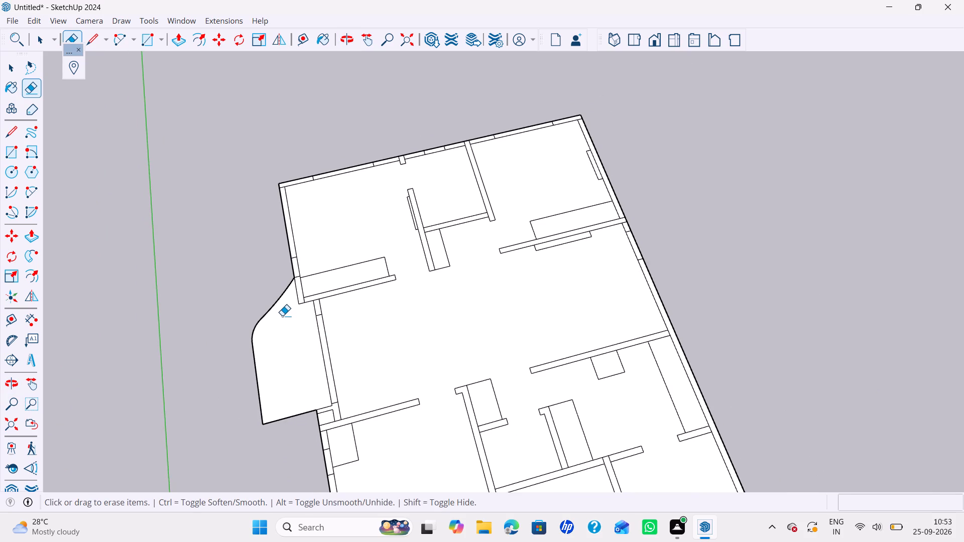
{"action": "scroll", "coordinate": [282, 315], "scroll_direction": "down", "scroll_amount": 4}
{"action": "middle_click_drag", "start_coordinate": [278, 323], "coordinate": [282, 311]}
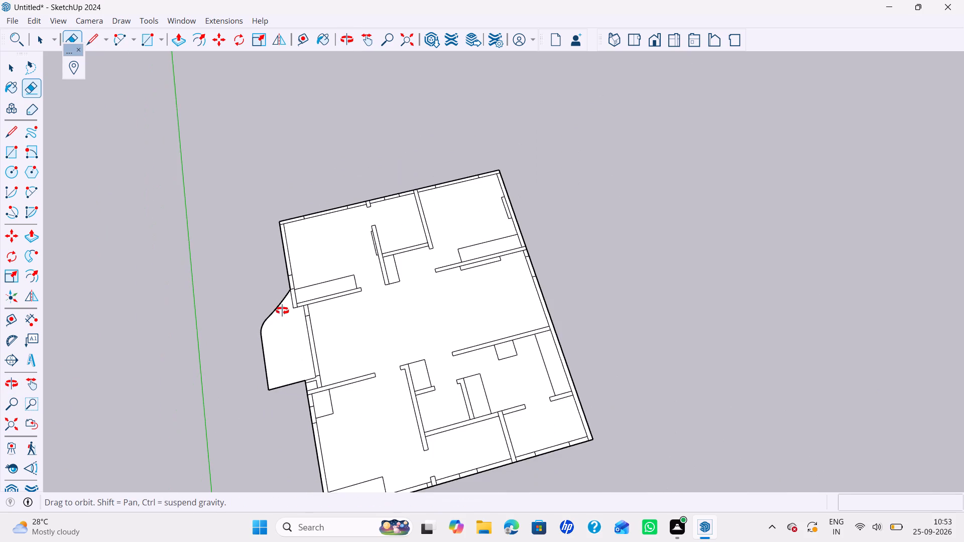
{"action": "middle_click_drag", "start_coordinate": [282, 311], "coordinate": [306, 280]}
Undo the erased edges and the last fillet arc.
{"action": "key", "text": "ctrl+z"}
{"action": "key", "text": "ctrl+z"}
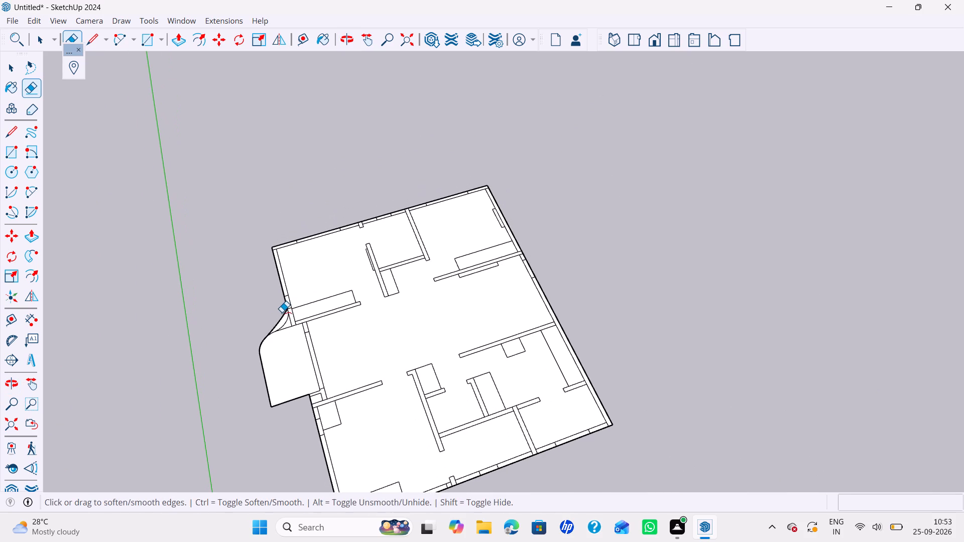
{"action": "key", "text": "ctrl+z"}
Draw a tangent fillet arc about 3' 9" across from the projection's rounded corner to the building's left outer wall.
{"action": "key", "text": "space"}
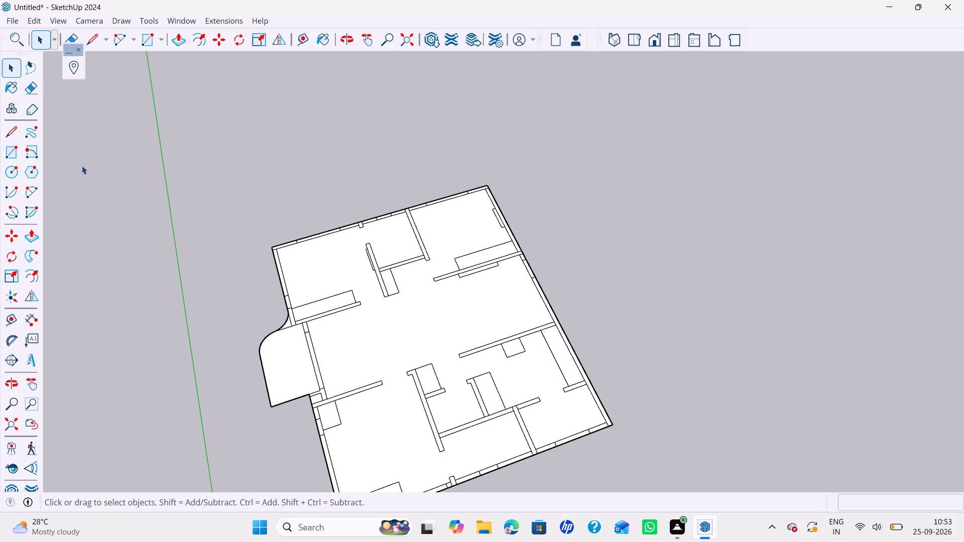
{"action": "left_click", "coordinate": [39, 196]}
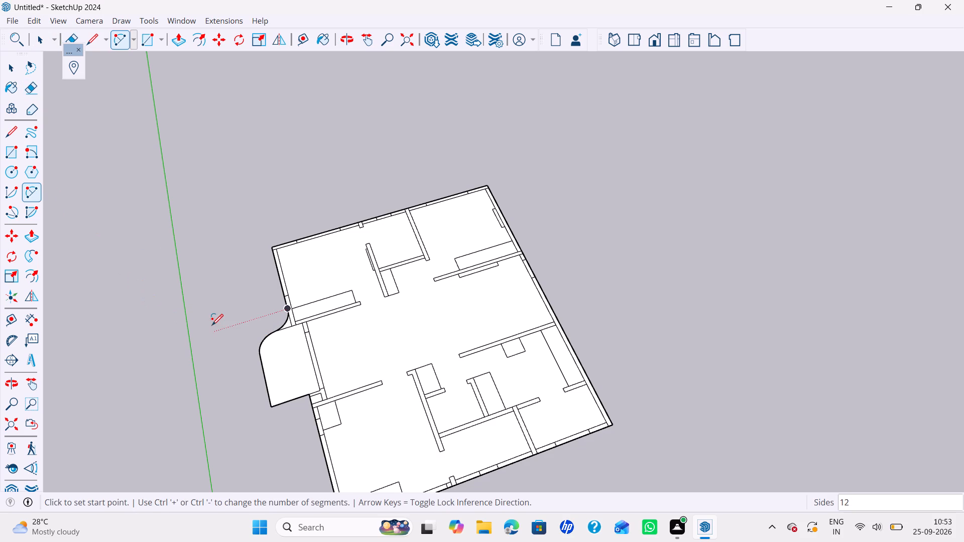
{"action": "scroll", "coordinate": [250, 347], "scroll_direction": "up", "scroll_amount": 2}
{"action": "scroll", "coordinate": [290, 333], "scroll_direction": "up", "scroll_amount": 3}
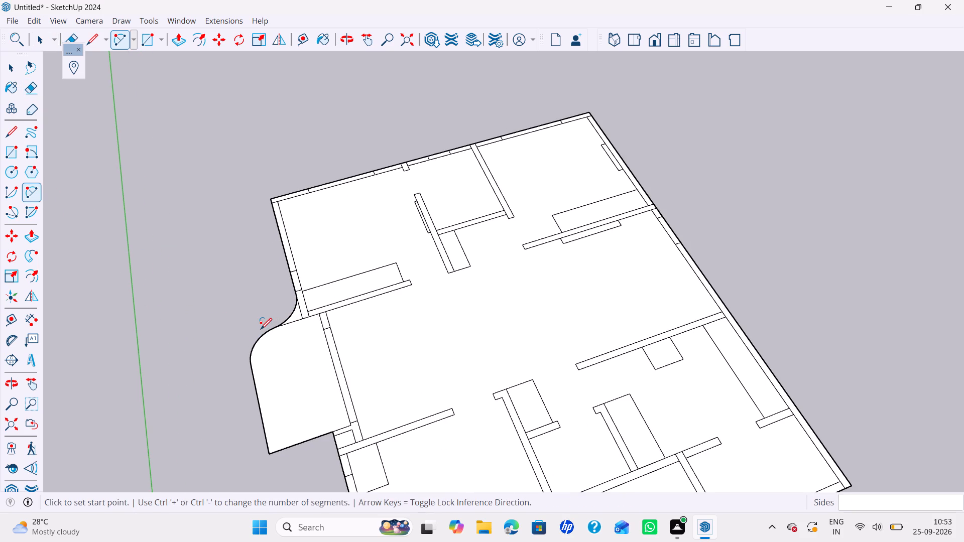
{"action": "left_click", "coordinate": [268, 334]}
{"action": "scroll", "coordinate": [282, 297], "scroll_direction": "up", "scroll_amount": 3}
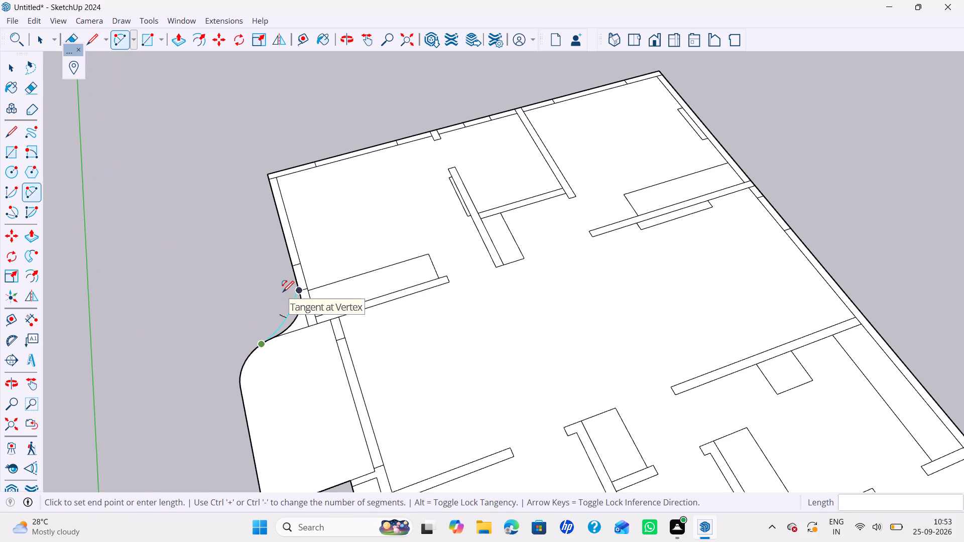
{"action": "scroll", "coordinate": [301, 293], "scroll_direction": "up", "scroll_amount": 4}
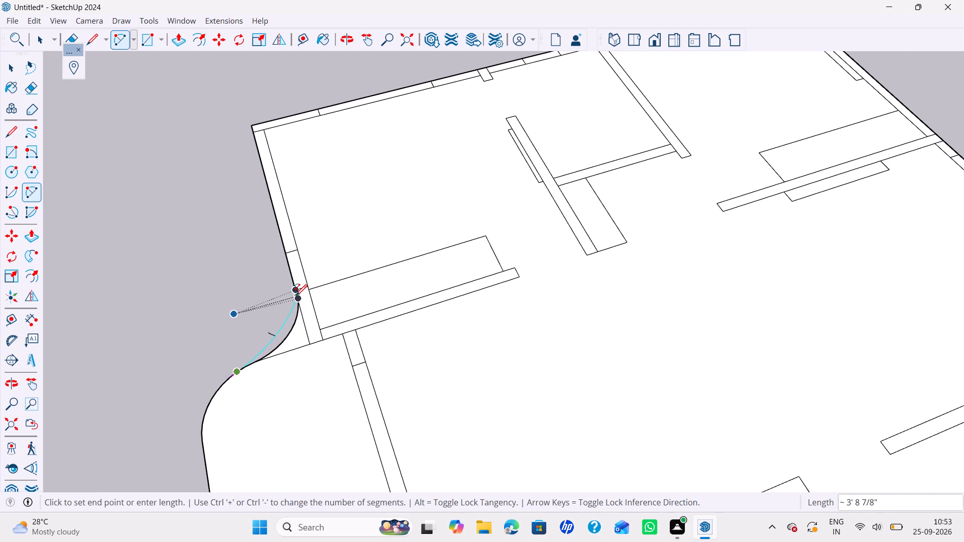
{"action": "scroll", "coordinate": [296, 296], "scroll_direction": "up", "scroll_amount": 7}
{"action": "double_click", "coordinate": [297, 292]}
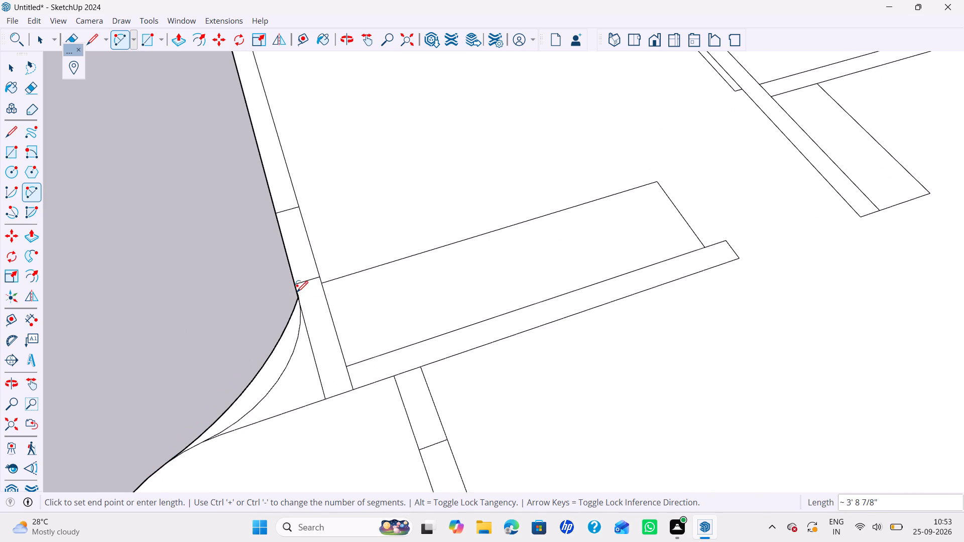
Erase the older fillet arc, the leftover straight edge and the remaining stub inside the projection's new curve.
{"action": "key", "text": "Escape"}
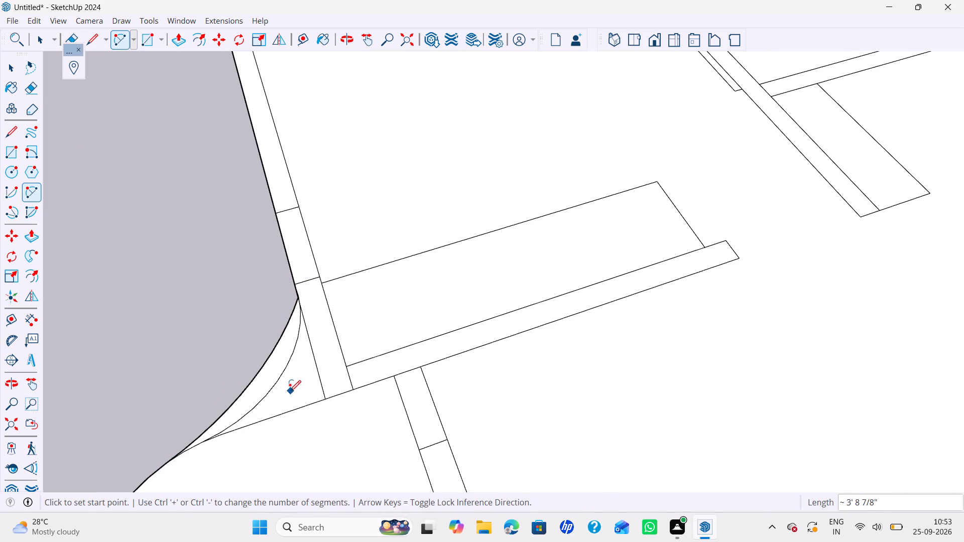
{"action": "key", "text": "e"}
{"action": "left_click_drag", "start_coordinate": [271, 380], "coordinate": [268, 417]}
{"action": "left_click_drag", "start_coordinate": [211, 436], "coordinate": [215, 442]}
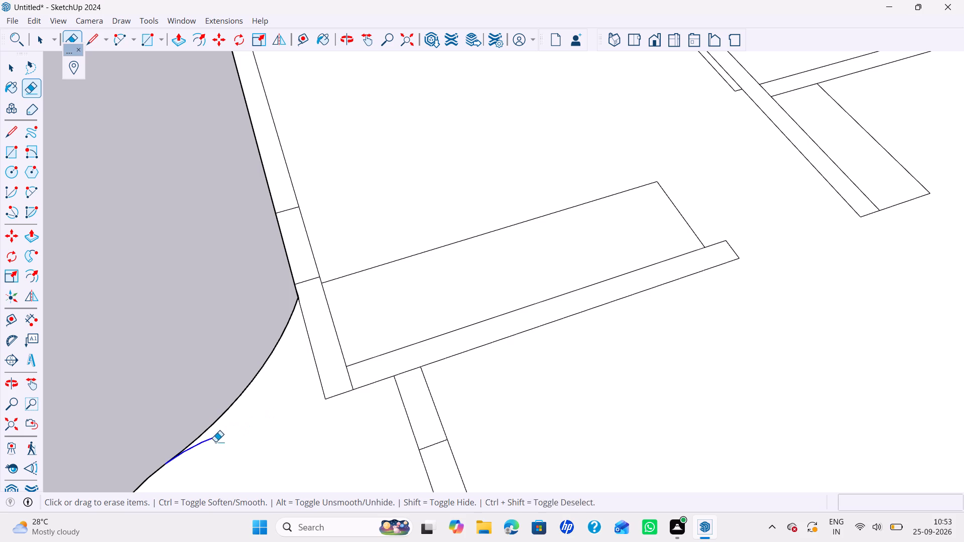
{"action": "left_click_drag", "start_coordinate": [215, 442], "coordinate": [221, 450]}
Review the whole floor plan from several angles, checking the projection's curved outline.
{"action": "key", "text": "space"}
{"action": "scroll", "coordinate": [218, 359], "scroll_direction": "down", "scroll_amount": 20}
{"action": "middle_click_drag", "start_coordinate": [213, 360], "coordinate": [466, 248]}
{"action": "middle_click_drag", "start_coordinate": [461, 298], "coordinate": [541, 363]}
{"action": "scroll", "coordinate": [545, 369], "scroll_direction": "down", "scroll_amount": 6}
{"action": "middle_click_drag", "start_coordinate": [538, 371], "coordinate": [491, 291], "text": "shift"}
{"action": "middle_click_drag", "start_coordinate": [484, 331], "coordinate": [557, 382]}
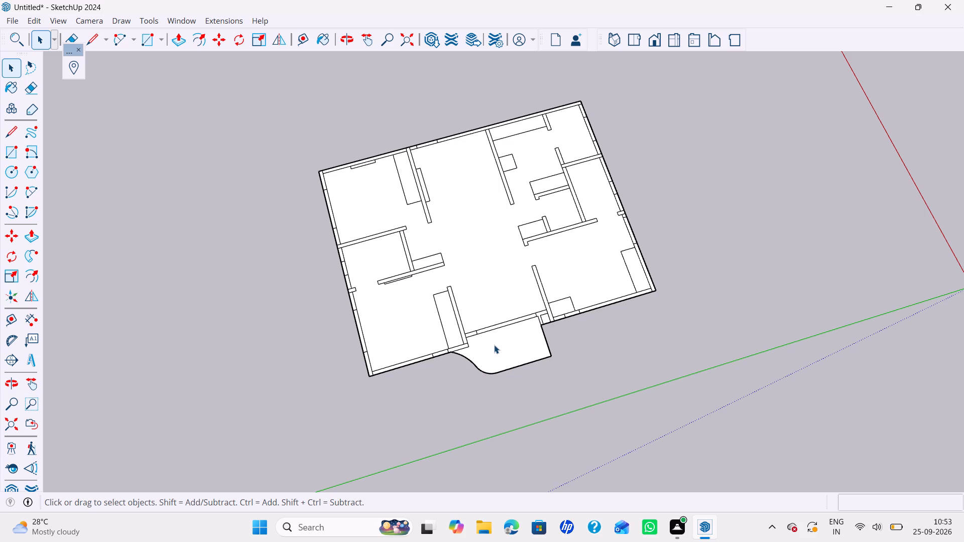
{"action": "scroll", "coordinate": [494, 345], "scroll_direction": "down", "scroll_amount": 2}
{"action": "middle_click_drag", "start_coordinate": [494, 345], "coordinate": [494, 368], "text": "shift"}
{"action": "middle_click_drag", "start_coordinate": [498, 365], "coordinate": [432, 334]}
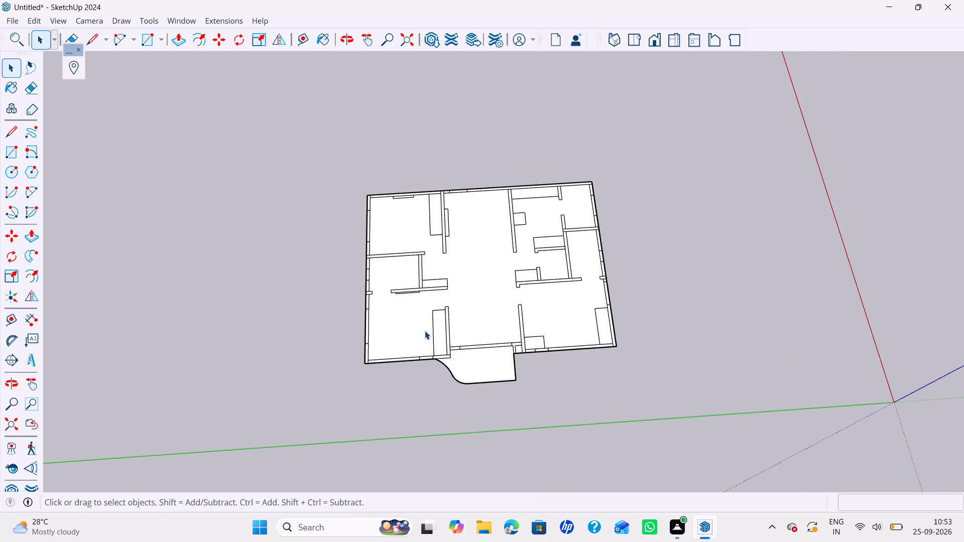
{"action": "middle_click_drag", "start_coordinate": [432, 325], "coordinate": [309, 286]}
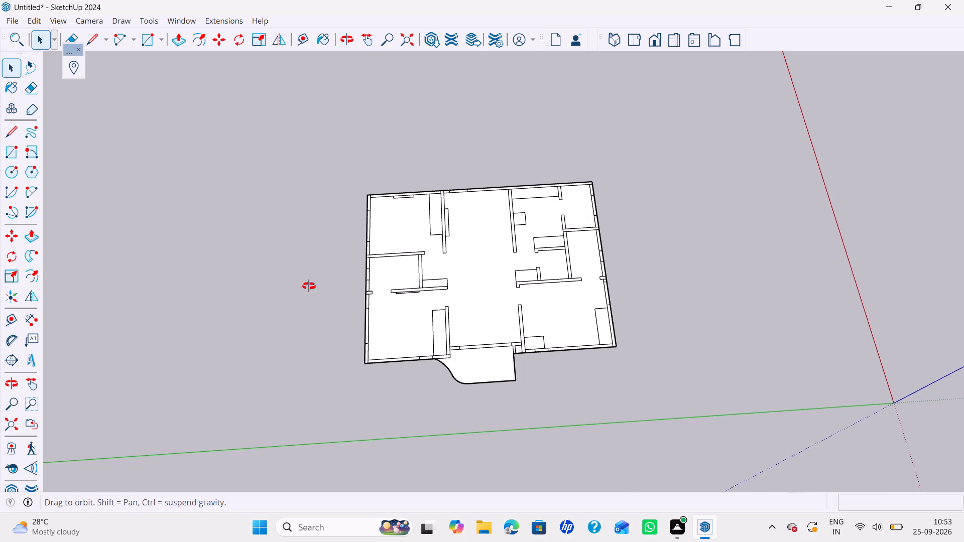
{"action": "middle_click_drag", "start_coordinate": [309, 286], "coordinate": [277, 276]}
{"action": "middle_click_drag", "start_coordinate": [420, 263], "coordinate": [317, 242]}
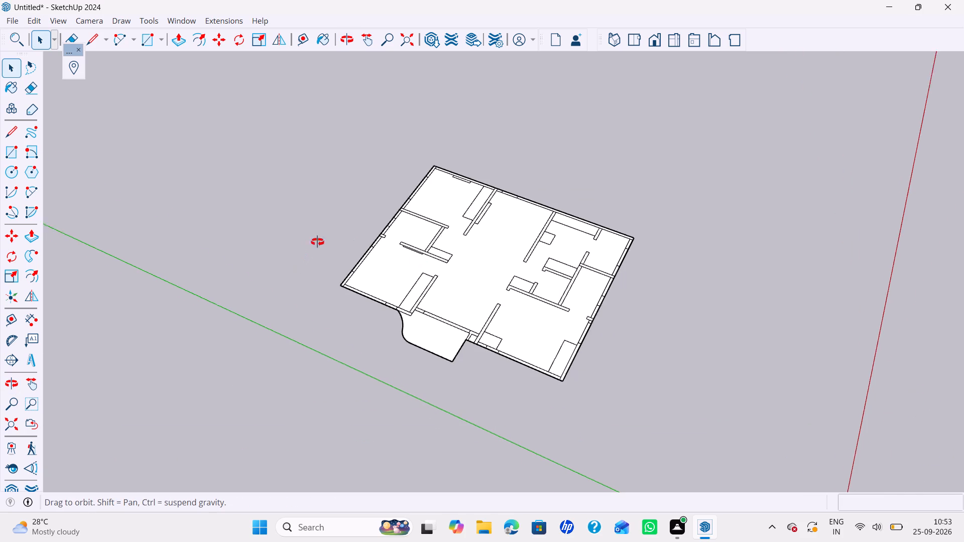
{"action": "middle_click_drag", "start_coordinate": [317, 242], "coordinate": [113, 208]}
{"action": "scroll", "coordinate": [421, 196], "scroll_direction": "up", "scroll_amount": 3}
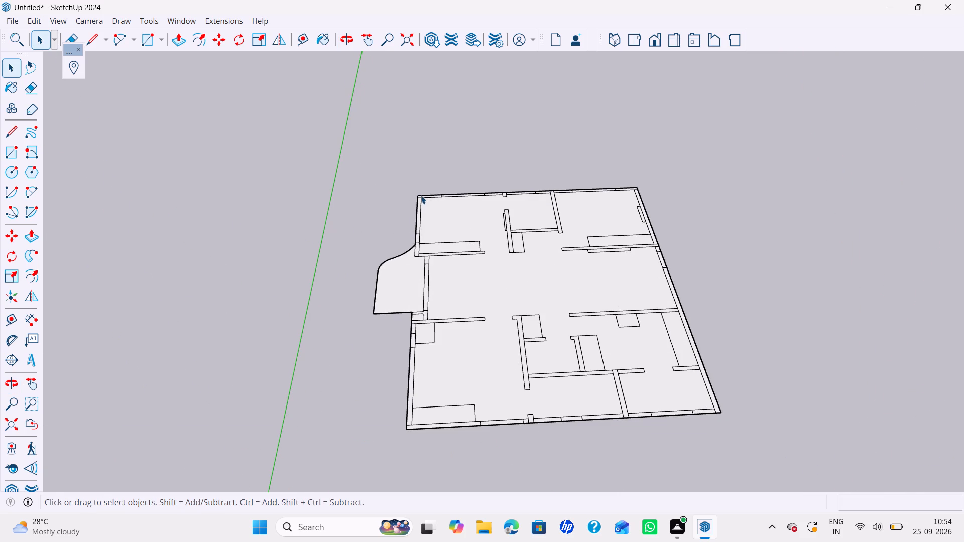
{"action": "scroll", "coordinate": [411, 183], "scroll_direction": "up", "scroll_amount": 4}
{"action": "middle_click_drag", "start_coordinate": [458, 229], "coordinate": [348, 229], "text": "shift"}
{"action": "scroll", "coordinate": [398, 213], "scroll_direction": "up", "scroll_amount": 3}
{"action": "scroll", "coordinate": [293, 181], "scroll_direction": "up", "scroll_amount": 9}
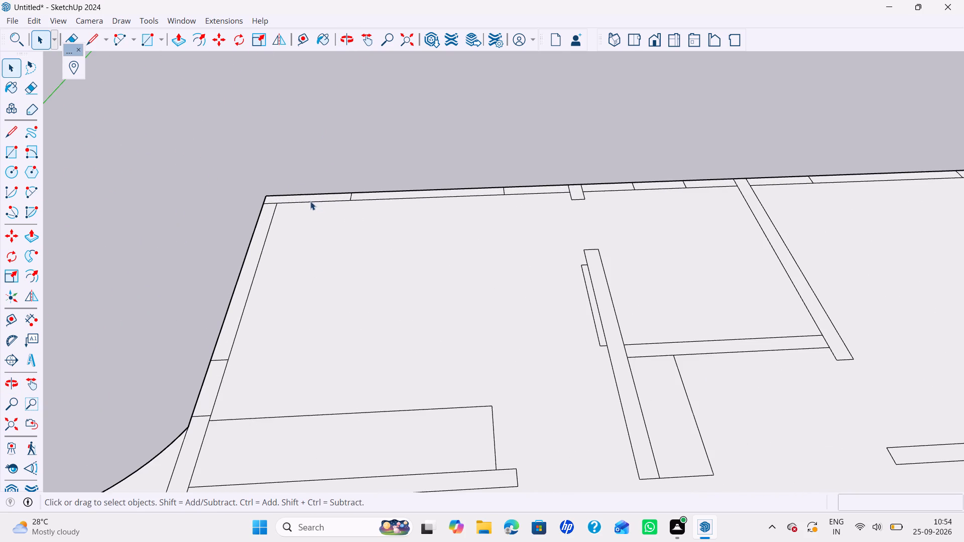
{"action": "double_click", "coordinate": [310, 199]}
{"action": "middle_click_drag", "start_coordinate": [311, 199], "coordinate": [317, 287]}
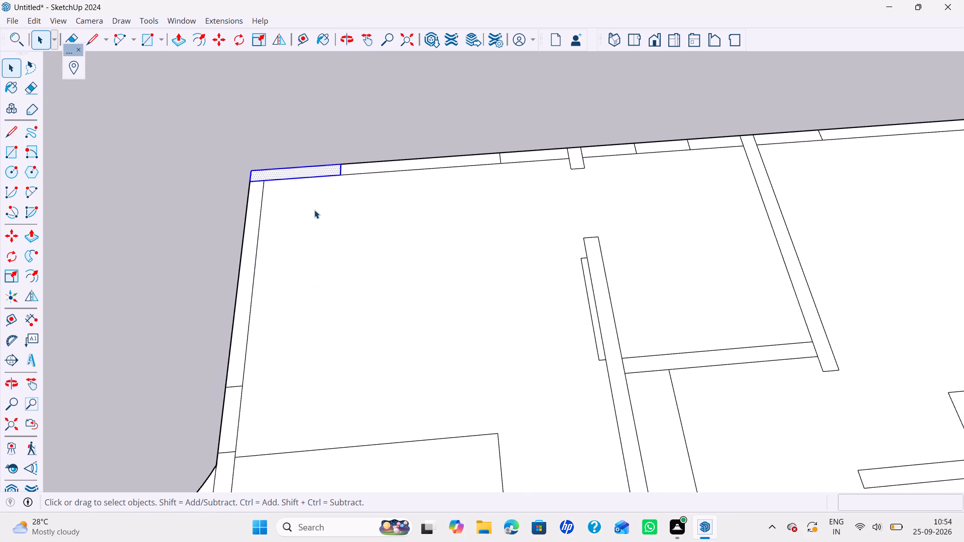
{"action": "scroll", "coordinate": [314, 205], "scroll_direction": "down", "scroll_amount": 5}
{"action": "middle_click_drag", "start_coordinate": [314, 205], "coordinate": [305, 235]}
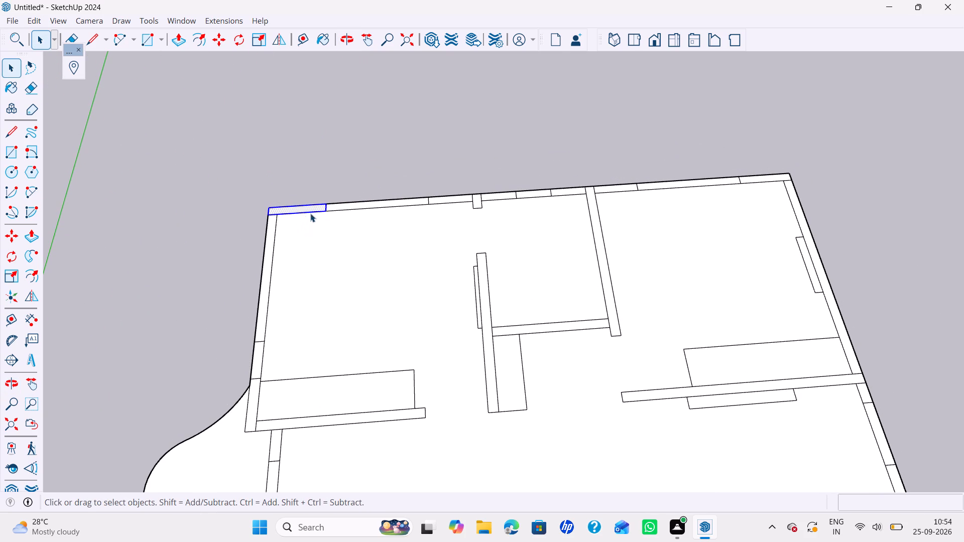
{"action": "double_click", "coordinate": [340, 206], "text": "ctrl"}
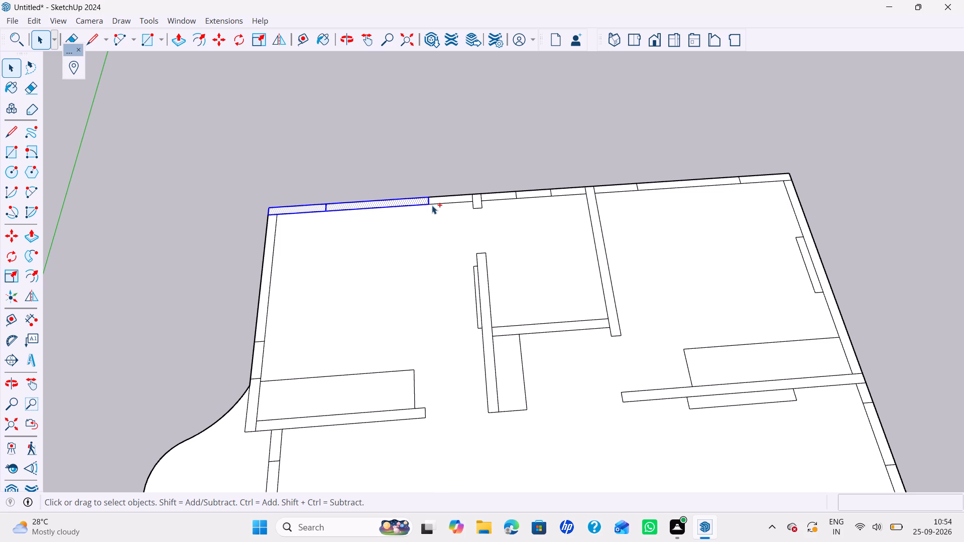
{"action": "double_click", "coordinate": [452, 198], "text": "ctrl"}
Move the left end line of the opening in the upper-left room's top outer wall 1' to the right.
{"action": "scroll", "coordinate": [308, 219], "scroll_direction": "up", "scroll_amount": 3}
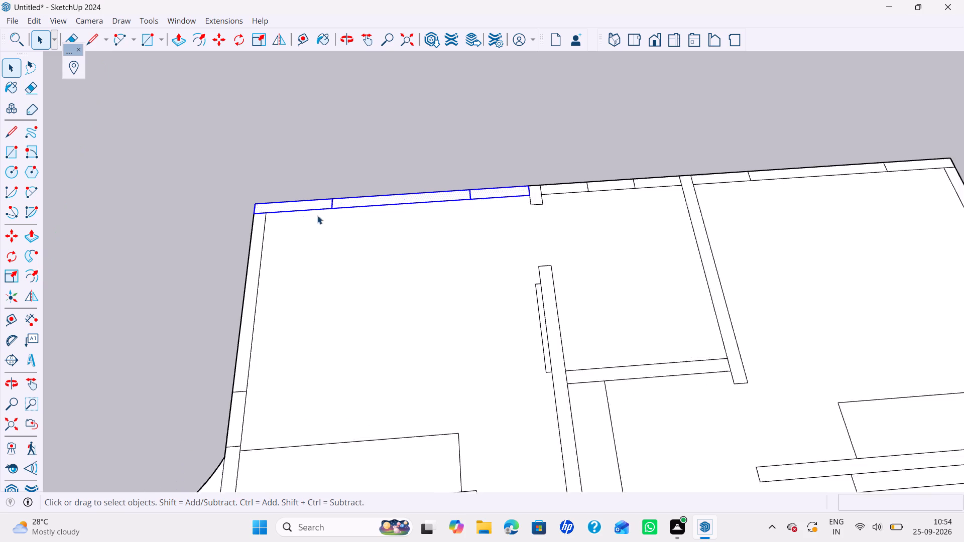
{"action": "scroll", "coordinate": [317, 215], "scroll_direction": "up", "scroll_amount": 1}
{"action": "left_click", "coordinate": [328, 202]}
{"action": "left_click", "coordinate": [333, 202]}
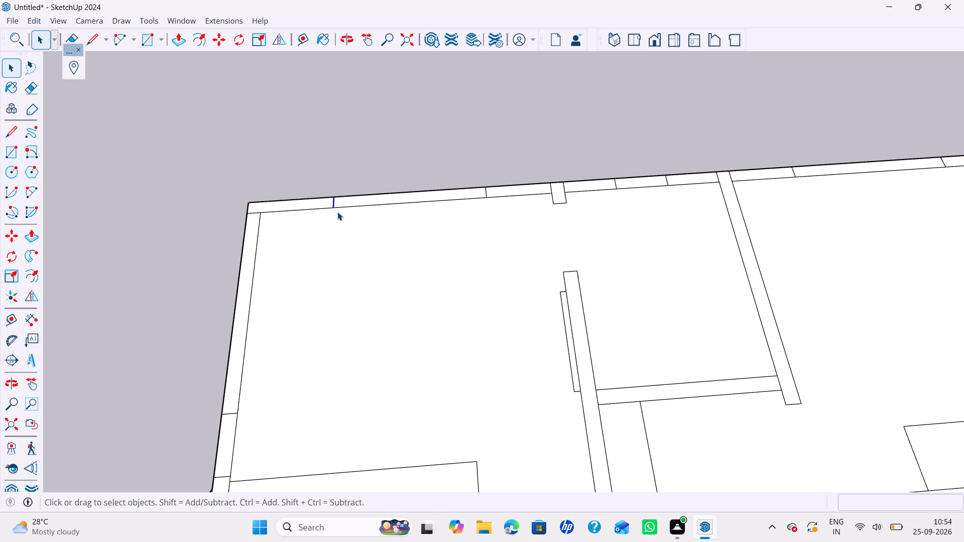
{"action": "key", "text": "m"}
{"action": "scroll", "coordinate": [337, 214], "scroll_direction": "up", "scroll_amount": 2}
{"action": "left_click", "coordinate": [336, 209]}
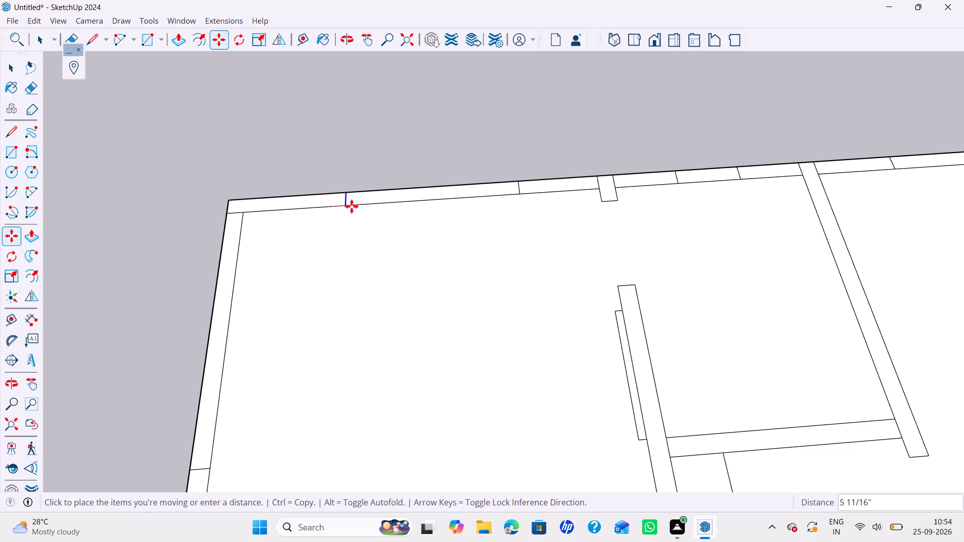
{"action": "key", "text": "1"}
{"action": "key", "text": "apostrophe"}
{"action": "key", "text": "Return"}
{"action": "key", "text": "space"}
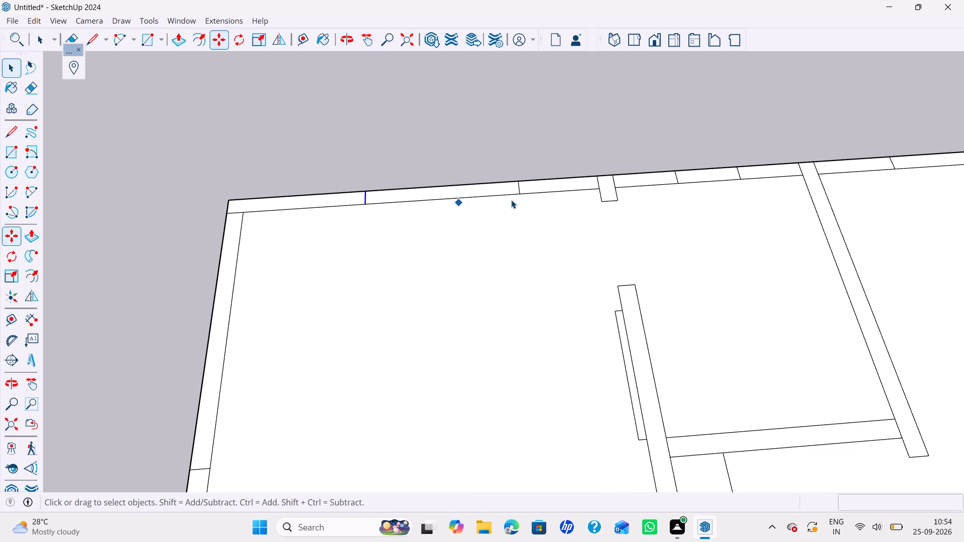
Move the right end line of the upper-left room's top wall opening 1' to the left.
{"action": "left_click", "coordinate": [517, 187]}
{"action": "left_click", "coordinate": [517, 192]}
{"action": "left_click", "coordinate": [519, 189]}
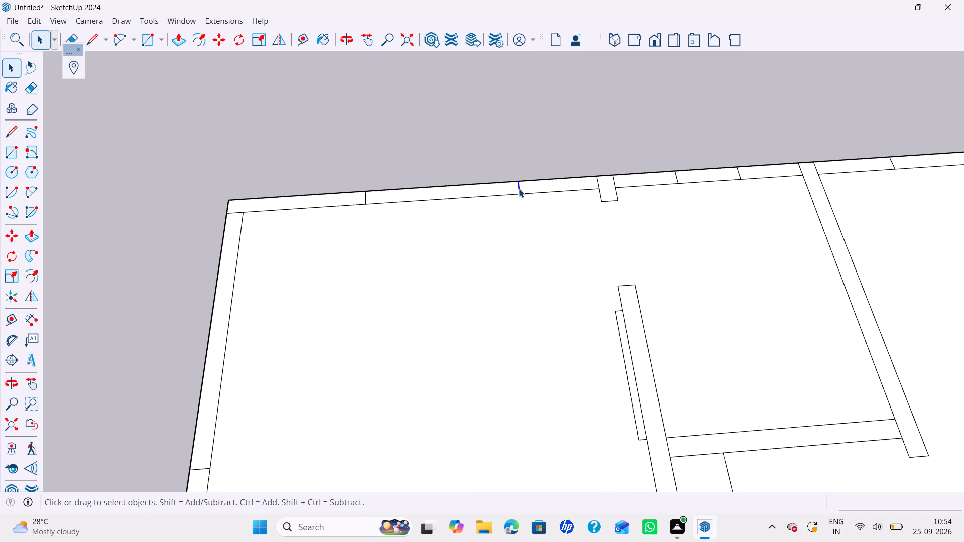
{"action": "key", "text": "m"}
{"action": "left_click", "coordinate": [519, 197]}
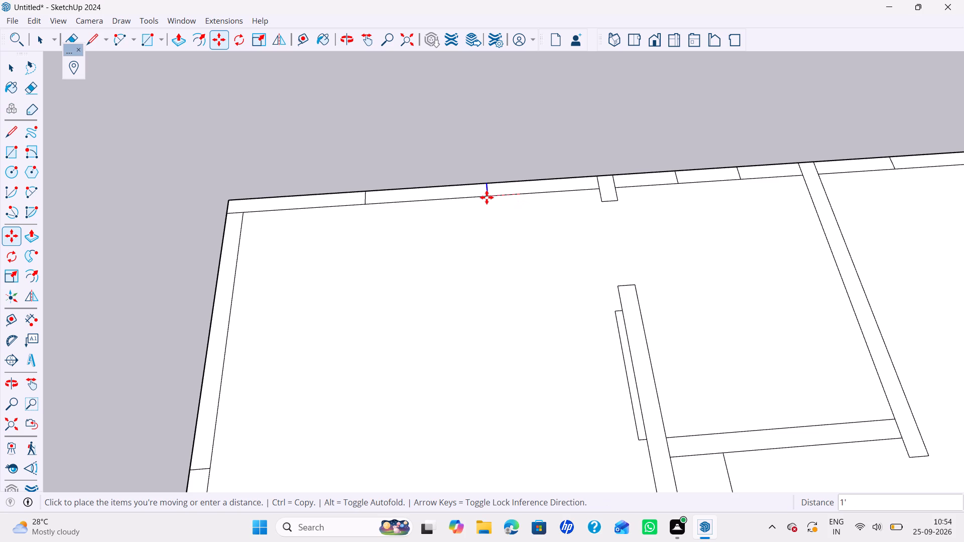
{"action": "type", "text": "1'"}
{"action": "key", "text": "Return"}
Move the left end line of the opening in the upper-right room's top outer wall 1' to the right.
{"action": "scroll", "coordinate": [538, 208], "scroll_direction": "down", "scroll_amount": 5}
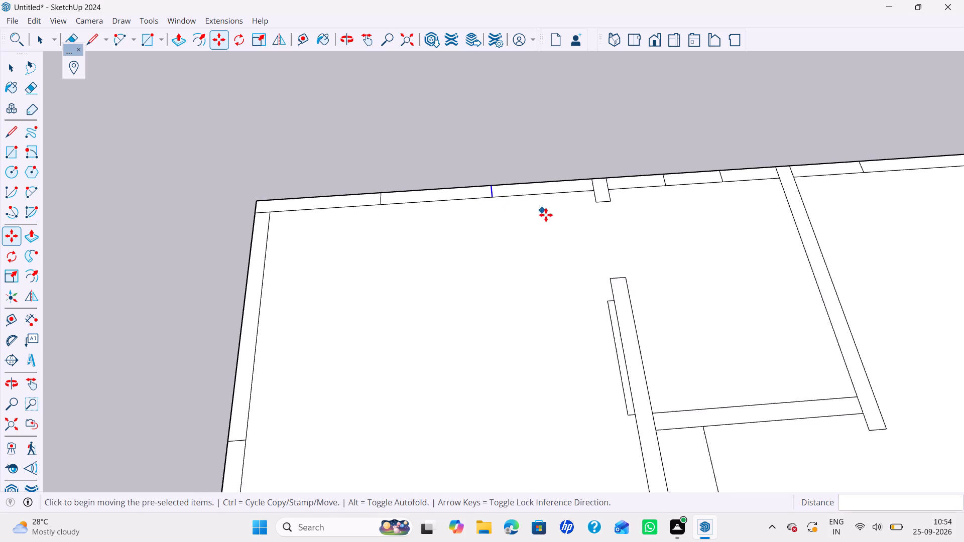
{"action": "middle_click_drag", "start_coordinate": [543, 218], "coordinate": [357, 231], "text": "shift"}
{"action": "key", "text": "space"}
{"action": "scroll", "coordinate": [629, 208], "scroll_direction": "up", "scroll_amount": 4}
{"action": "left_click", "coordinate": [572, 188]}
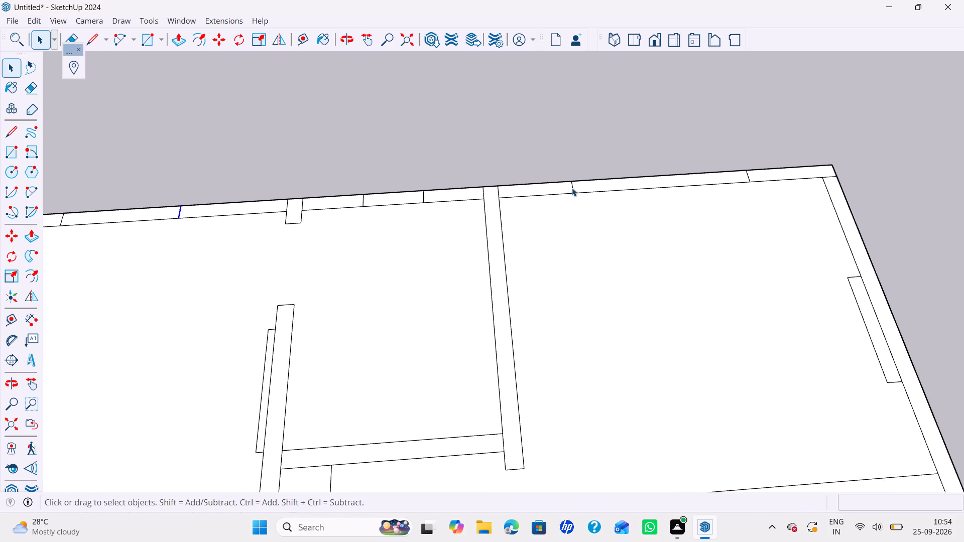
{"action": "key", "text": "m"}
{"action": "left_click", "coordinate": [570, 195]}
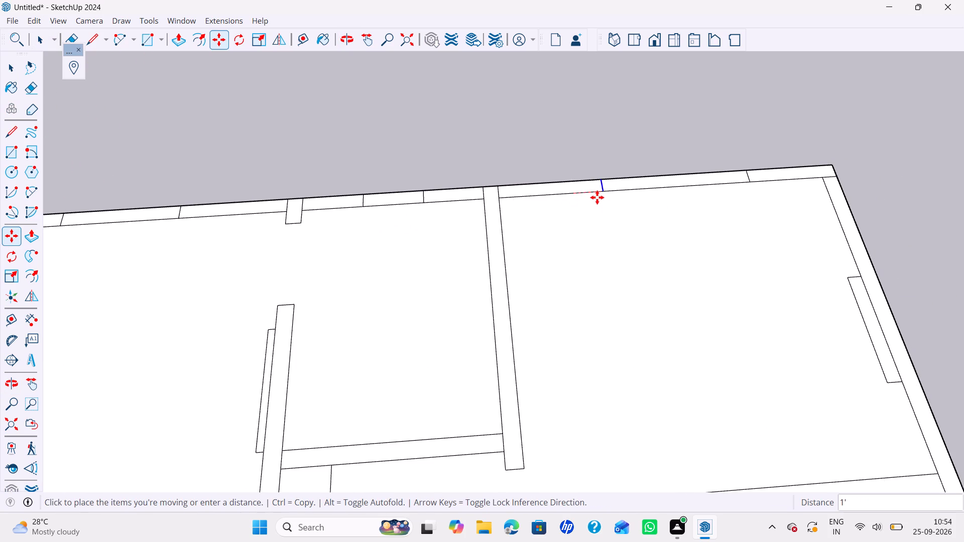
{"action": "type", "text": "1'"}
{"action": "key", "text": "Return"}
{"action": "key", "text": "space"}
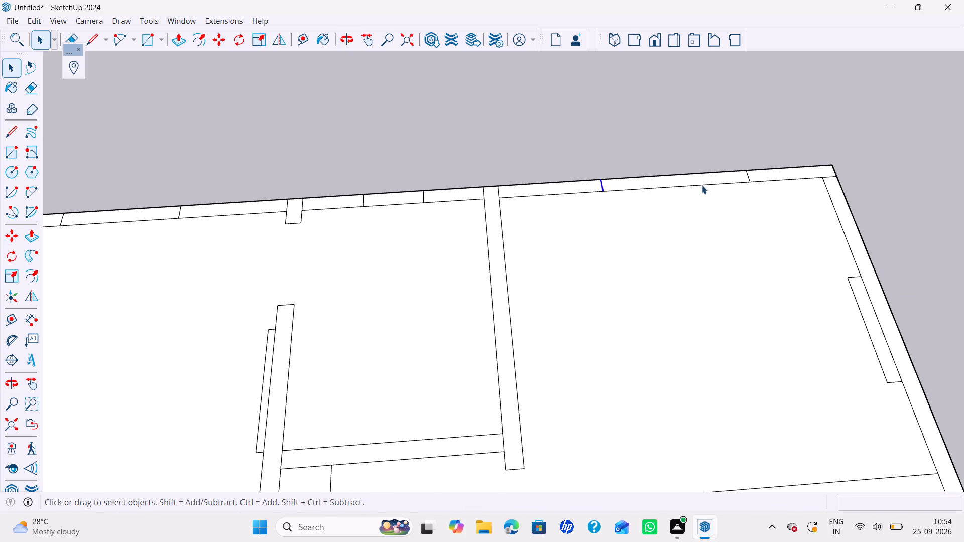
Move the right end line of the opening in the upper-right room's top outer wall 1' to the left.
{"action": "left_click", "coordinate": [751, 180]}
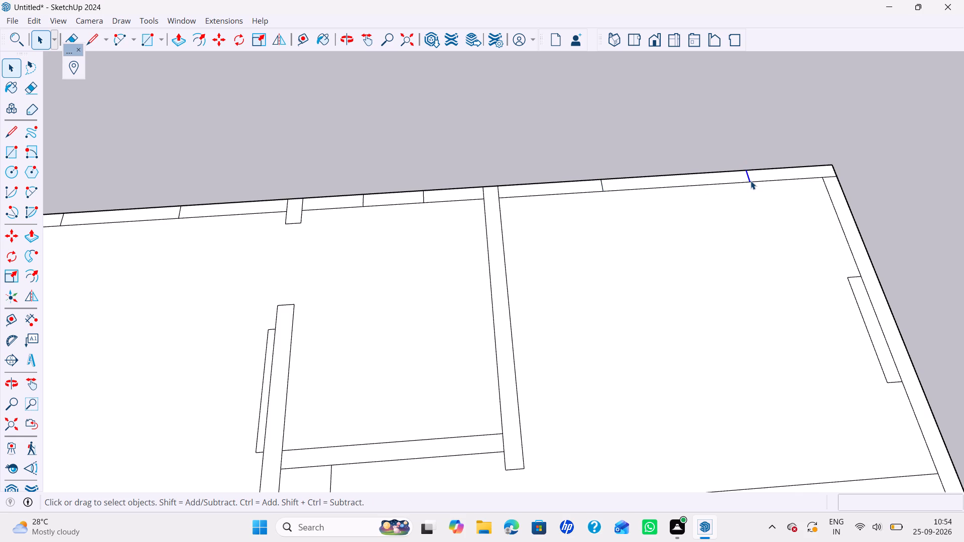
{"action": "key", "text": "m"}
{"action": "left_click", "coordinate": [751, 182]}
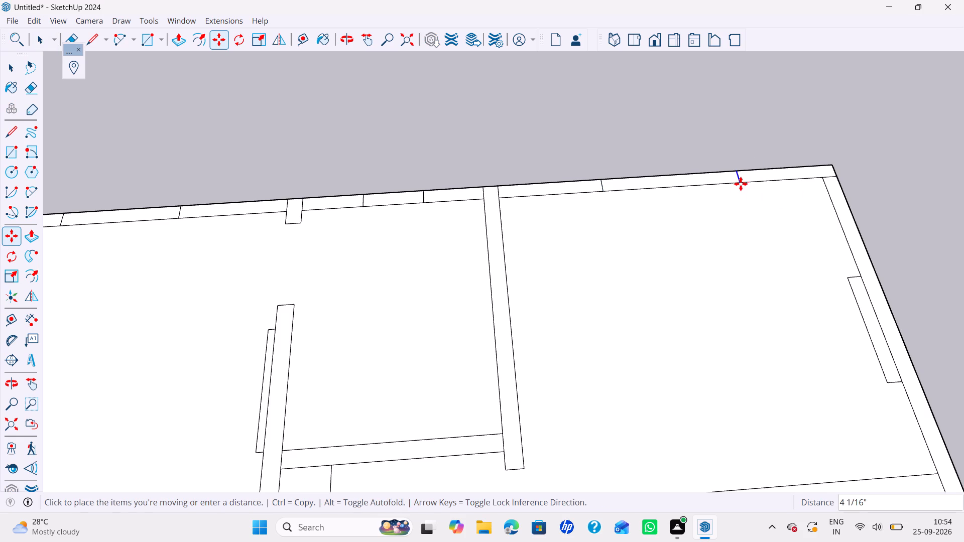
{"action": "type", "text": "1'"}
{"action": "key", "text": "Return"}
{"action": "key", "text": "space"}
Group the three segments of the upper-left room's top outer wall, including the opening, into one group.
{"action": "scroll", "coordinate": [711, 186], "scroll_direction": "down", "scroll_amount": 2}
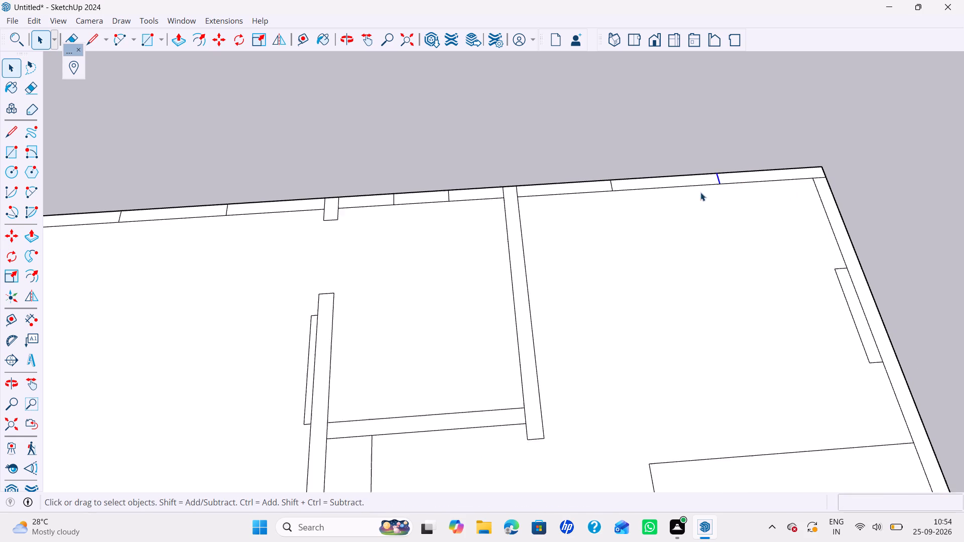
{"action": "scroll", "coordinate": [700, 192], "scroll_direction": "down", "scroll_amount": 3}
{"action": "middle_click_drag", "start_coordinate": [692, 201], "coordinate": [697, 252]}
{"action": "scroll", "coordinate": [697, 249], "scroll_direction": "down", "scroll_amount": 6}
{"action": "middle_click_drag", "start_coordinate": [671, 249], "coordinate": [668, 200], "text": "shift"}
{"action": "middle_click_drag", "start_coordinate": [658, 203], "coordinate": [571, 223]}
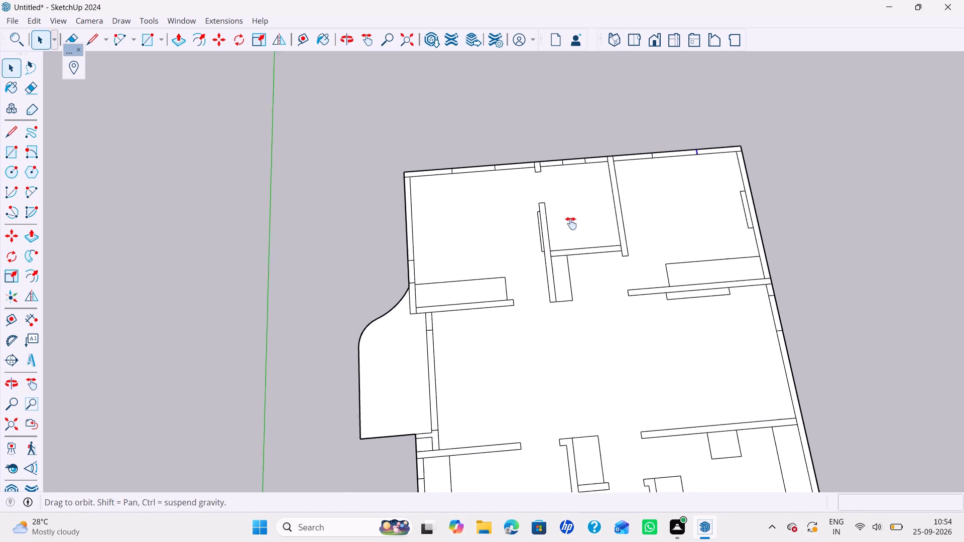
{"action": "middle_click_drag", "start_coordinate": [571, 223], "coordinate": [521, 230]}
{"action": "scroll", "coordinate": [334, 211], "scroll_direction": "up", "scroll_amount": 1}
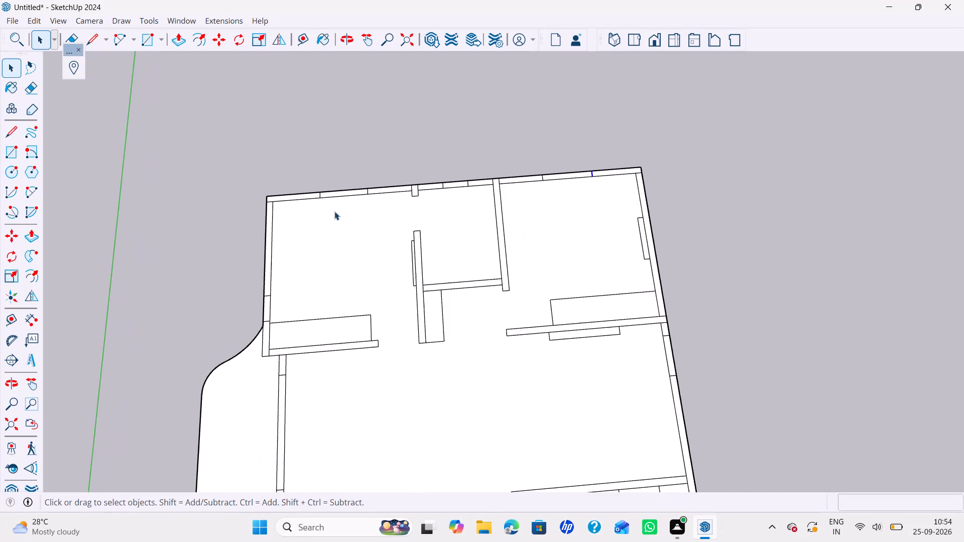
{"action": "scroll", "coordinate": [334, 211], "scroll_direction": "up", "scroll_amount": 2}
{"action": "left_click", "coordinate": [297, 192]}
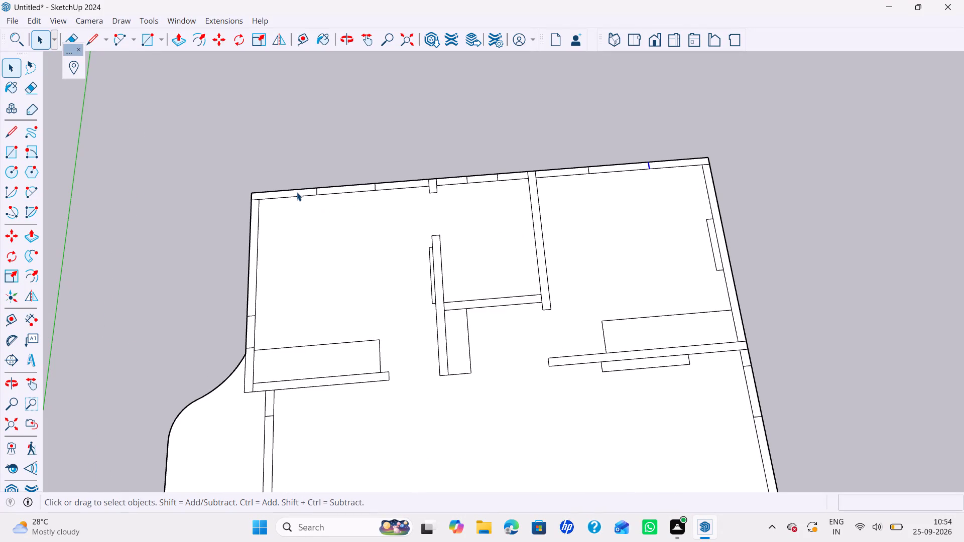
{"action": "left_click", "coordinate": [297, 192]}
{"action": "double_click", "coordinate": [296, 194]}
{"action": "left_click", "coordinate": [353, 189], "text": "ctrl"}
{"action": "left_click", "coordinate": [353, 189], "text": "ctrl"}
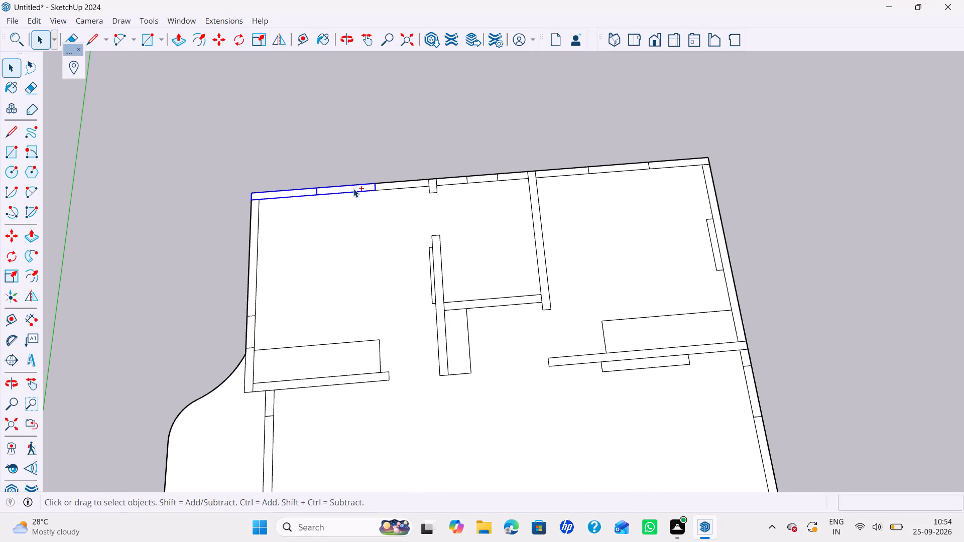
{"action": "double_click", "coordinate": [414, 182], "text": "ctrl"}
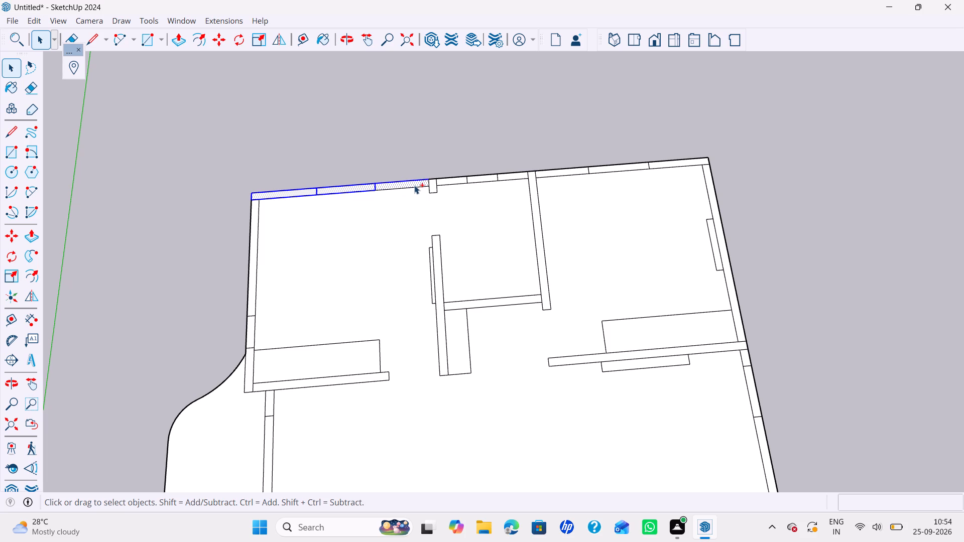
{"action": "left_click", "coordinate": [414, 186], "text": "ctrl"}
{"action": "left_click", "coordinate": [414, 182], "text": "ctrl"}
{"action": "double_click", "coordinate": [414, 183], "text": "ctrl"}
{"action": "scroll", "coordinate": [414, 184], "scroll_direction": "up", "scroll_amount": 1, "text": "ctrl"}
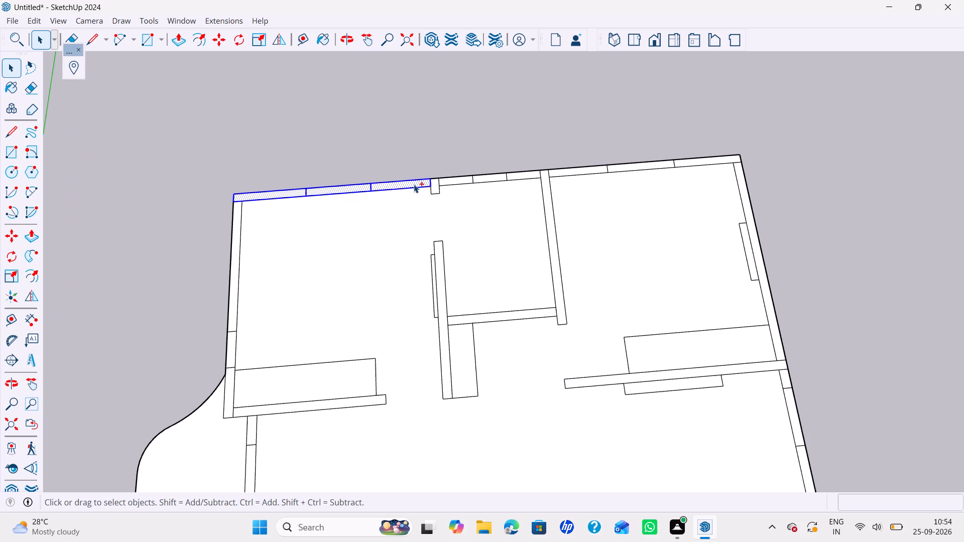
{"action": "right_click", "coordinate": [414, 184]}
{"action": "left_click", "coordinate": [464, 300]}
Group the three segments of the upper-left room's left outer wall, down to its lower corner, into one group.
{"action": "double_click", "coordinate": [236, 284]}
{"action": "scroll", "coordinate": [236, 285], "scroll_direction": "down", "scroll_amount": 6}
{"action": "middle_click_drag", "start_coordinate": [239, 286], "coordinate": [270, 222]}
{"action": "scroll", "coordinate": [265, 250], "scroll_direction": "up", "scroll_amount": 4}
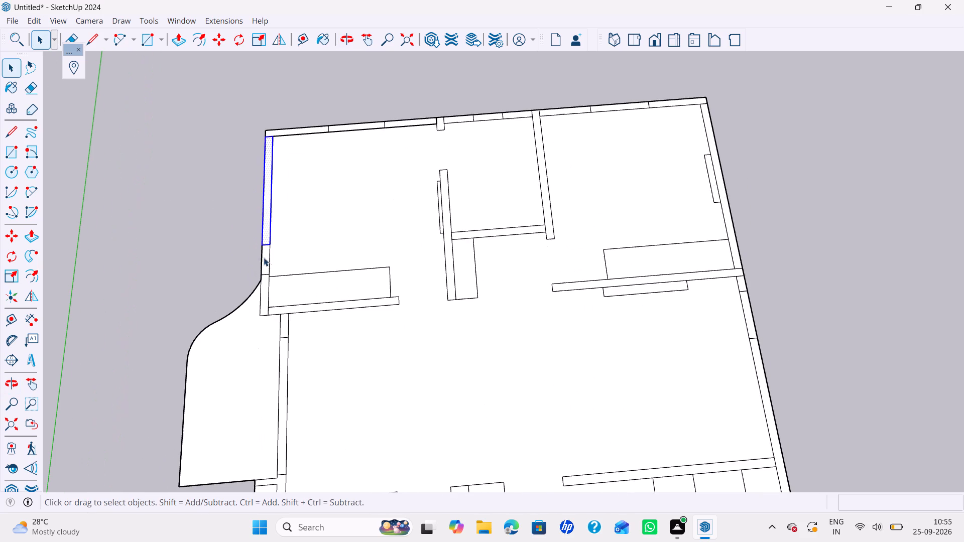
{"action": "double_click", "coordinate": [265, 269], "text": "ctrl"}
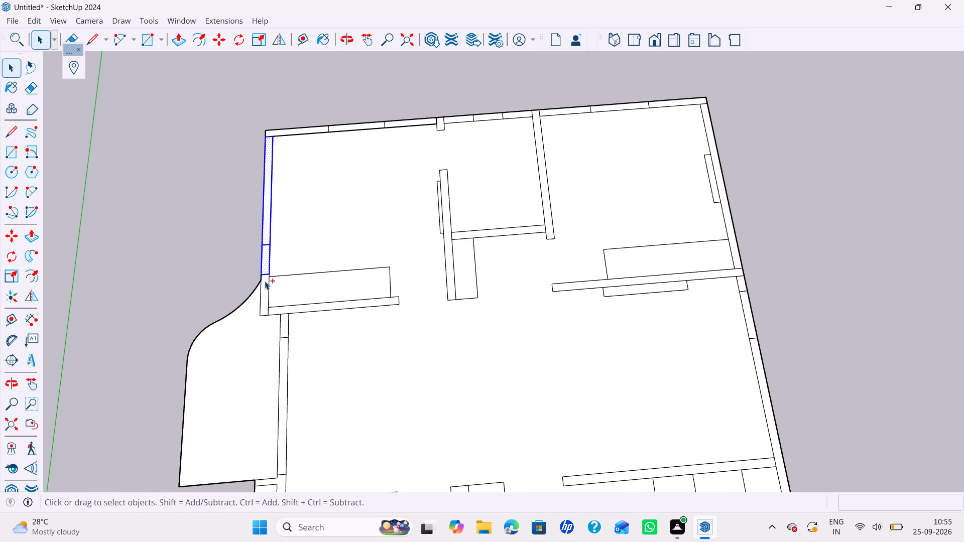
{"action": "double_click", "coordinate": [265, 282], "text": "ctrl"}
{"action": "right_click", "coordinate": [265, 282]}
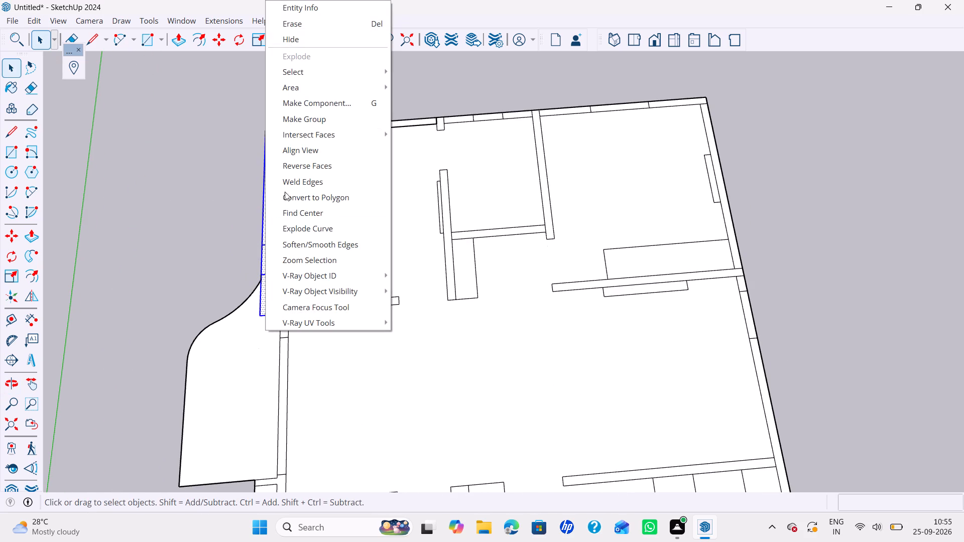
{"action": "left_click", "coordinate": [346, 122]}
Make a group of the horizontal wall strip along the upper-left room's lower edge.
{"action": "scroll", "coordinate": [301, 267], "scroll_direction": "down", "scroll_amount": 1}
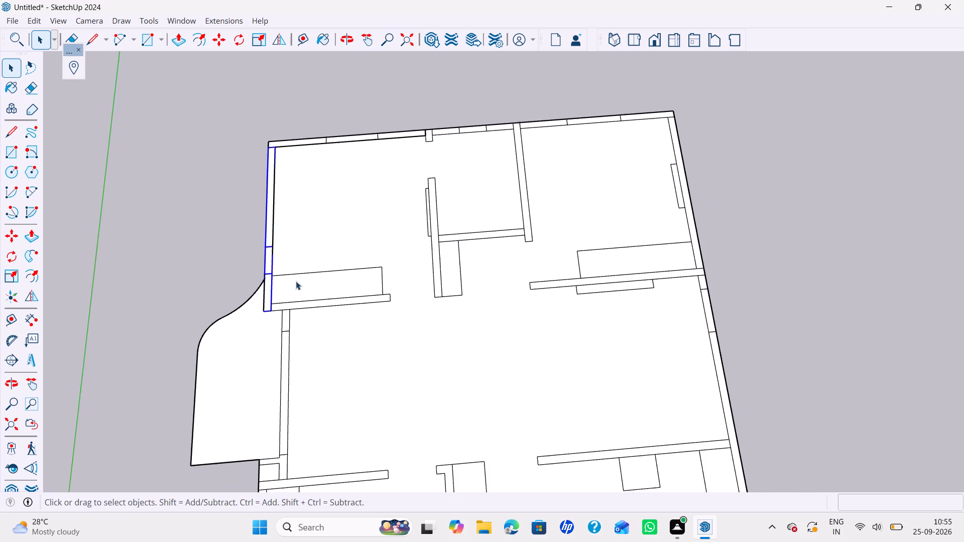
{"action": "scroll", "coordinate": [294, 307], "scroll_direction": "up", "scroll_amount": 2}
{"action": "double_click", "coordinate": [305, 305]}
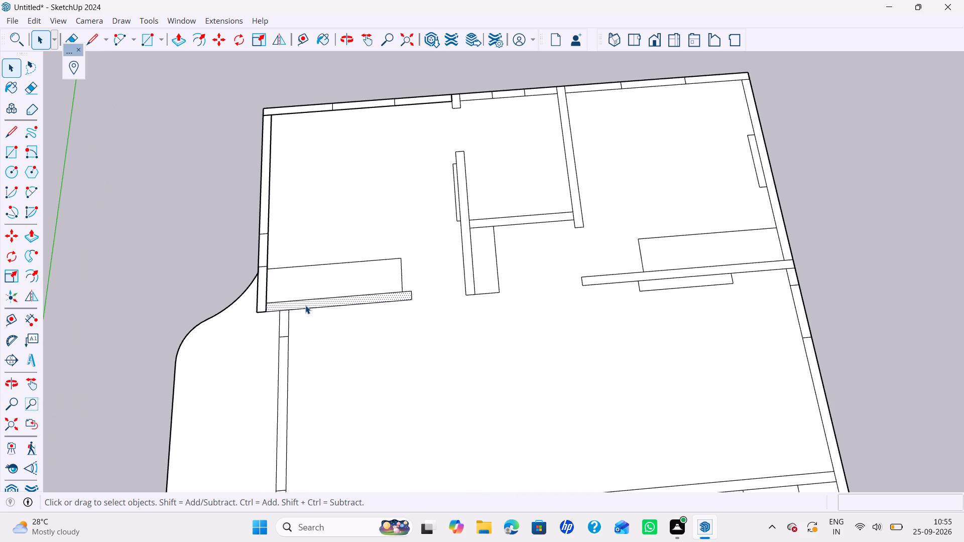
{"action": "right_click", "coordinate": [305, 305]}
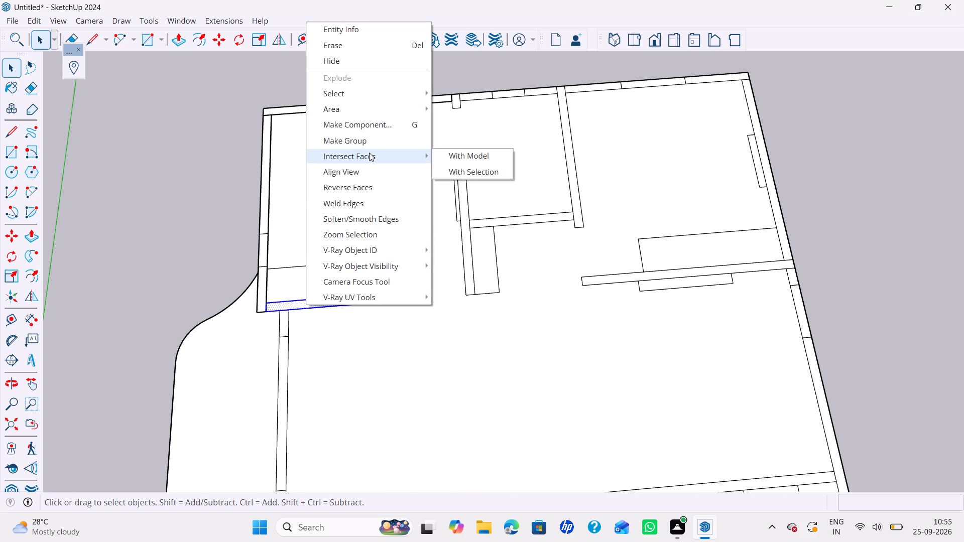
{"action": "left_click", "coordinate": [381, 139]}
Group the middle room's left wall segments beside the curved projection, including the L-shaped piece at the lower end.
{"action": "scroll", "coordinate": [370, 185], "scroll_direction": "down", "scroll_amount": 6}
{"action": "middle_click_drag", "start_coordinate": [364, 234], "coordinate": [370, 175], "text": "shift"}
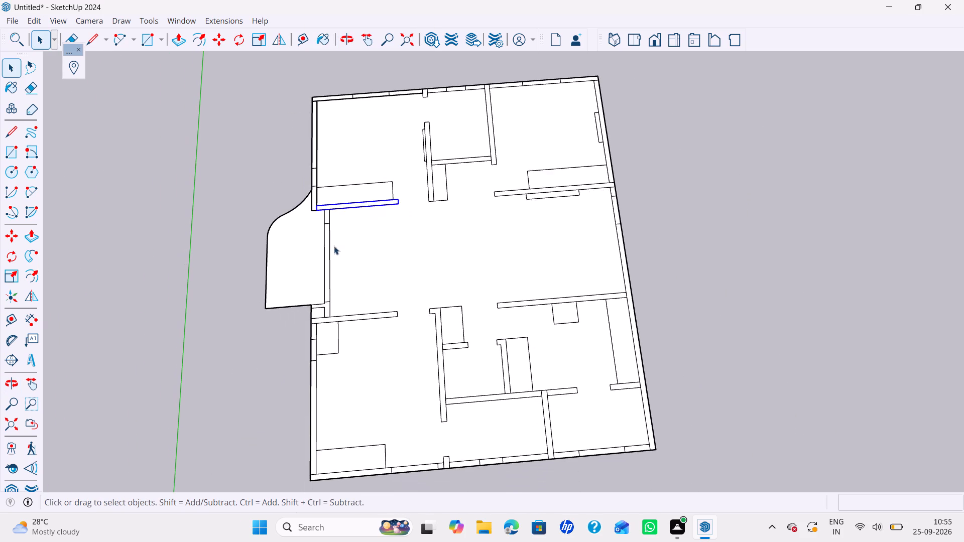
{"action": "scroll", "coordinate": [329, 246], "scroll_direction": "up", "scroll_amount": 6}
{"action": "double_click", "coordinate": [332, 203]}
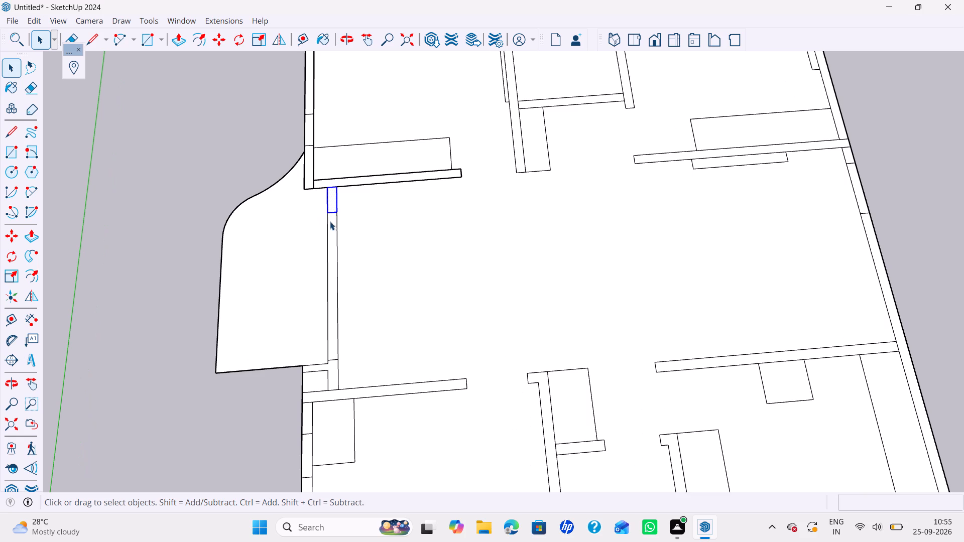
{"action": "double_click", "coordinate": [331, 233], "text": "ctrl"}
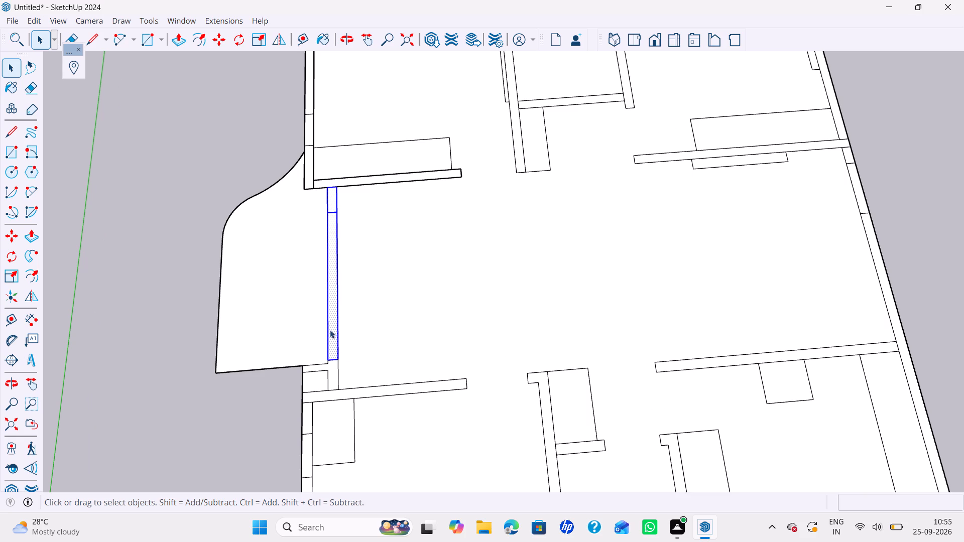
{"action": "double_click", "coordinate": [333, 375], "text": "ctrl"}
{"action": "right_click", "coordinate": [333, 375]}
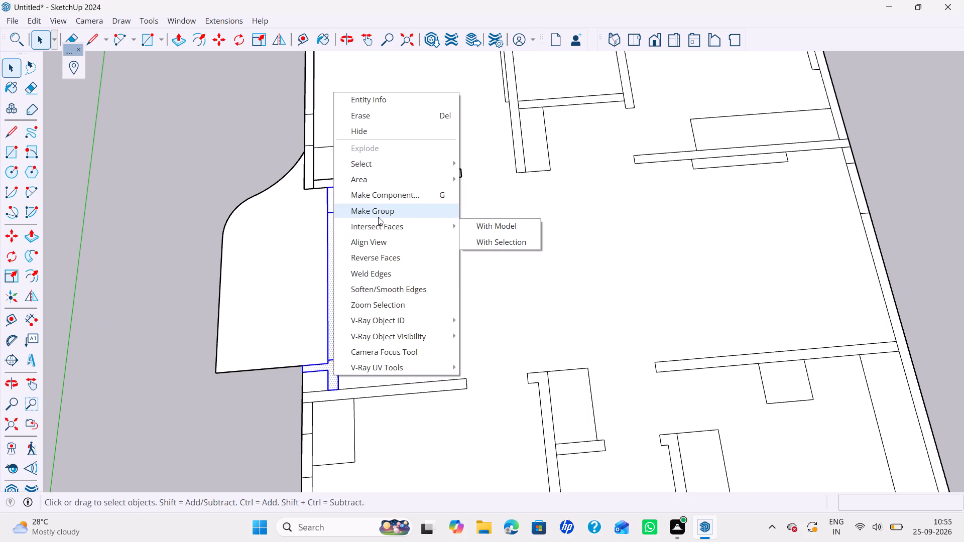
{"action": "left_click", "coordinate": [378, 217]}
Make a group of the horizontal wall strip along the lower-left room's upper edge.
{"action": "scroll", "coordinate": [379, 213], "scroll_direction": "down", "scroll_amount": 6}
{"action": "middle_click_drag", "start_coordinate": [380, 229], "coordinate": [382, 175], "text": "shift"}
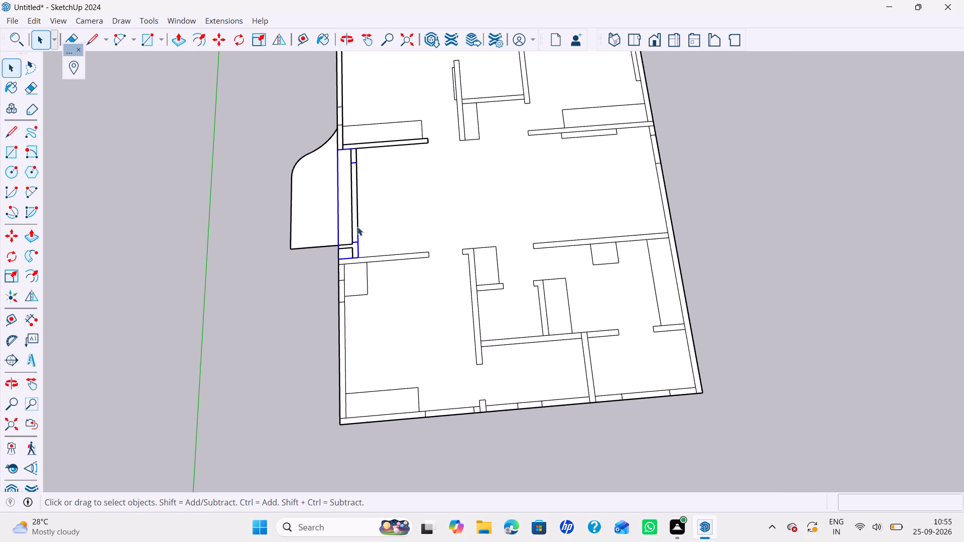
{"action": "scroll", "coordinate": [355, 266], "scroll_direction": "up", "scroll_amount": 5}
{"action": "double_click", "coordinate": [380, 251]}
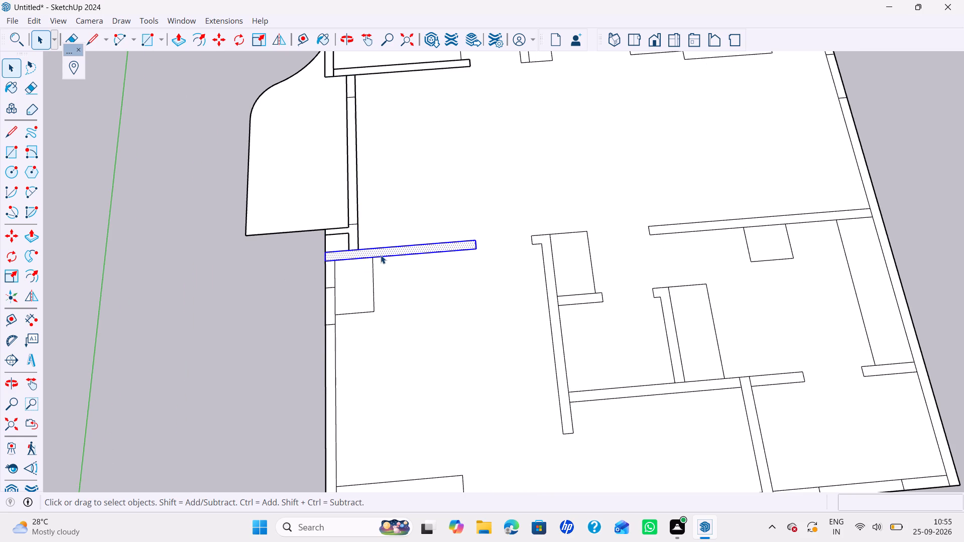
{"action": "right_click", "coordinate": [389, 251]}
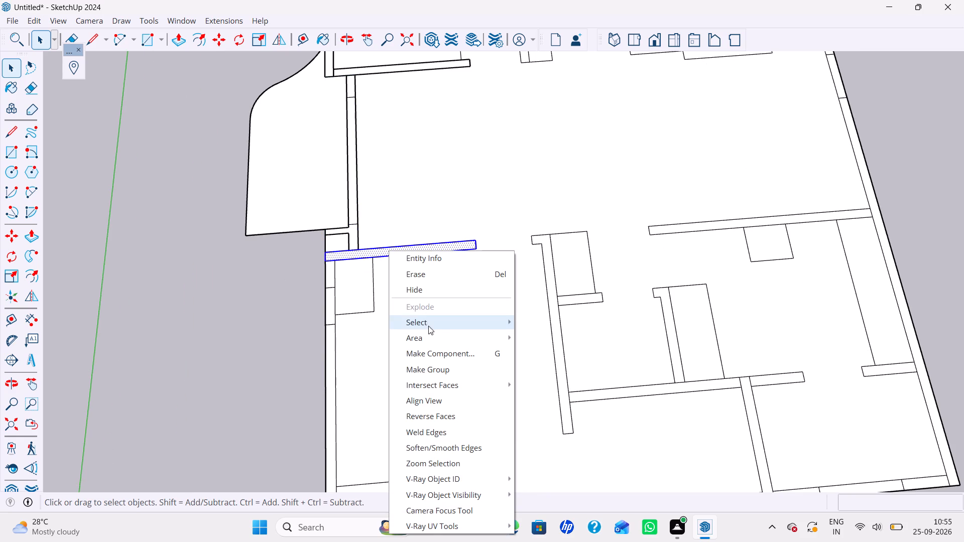
{"action": "left_click", "coordinate": [423, 367]}
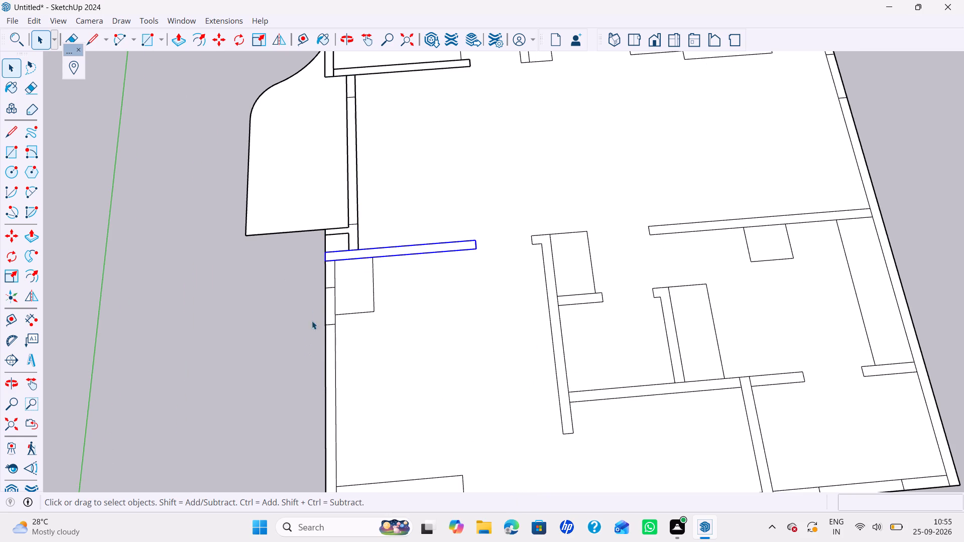
Group the three segments of the lower-left room's left outer wall, including the opening, into one group.
{"action": "double_click", "coordinate": [332, 280]}
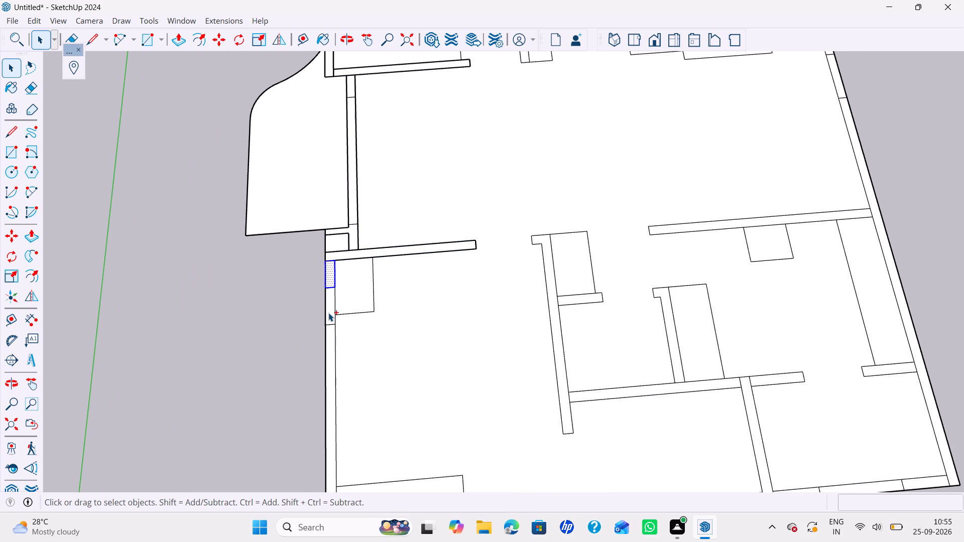
{"action": "double_click", "coordinate": [328, 313], "text": "ctrl"}
{"action": "left_click", "coordinate": [329, 343], "text": "ctrl"}
{"action": "scroll", "coordinate": [329, 343], "scroll_direction": "up", "scroll_amount": 1, "text": "ctrl"}
{"action": "left_click", "coordinate": [329, 344], "text": "ctrl"}
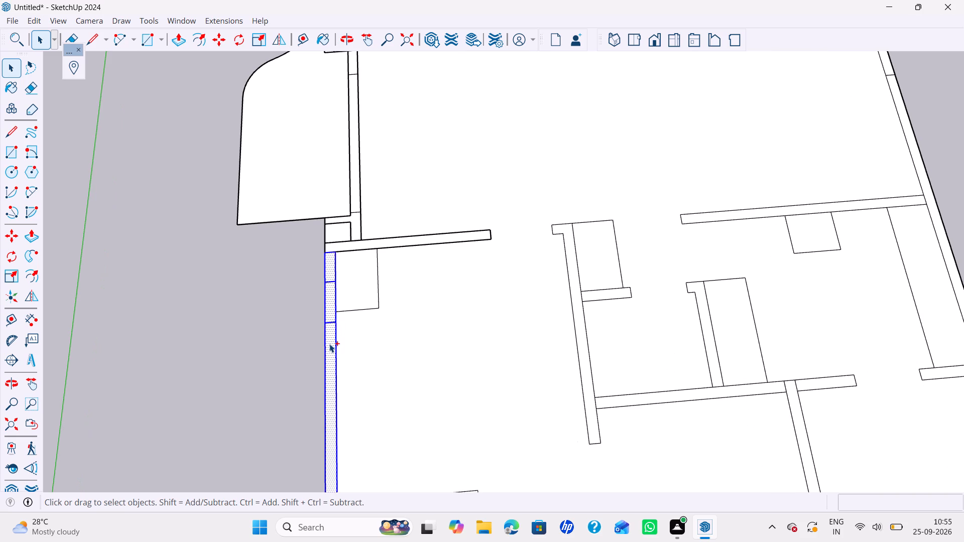
{"action": "right_click", "coordinate": [329, 344]}
{"action": "left_click", "coordinate": [393, 180]}
Group the three bottom outer wall segments of the lower-left room, from the corner to the small wall stub.
{"action": "scroll", "coordinate": [379, 251], "scroll_direction": "down", "scroll_amount": 7}
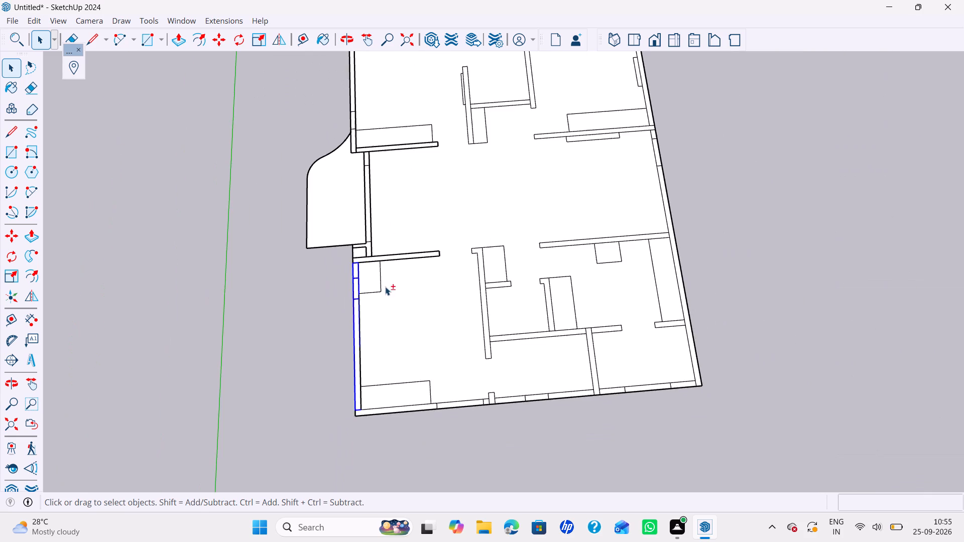
{"action": "middle_click_drag", "start_coordinate": [385, 287], "coordinate": [383, 215], "text": "shift"}
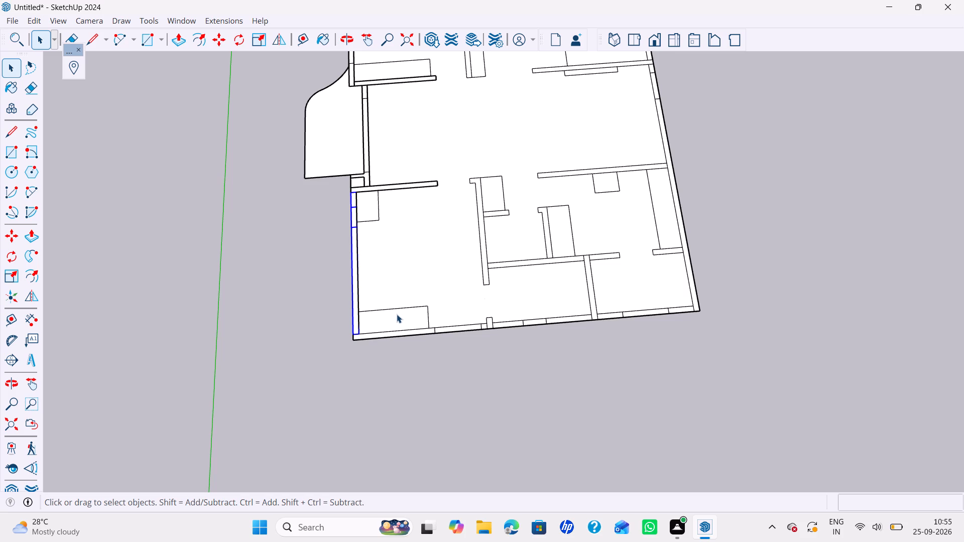
{"action": "scroll", "coordinate": [400, 312], "scroll_direction": "down", "scroll_amount": 5}
{"action": "middle_click_drag", "start_coordinate": [401, 319], "coordinate": [397, 348], "text": "shift"}
{"action": "middle_click_drag", "start_coordinate": [398, 334], "coordinate": [400, 323]}
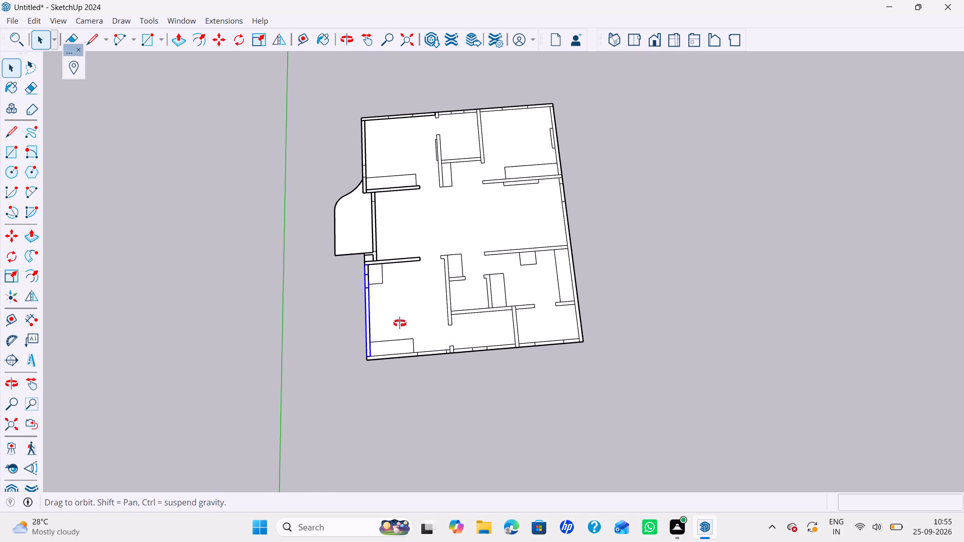
{"action": "middle_click_drag", "start_coordinate": [400, 323], "coordinate": [415, 281]}
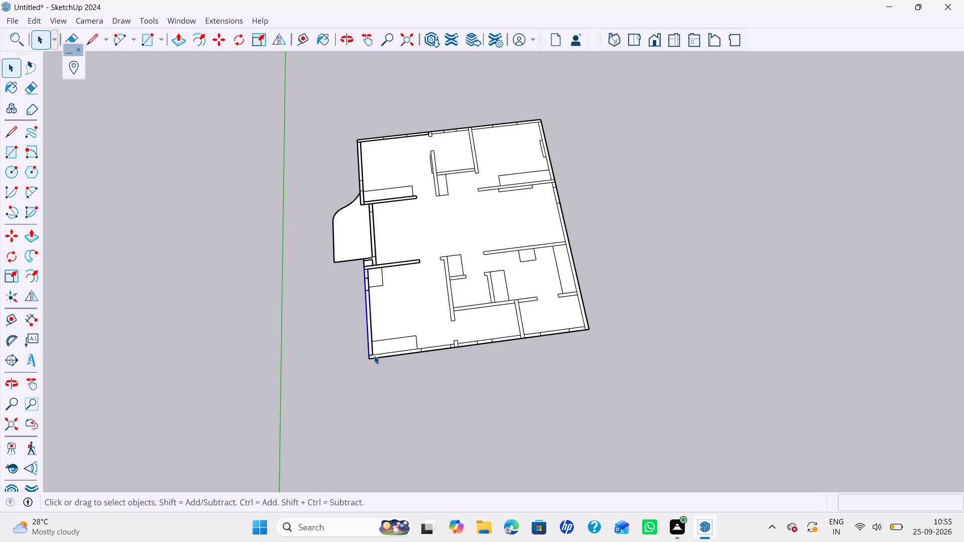
{"action": "scroll", "coordinate": [398, 362], "scroll_direction": "up", "scroll_amount": 5}
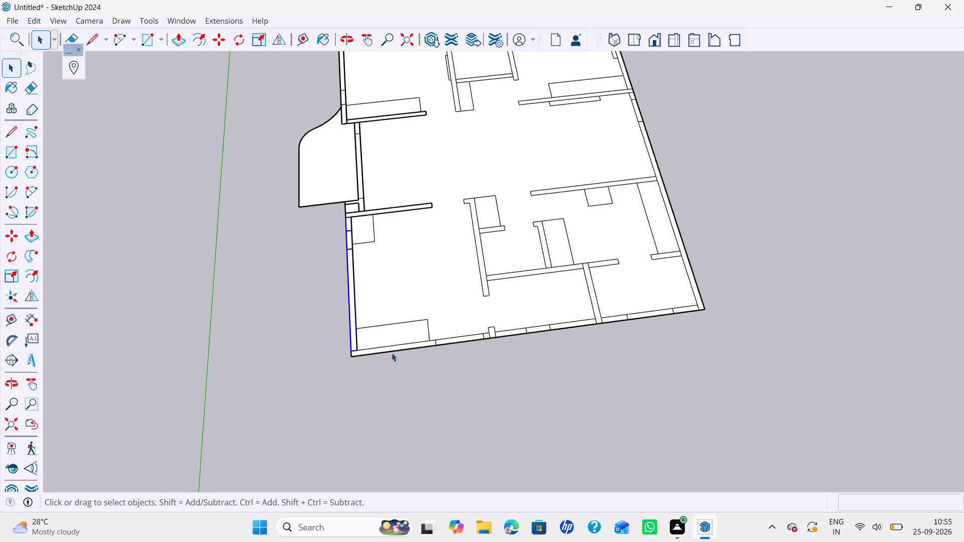
{"action": "scroll", "coordinate": [392, 350], "scroll_direction": "up", "scroll_amount": 5}
{"action": "double_click", "coordinate": [393, 347]}
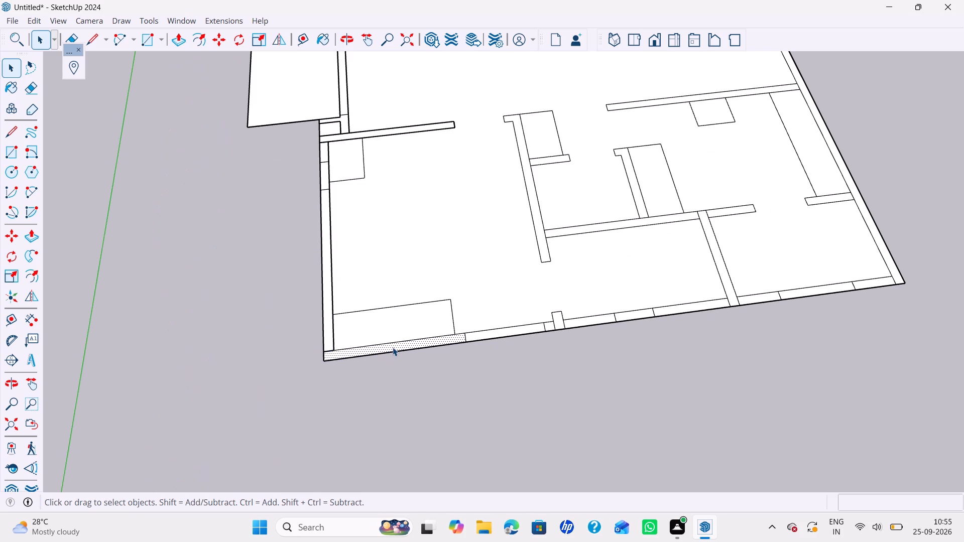
{"action": "double_click", "coordinate": [483, 336], "text": "ctrl"}
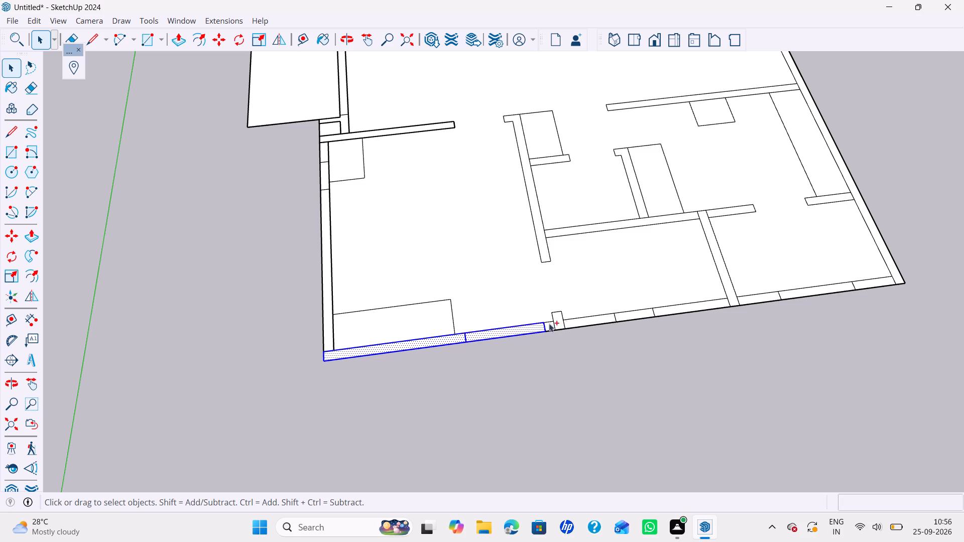
{"action": "scroll", "coordinate": [540, 323], "scroll_direction": "up", "scroll_amount": 4, "text": "ctrl"}
{"action": "double_click", "coordinate": [554, 329], "text": "ctrl"}
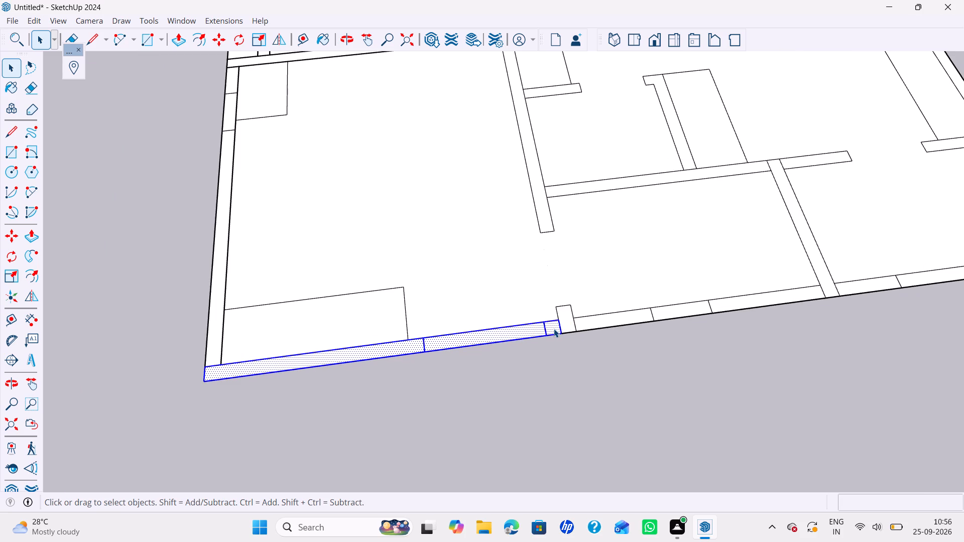
{"action": "right_click", "coordinate": [554, 329]}
{"action": "left_click", "coordinate": [609, 166]}
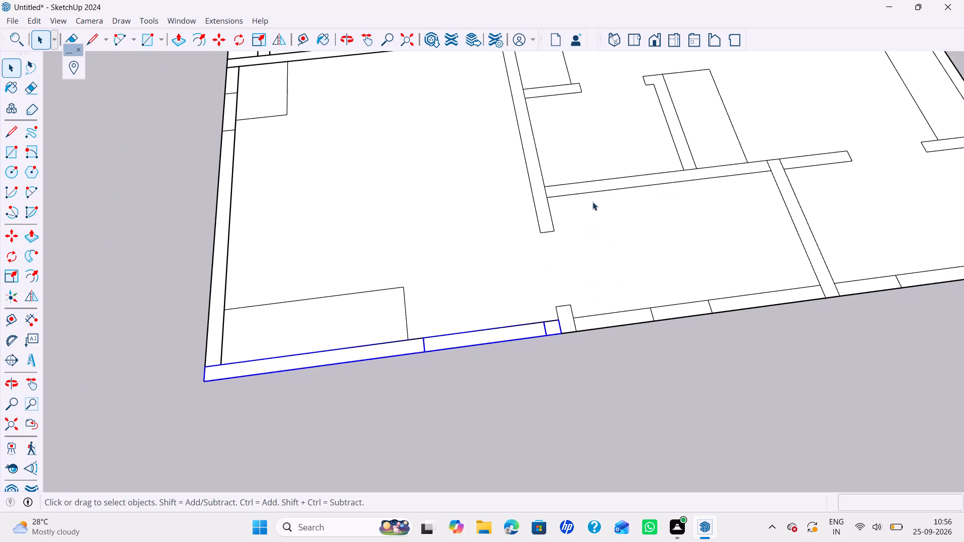
Group the lower-left room's long right-hand dividing wall together with the small stub on the bottom outer wall.
{"action": "scroll", "coordinate": [569, 257], "scroll_direction": "down", "scroll_amount": 5}
{"action": "middle_click_drag", "start_coordinate": [569, 257], "coordinate": [448, 276], "text": "shift"}
{"action": "scroll", "coordinate": [438, 326], "scroll_direction": "up", "scroll_amount": 4}
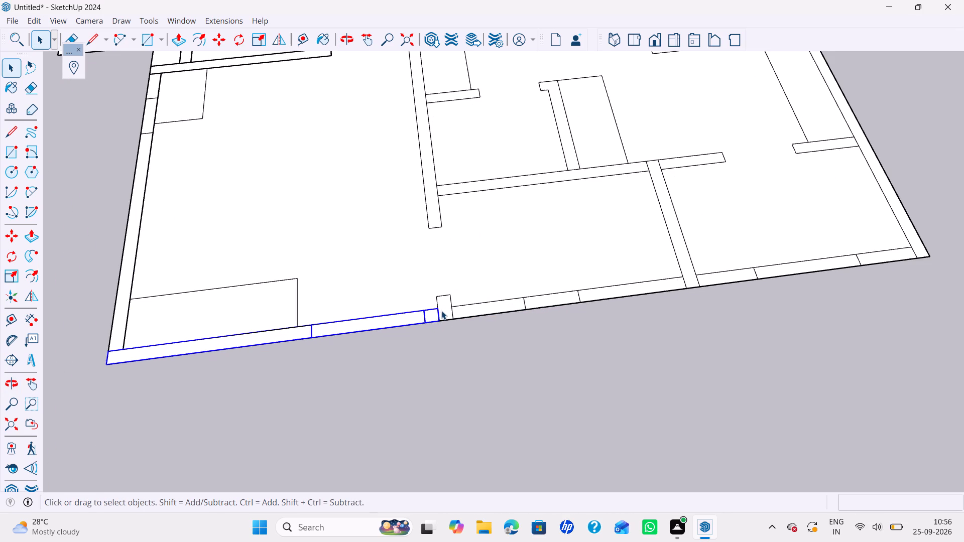
{"action": "double_click", "coordinate": [443, 308], "text": "ctrl"}
{"action": "scroll", "coordinate": [456, 238], "scroll_direction": "down", "scroll_amount": 4}
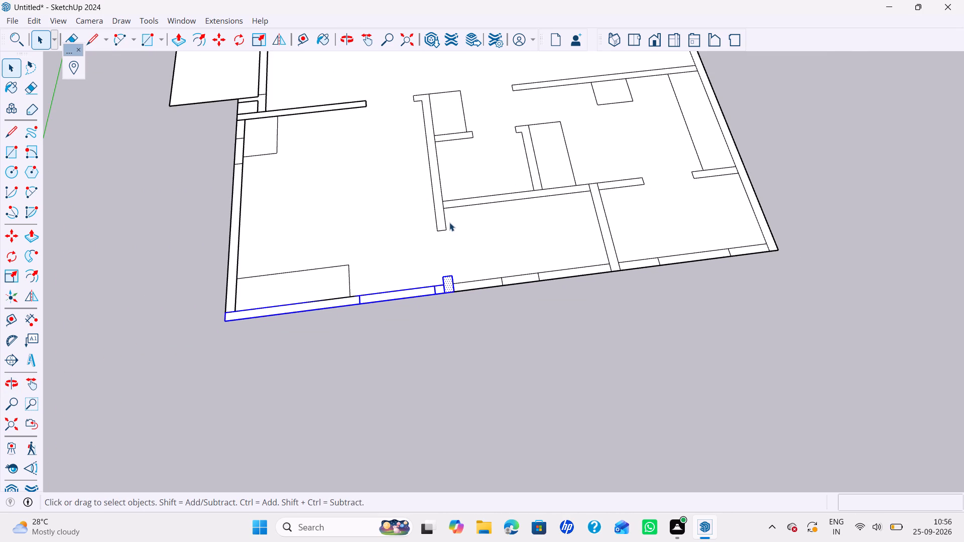
{"action": "scroll", "coordinate": [444, 218], "scroll_direction": "up", "scroll_amount": 3}
{"action": "double_click", "coordinate": [443, 218]}
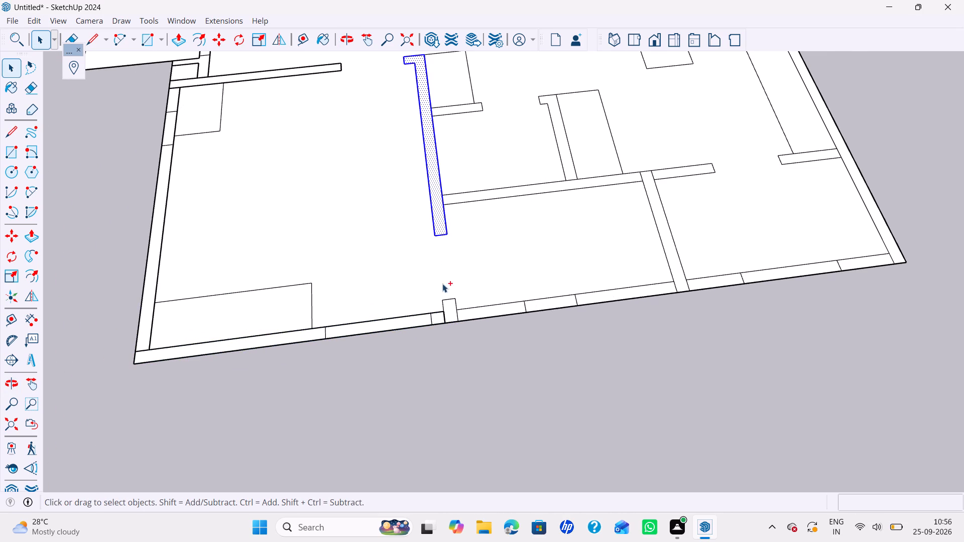
{"action": "double_click", "coordinate": [450, 313], "text": "ctrl"}
{"action": "right_click", "coordinate": [450, 313], "text": "ctrl"}
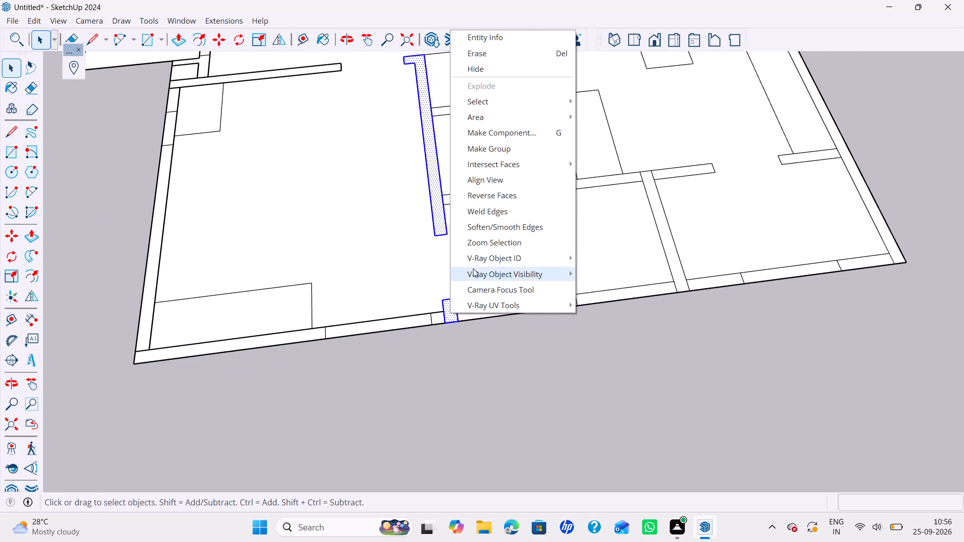
{"action": "left_click", "coordinate": [531, 147]}
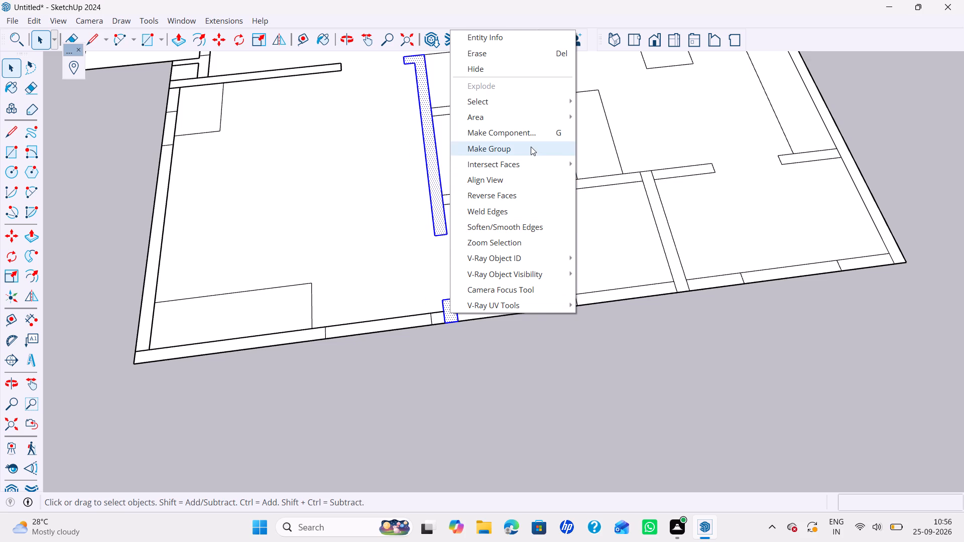
Group the three bottom outer wall segments between the small stub and the next vertical partition.
{"action": "double_click", "coordinate": [496, 310]}
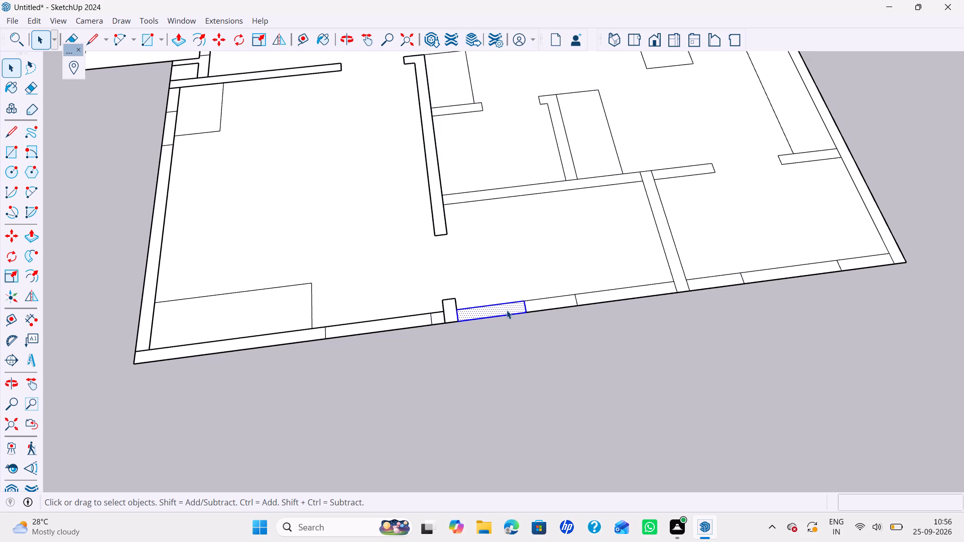
{"action": "double_click", "coordinate": [532, 306], "text": "ctrl"}
{"action": "double_click", "coordinate": [635, 291], "text": "ctrl"}
{"action": "right_click", "coordinate": [635, 291]}
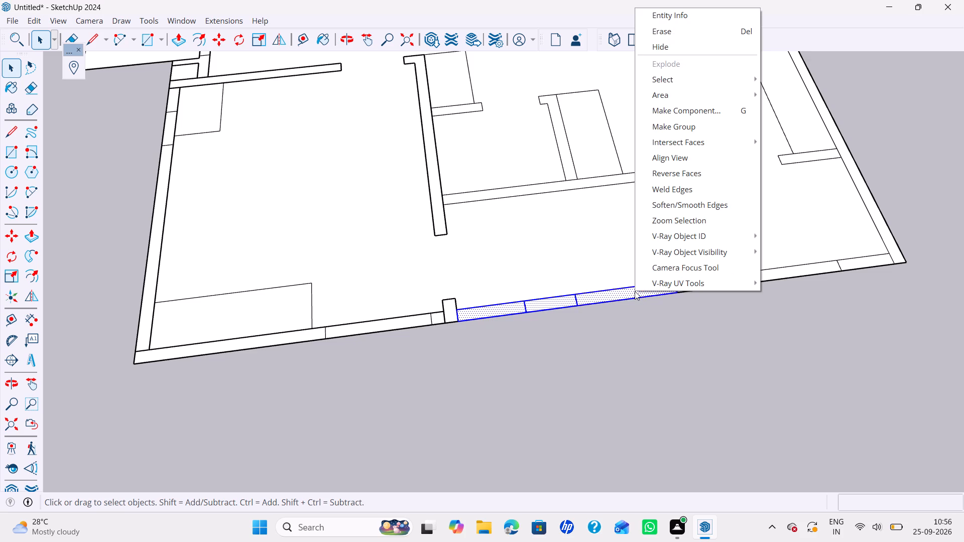
{"action": "left_click", "coordinate": [679, 126]}
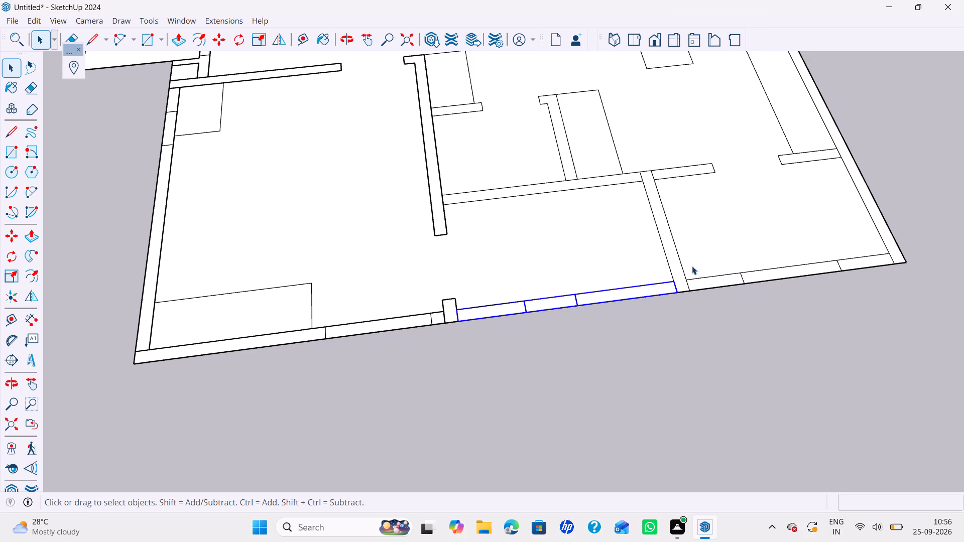
Make a group of the vertical partition wall that meets the bottom outer wall beside the lower-right room.
{"action": "triple_click", "coordinate": [665, 241]}
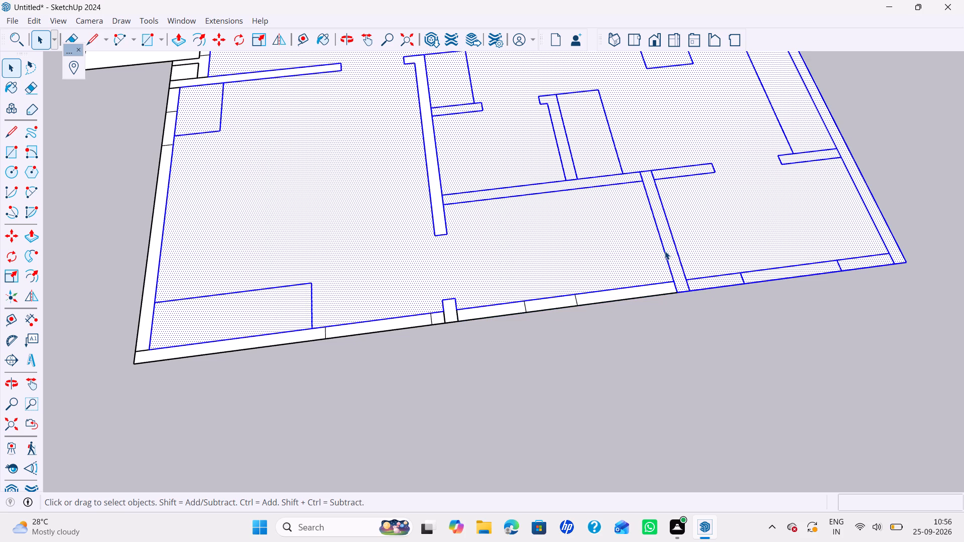
{"action": "left_click", "coordinate": [670, 247]}
{"action": "left_click", "coordinate": [670, 247]}
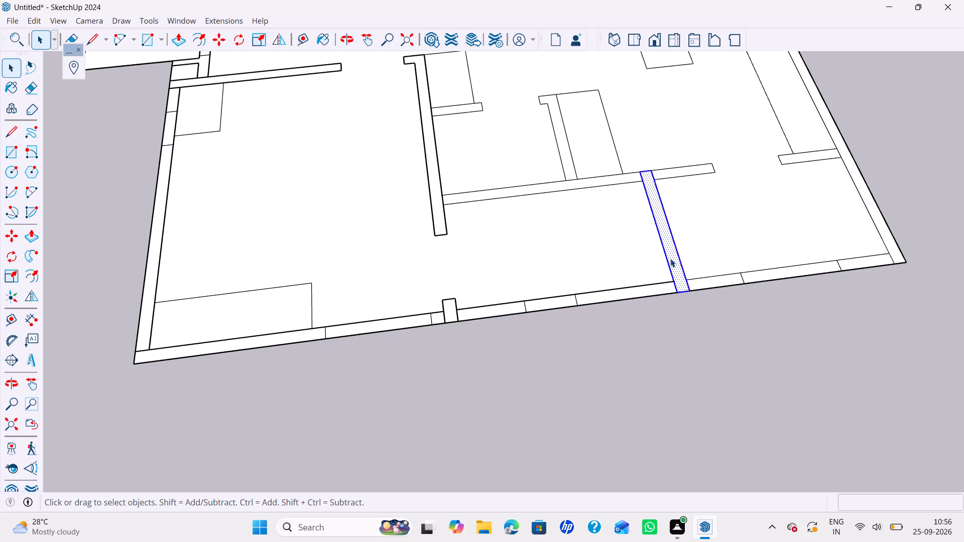
{"action": "right_click", "coordinate": [670, 258]}
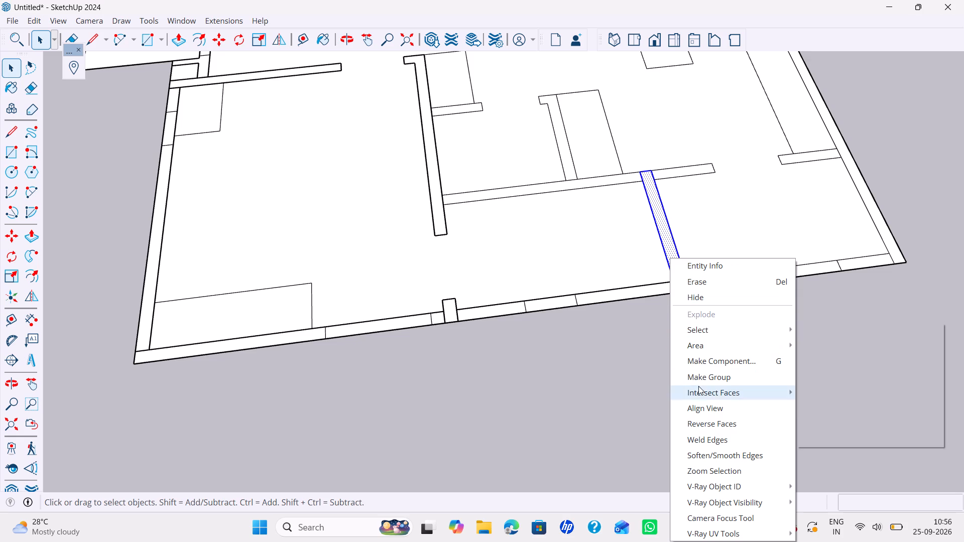
{"action": "left_click", "coordinate": [698, 380]}
Make a group of the horizontal wall strip between the long dividing wall and the lower-right vertical partition.
{"action": "scroll", "coordinate": [618, 349], "scroll_direction": "down", "scroll_amount": 4}
{"action": "middle_click_drag", "start_coordinate": [587, 336], "coordinate": [565, 362], "text": "shift"}
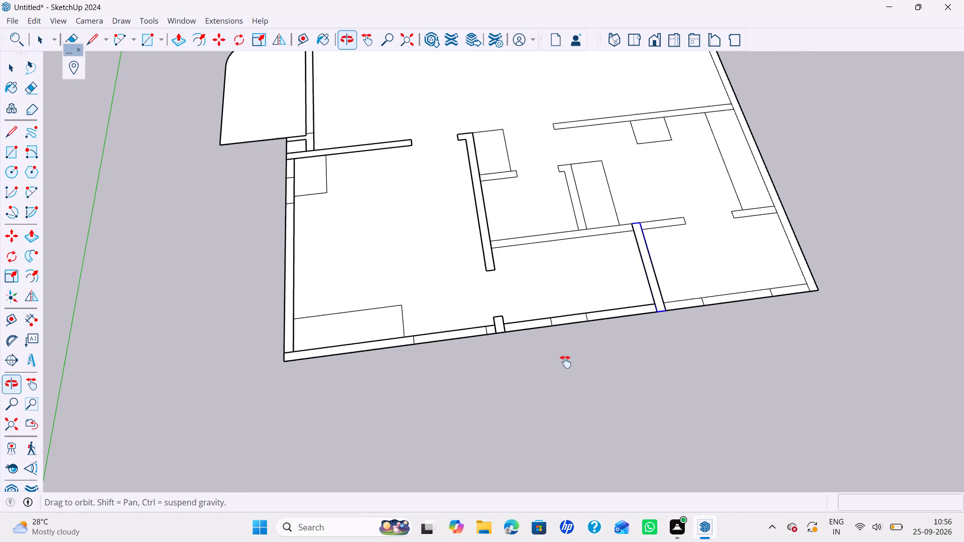
{"action": "middle_click_drag", "start_coordinate": [565, 362], "coordinate": [548, 371], "text": "shift"}
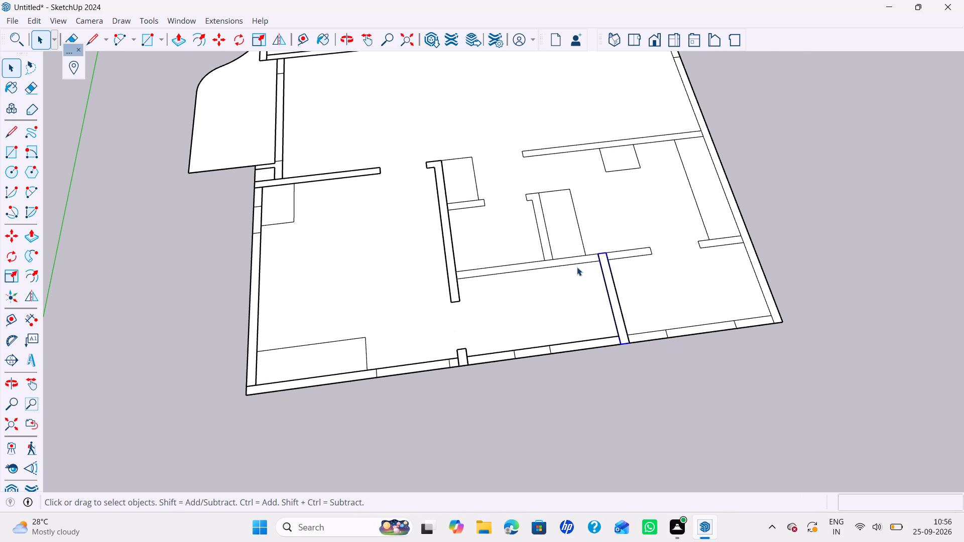
{"action": "double_click", "coordinate": [586, 259]}
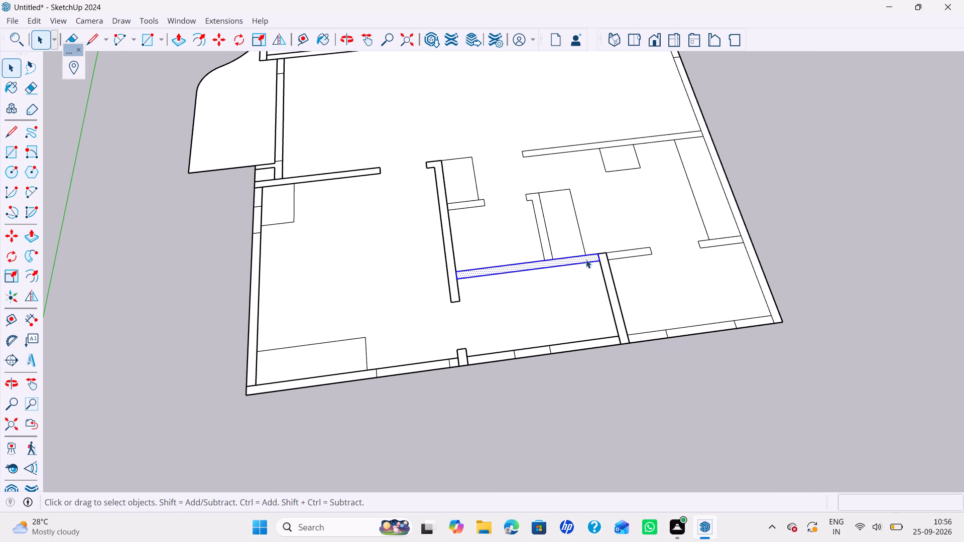
{"action": "right_click", "coordinate": [551, 265]}
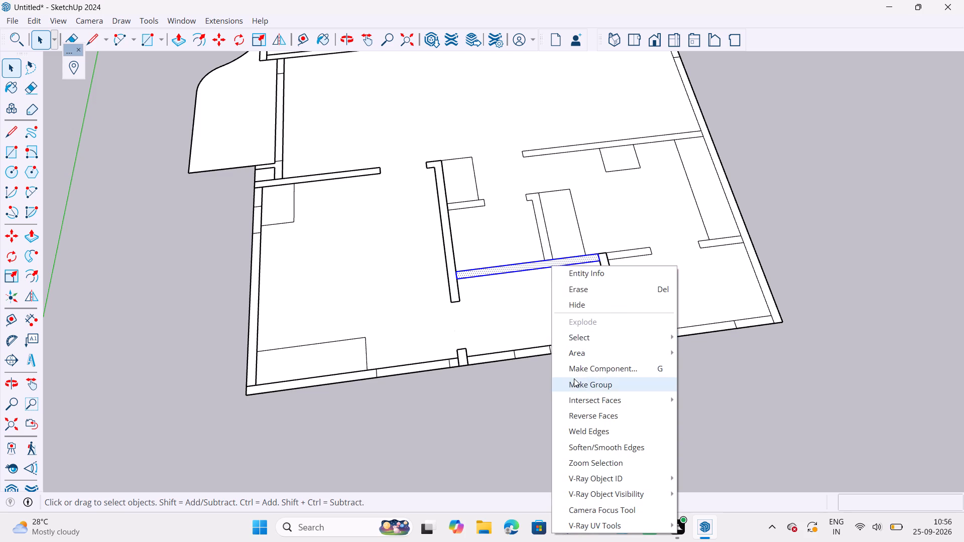
{"action": "left_click", "coordinate": [574, 378]}
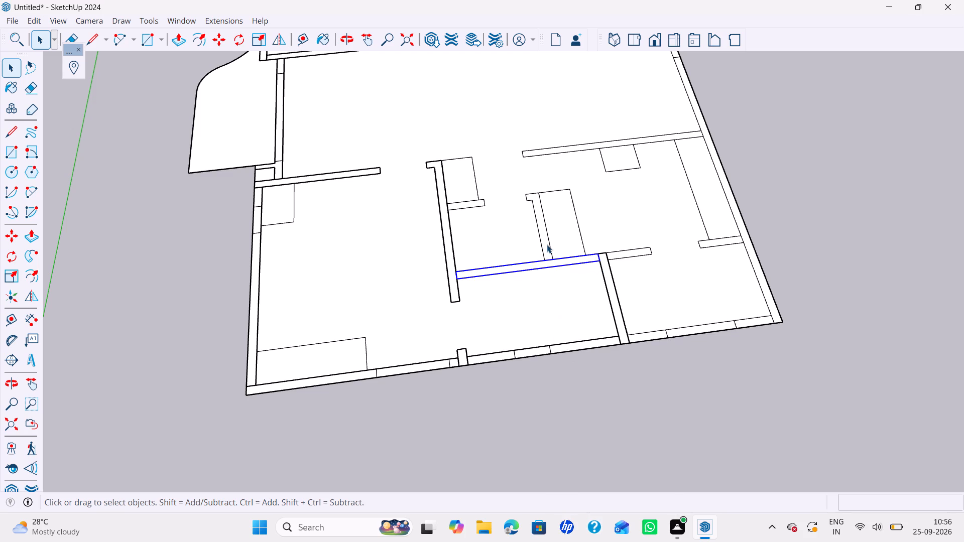
Make a group of the short vertical wall with the hooked upper end that rises from the horizontal strip.
{"action": "double_click", "coordinate": [547, 245]}
{"action": "right_click", "coordinate": [547, 245]}
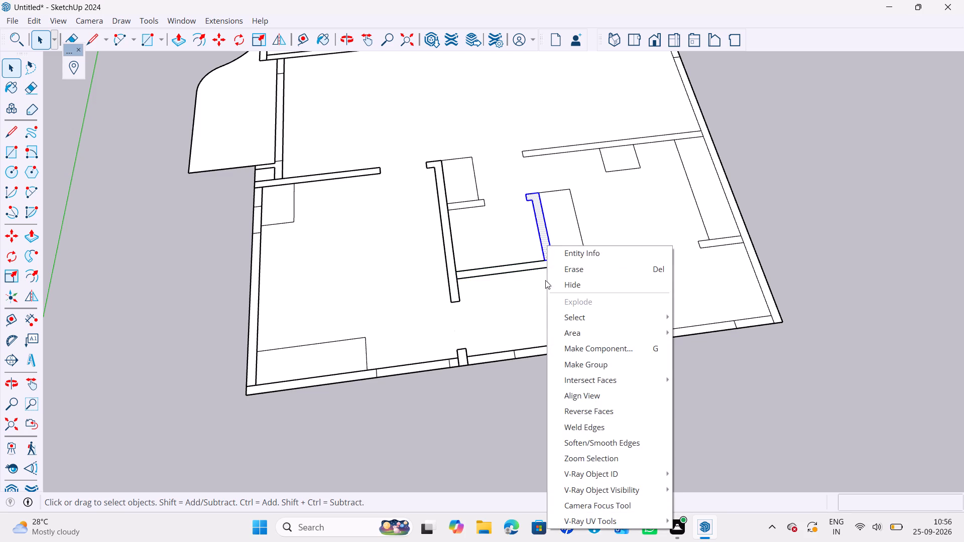
{"action": "left_click", "coordinate": [589, 370]}
Make a group of the short horizontal wall stub projecting from the long dividing wall below the small furniture outline.
{"action": "scroll", "coordinate": [433, 193], "scroll_direction": "up", "scroll_amount": 2}
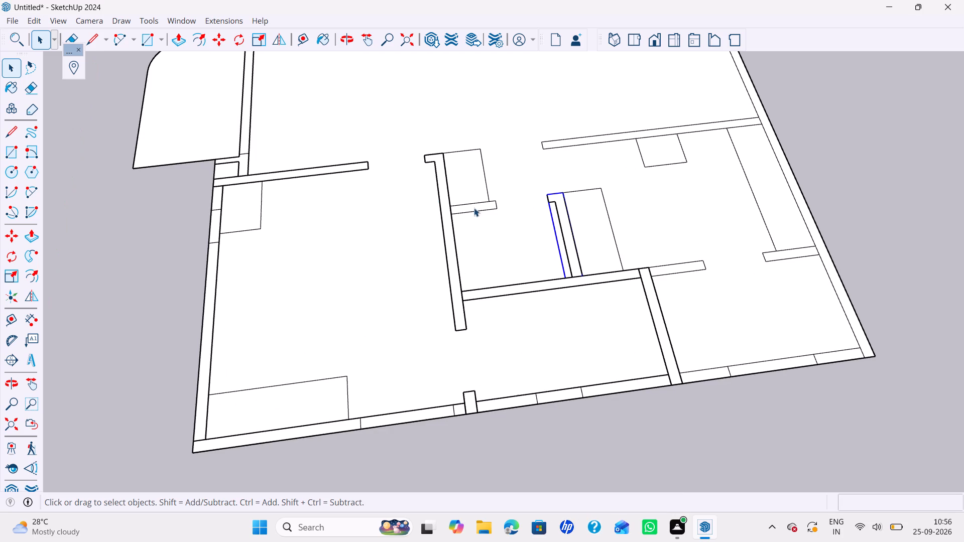
{"action": "double_click", "coordinate": [478, 207]}
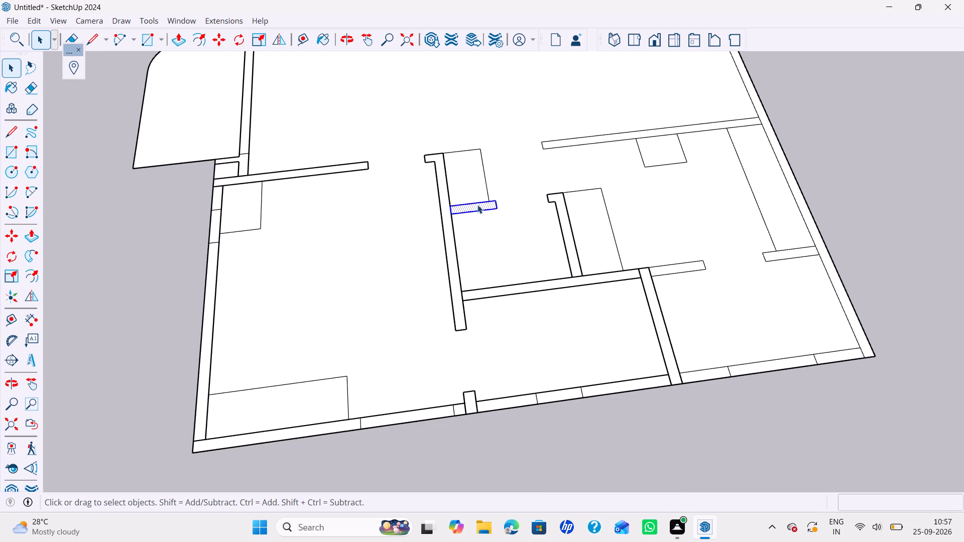
{"action": "right_click", "coordinate": [471, 210]}
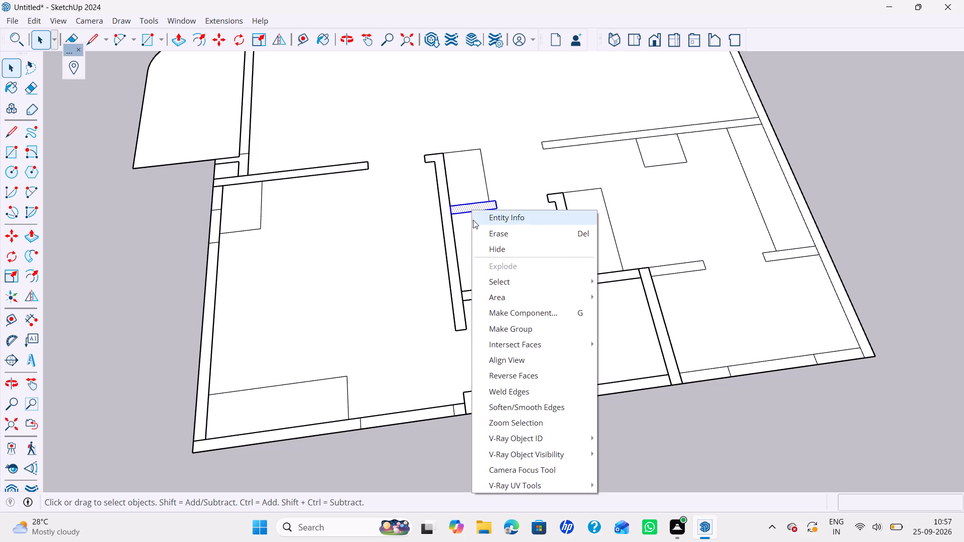
{"action": "left_click", "coordinate": [499, 329]}
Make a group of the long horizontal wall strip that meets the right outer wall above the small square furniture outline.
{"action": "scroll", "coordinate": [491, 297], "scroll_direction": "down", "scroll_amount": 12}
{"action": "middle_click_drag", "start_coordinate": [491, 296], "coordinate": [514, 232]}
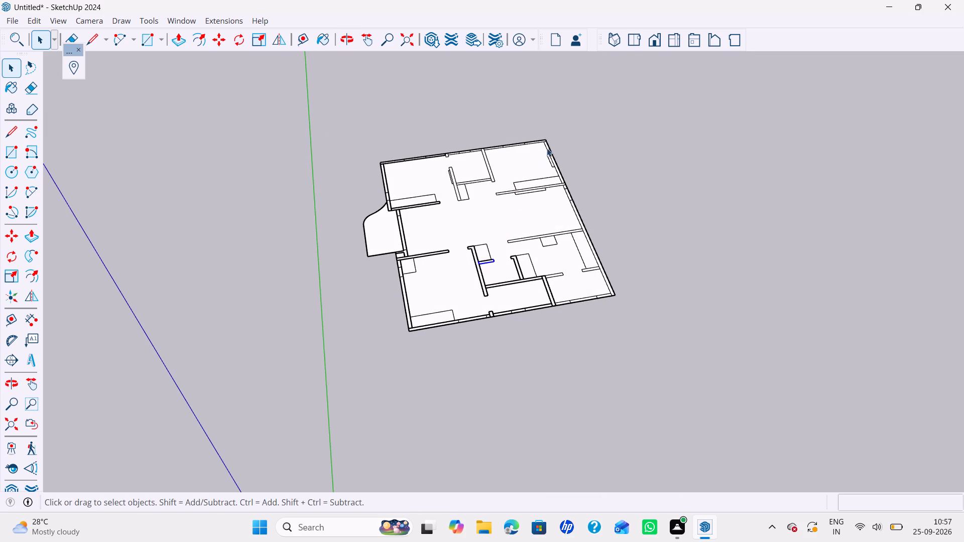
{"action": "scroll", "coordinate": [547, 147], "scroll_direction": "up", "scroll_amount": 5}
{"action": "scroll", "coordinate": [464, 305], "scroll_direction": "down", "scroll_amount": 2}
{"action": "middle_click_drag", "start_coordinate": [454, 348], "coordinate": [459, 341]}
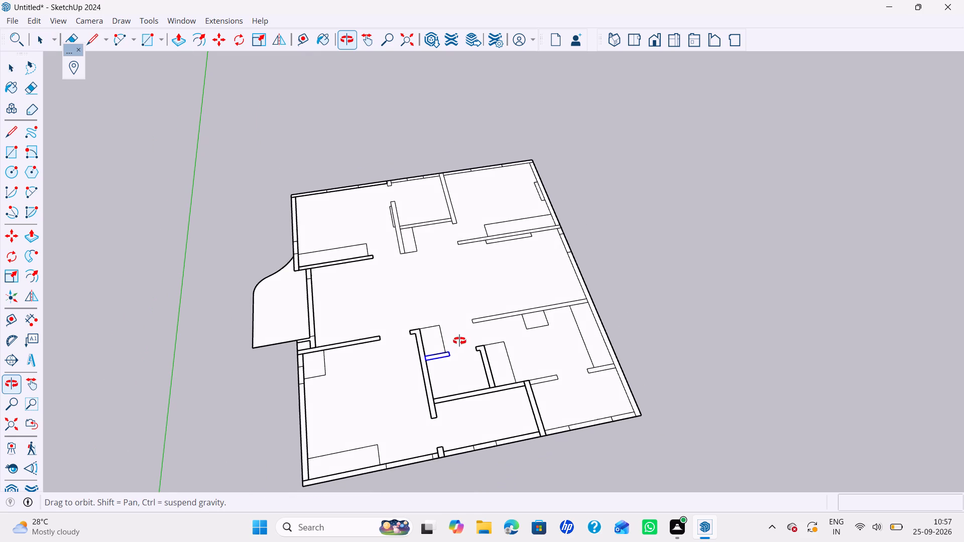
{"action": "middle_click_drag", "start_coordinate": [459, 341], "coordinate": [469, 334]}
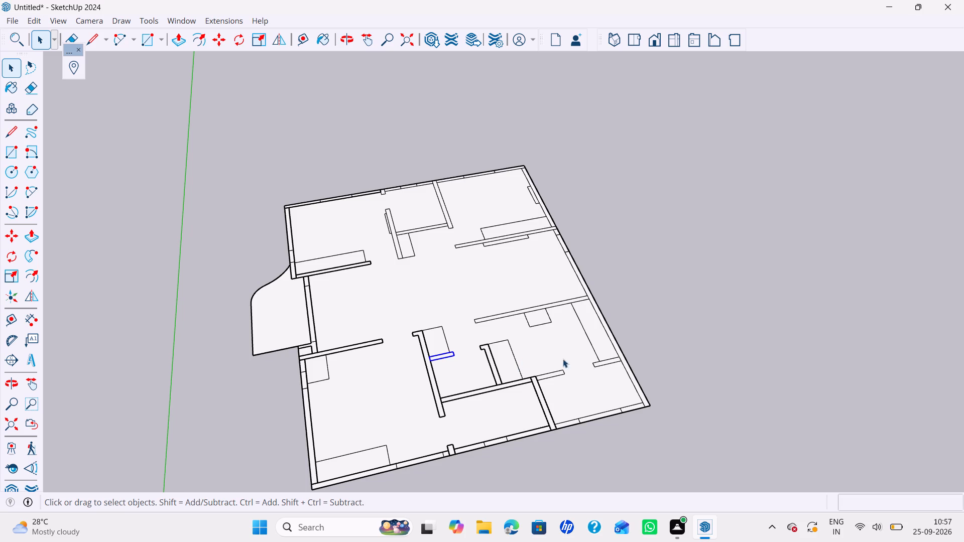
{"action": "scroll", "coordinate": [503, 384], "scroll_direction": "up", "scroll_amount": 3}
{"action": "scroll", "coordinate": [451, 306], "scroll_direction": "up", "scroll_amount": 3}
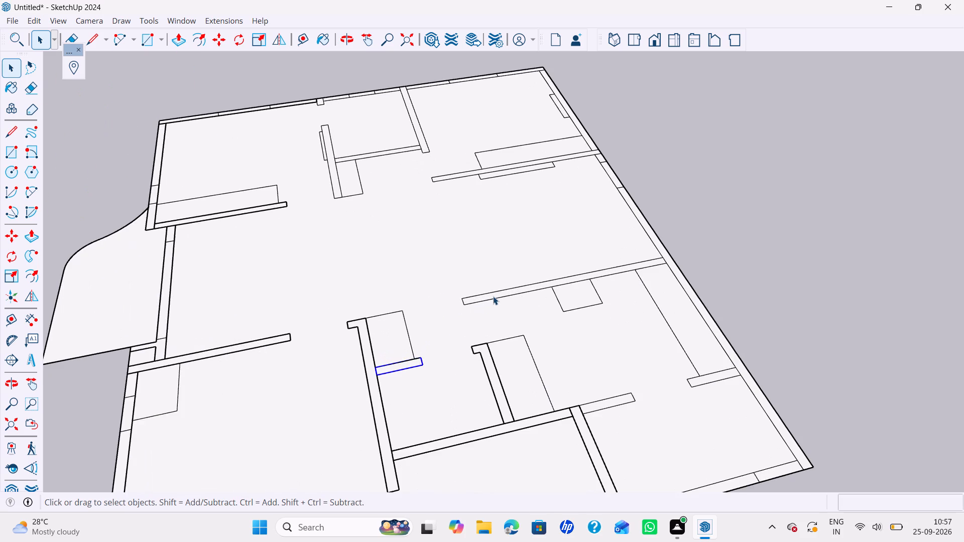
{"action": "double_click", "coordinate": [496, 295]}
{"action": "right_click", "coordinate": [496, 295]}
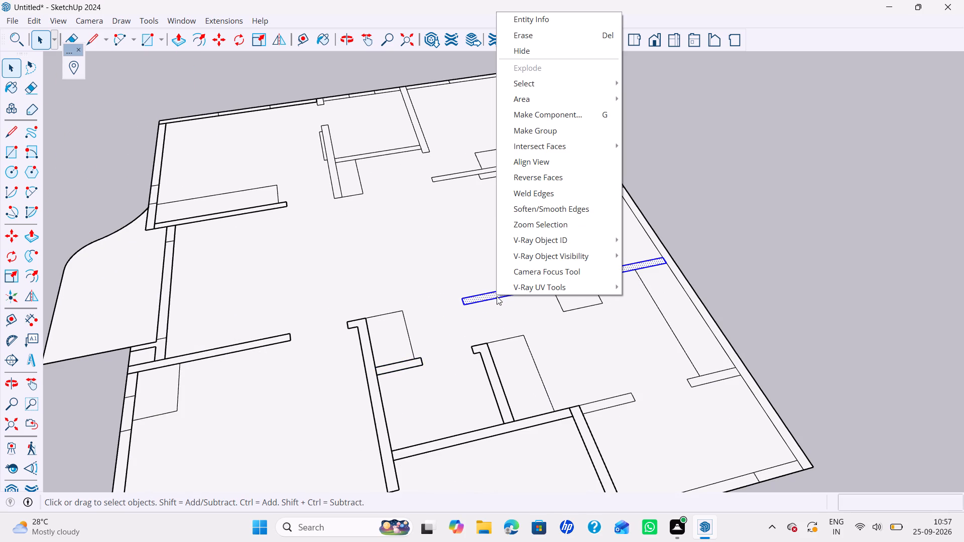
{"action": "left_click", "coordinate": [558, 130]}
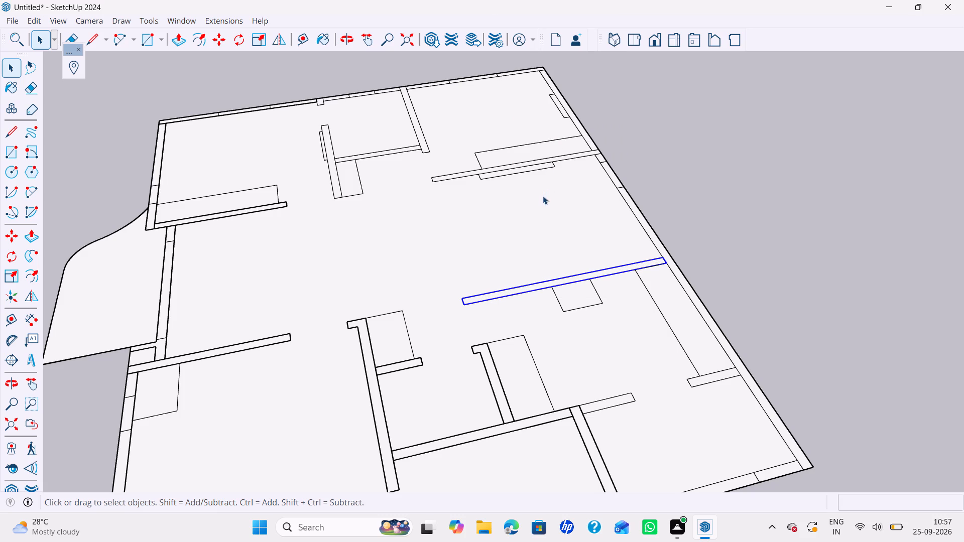
Make one group of the three bottom outer wall segments between the lower-right vertical partition and the right outer wall.
{"action": "scroll", "coordinate": [541, 204], "scroll_direction": "down", "scroll_amount": 3}
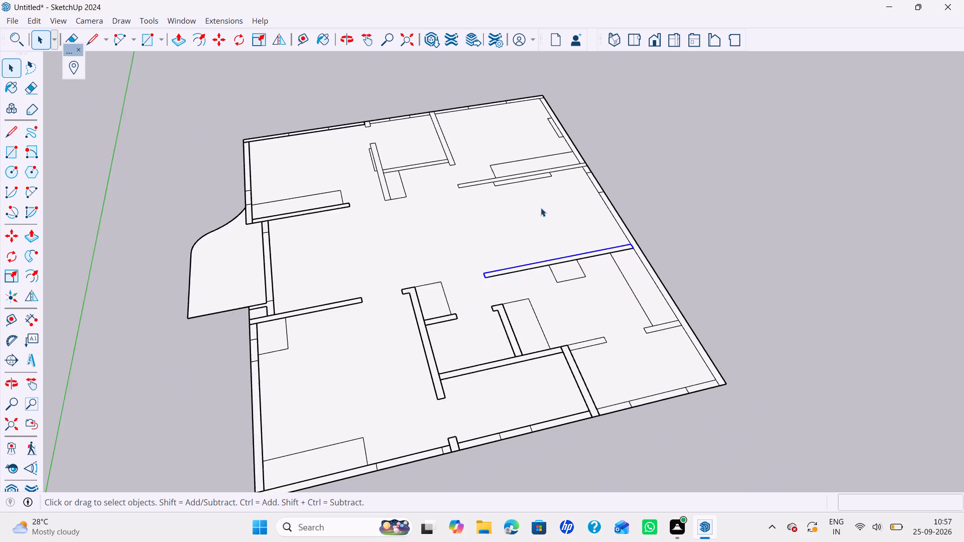
{"action": "scroll", "coordinate": [541, 208], "scroll_direction": "down", "scroll_amount": 2}
{"action": "scroll", "coordinate": [581, 265], "scroll_direction": "up", "scroll_amount": 5}
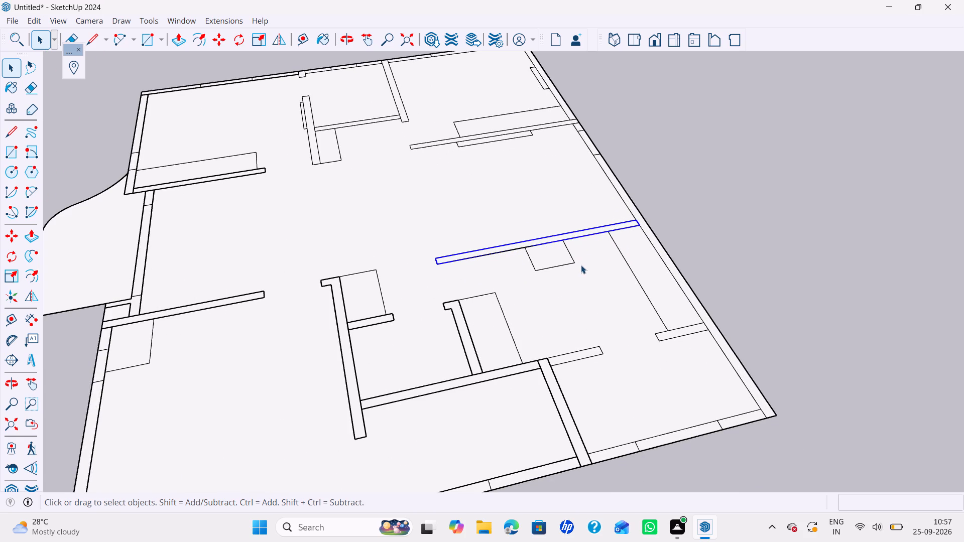
{"action": "middle_click_drag", "start_coordinate": [724, 273], "coordinate": [676, 237]}
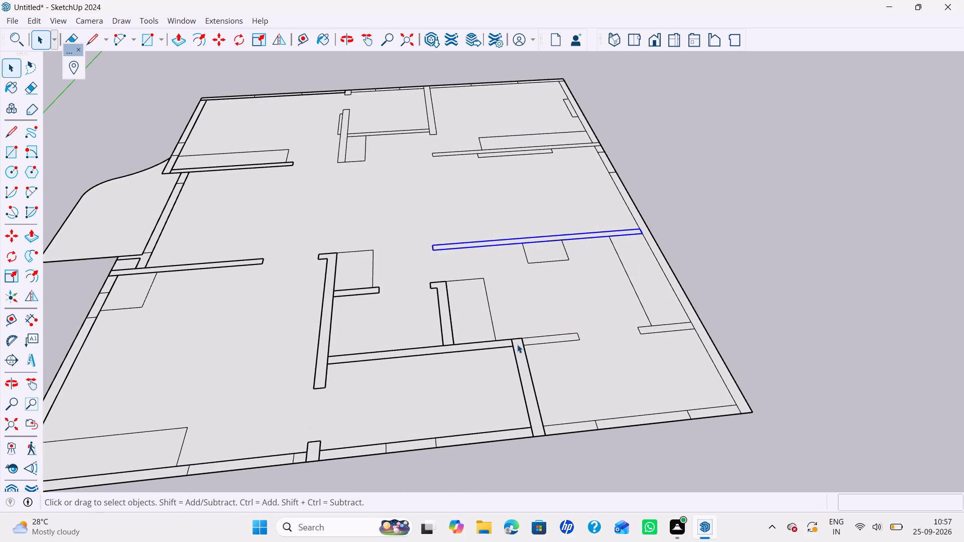
{"action": "scroll", "coordinate": [558, 339], "scroll_direction": "up", "scroll_amount": 1}
{"action": "scroll", "coordinate": [539, 342], "scroll_direction": "down", "scroll_amount": 3}
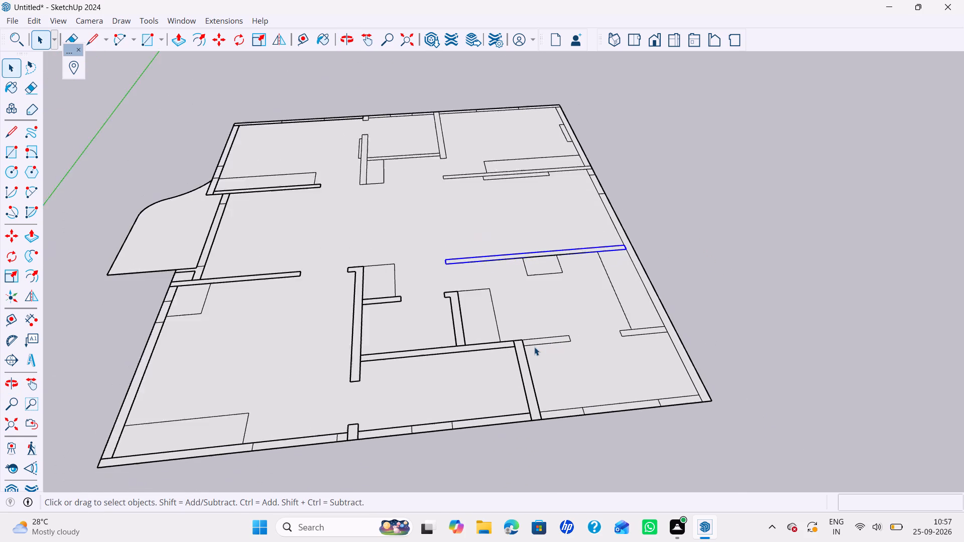
{"action": "scroll", "coordinate": [534, 347], "scroll_direction": "down", "scroll_amount": 1}
{"action": "middle_click_drag", "start_coordinate": [534, 347], "coordinate": [533, 202]}
{"action": "middle_click_drag", "start_coordinate": [534, 219], "coordinate": [530, 332]}
{"action": "scroll", "coordinate": [549, 358], "scroll_direction": "up", "scroll_amount": 2}
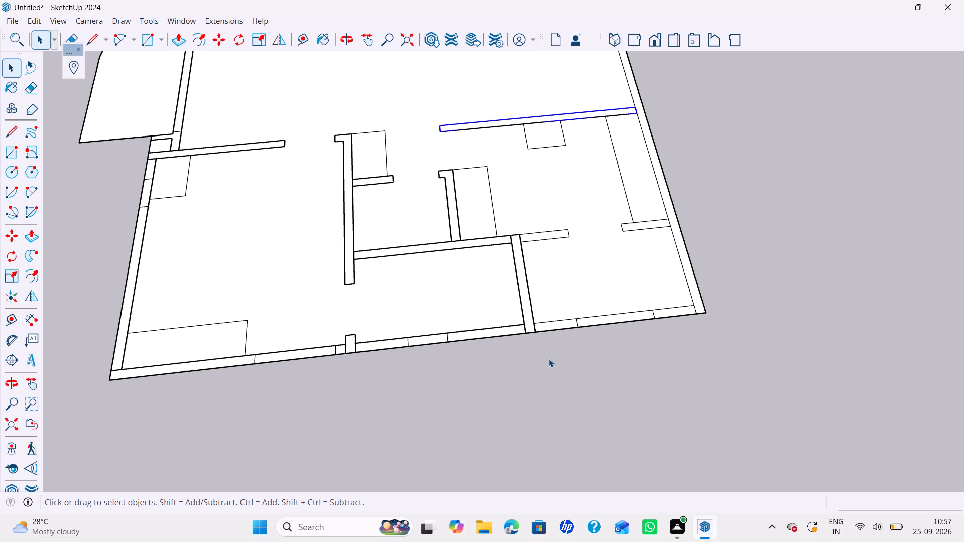
{"action": "double_click", "coordinate": [551, 322]}
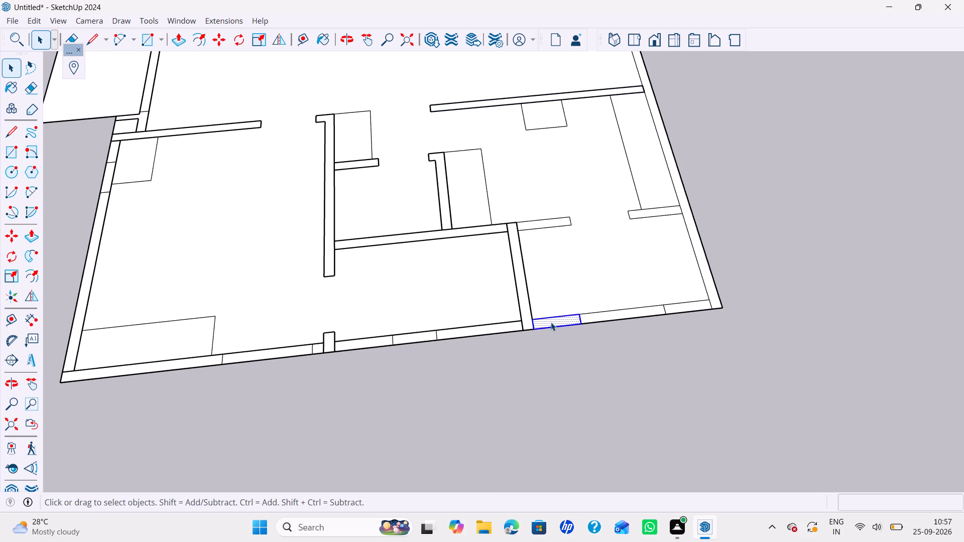
{"action": "double_click", "coordinate": [627, 317], "text": "ctrl"}
{"action": "double_click", "coordinate": [691, 308], "text": "ctrl"}
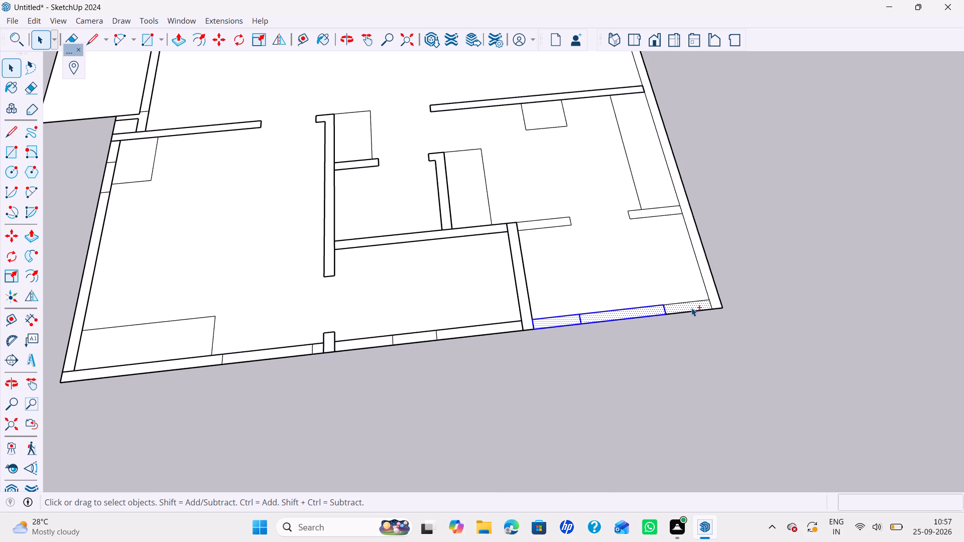
{"action": "right_click", "coordinate": [691, 308]}
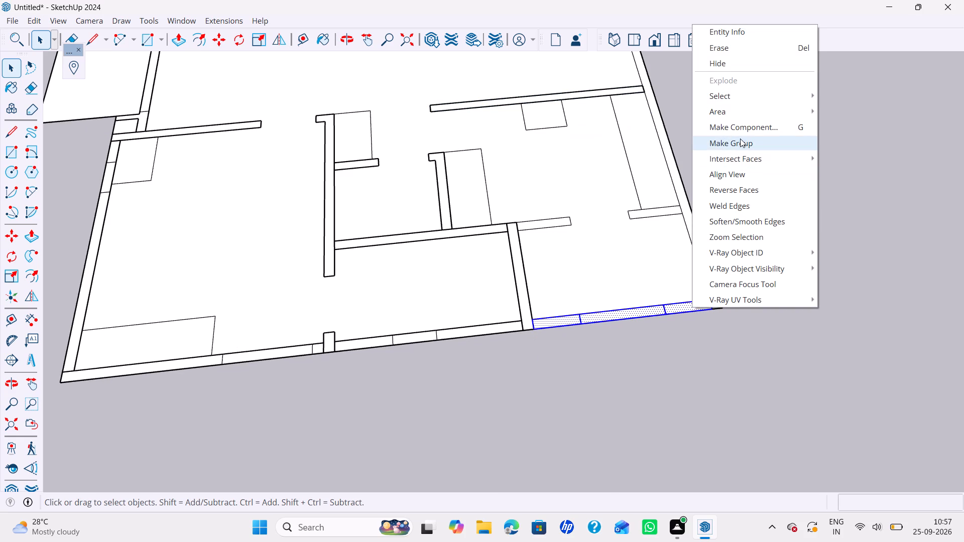
{"action": "left_click", "coordinate": [740, 138]}
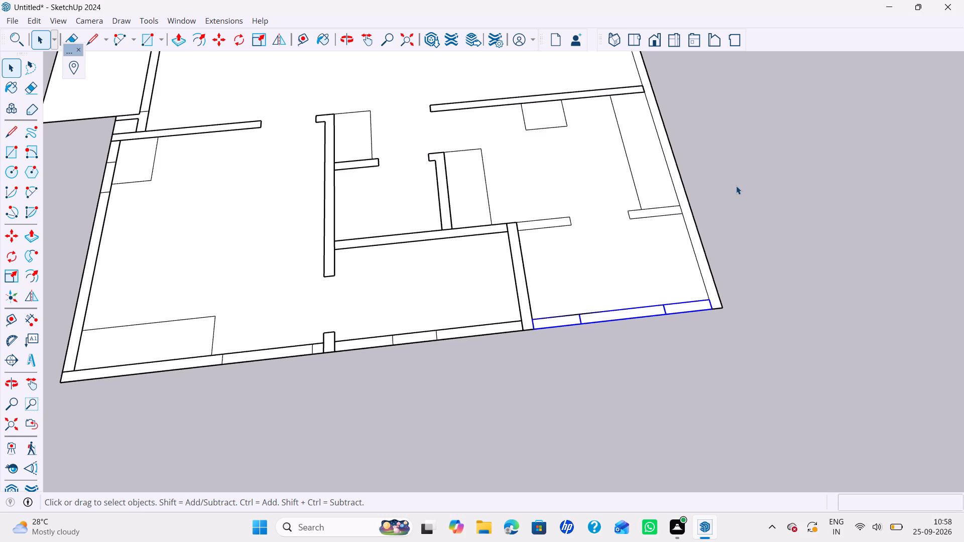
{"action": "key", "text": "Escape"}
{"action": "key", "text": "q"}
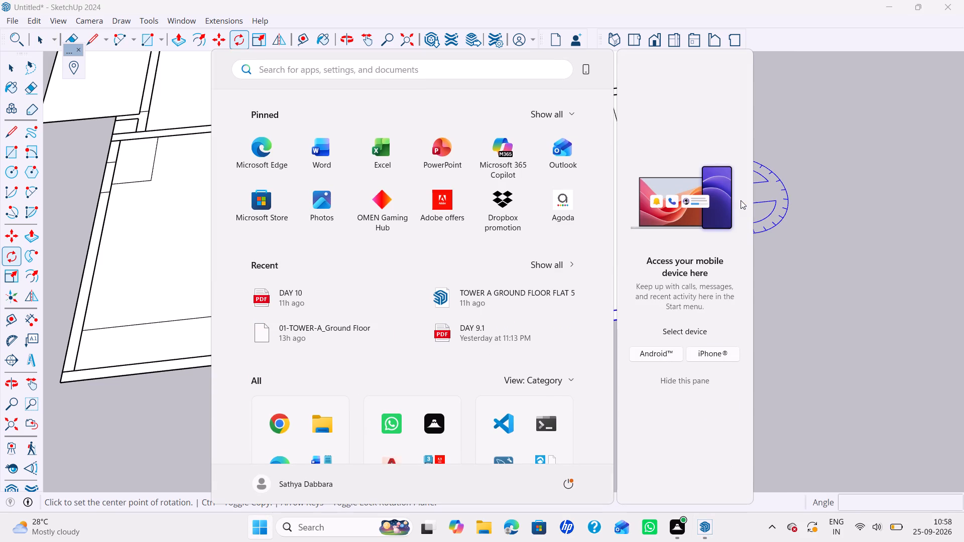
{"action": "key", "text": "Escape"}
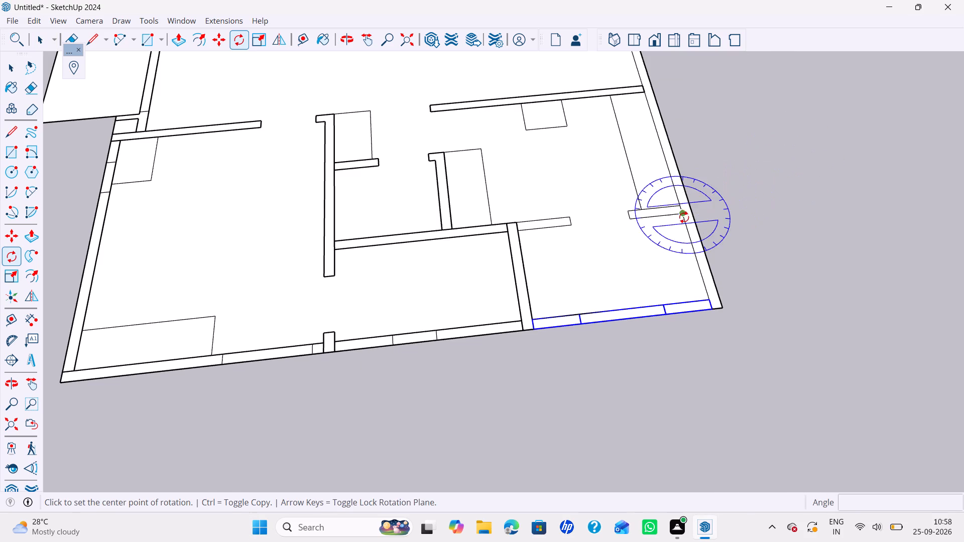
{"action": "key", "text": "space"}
Extend the short horizontal wall stub through the right outer wall with two lines, erasing the inner wall edge between them.
{"action": "scroll", "coordinate": [683, 218], "scroll_direction": "down", "scroll_amount": 4}
{"action": "middle_click_drag", "start_coordinate": [681, 224], "coordinate": [571, 227], "text": "shift"}
{"action": "scroll", "coordinate": [576, 230], "scroll_direction": "up", "scroll_amount": 5}
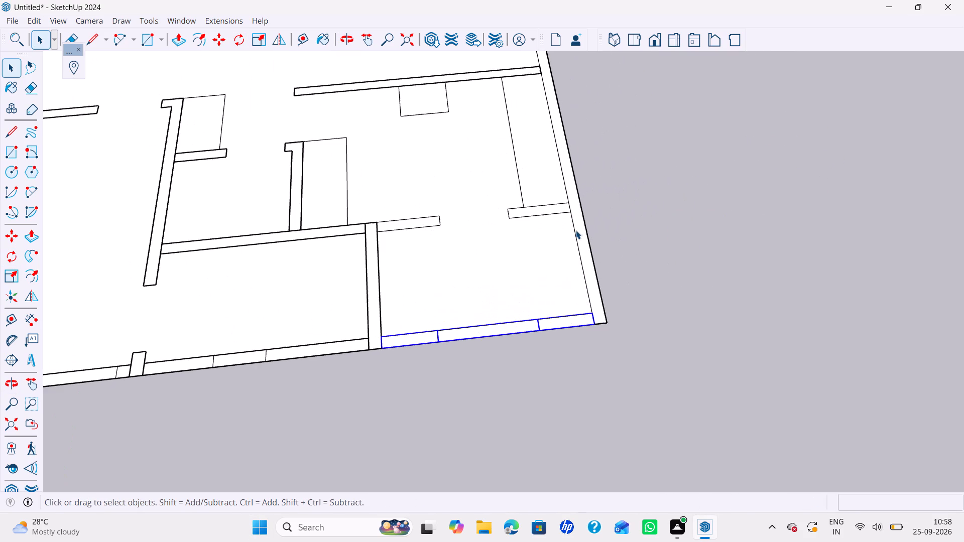
{"action": "scroll", "coordinate": [576, 230], "scroll_direction": "down", "scroll_amount": 5}
{"action": "middle_click_drag", "start_coordinate": [575, 231], "coordinate": [562, 274]}
{"action": "scroll", "coordinate": [562, 274], "scroll_direction": "down", "scroll_amount": 1, "text": "shift"}
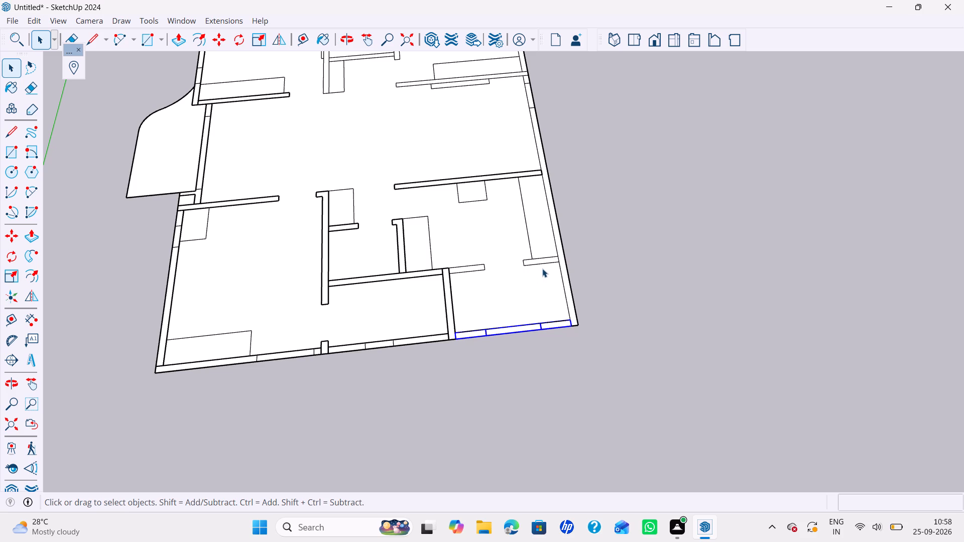
{"action": "key", "text": "l"}
{"action": "scroll", "coordinate": [552, 251], "scroll_direction": "up", "scroll_amount": 3}
{"action": "left_click", "coordinate": [561, 259]}
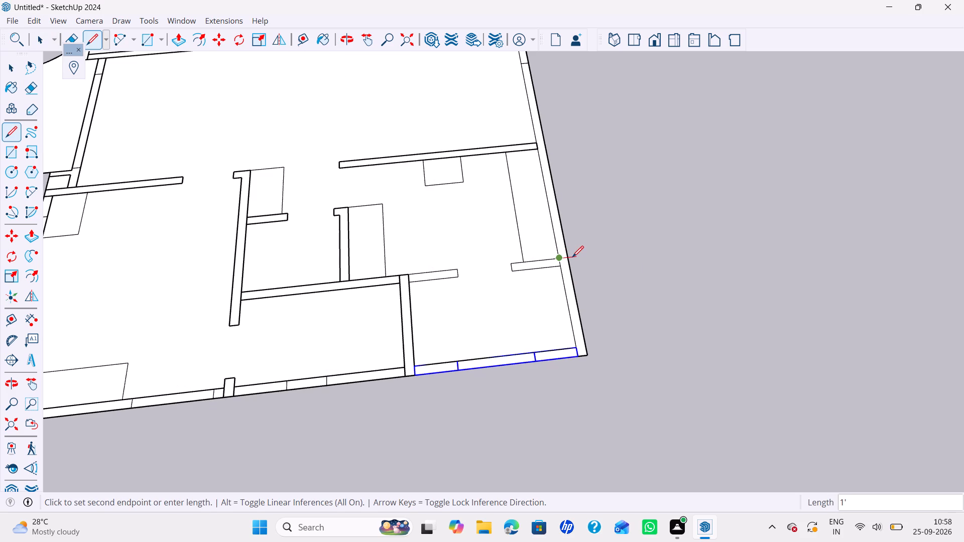
{"action": "left_click", "coordinate": [570, 257]}
{"action": "left_click", "coordinate": [561, 266]}
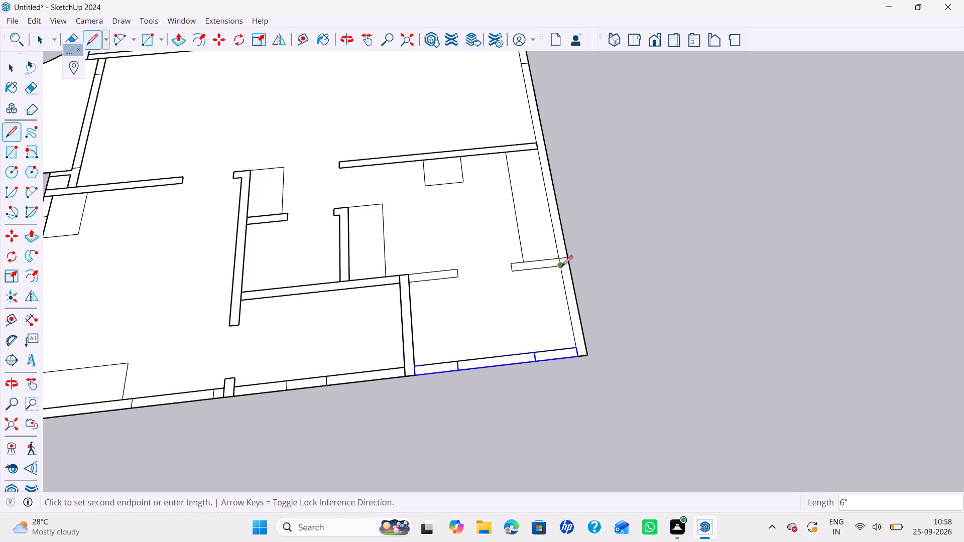
{"action": "left_click", "coordinate": [570, 265]}
{"action": "key", "text": "e"}
{"action": "scroll", "coordinate": [556, 253], "scroll_direction": "up", "scroll_amount": 3}
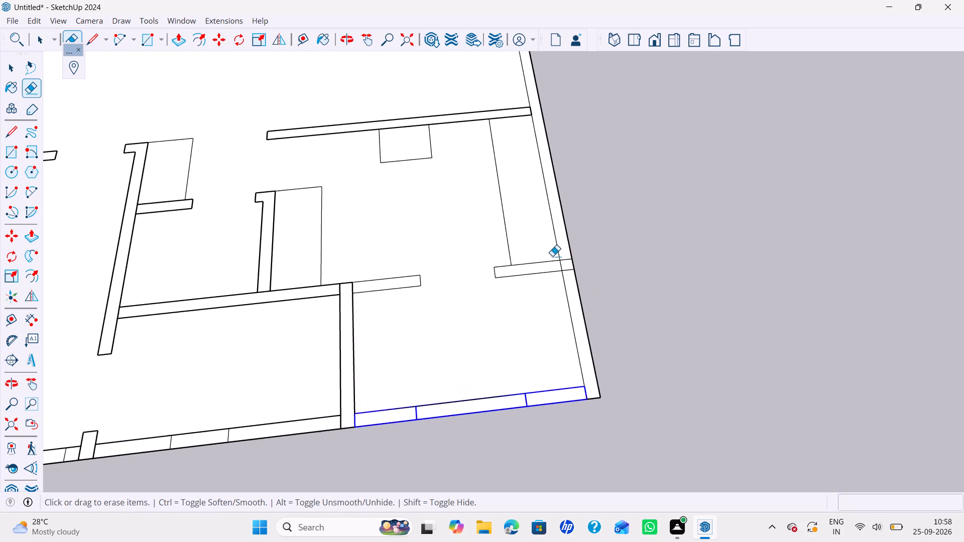
{"action": "scroll", "coordinate": [558, 265], "scroll_direction": "up", "scroll_amount": 2}
{"action": "left_click", "coordinate": [560, 264]}
{"action": "key", "text": "space"}
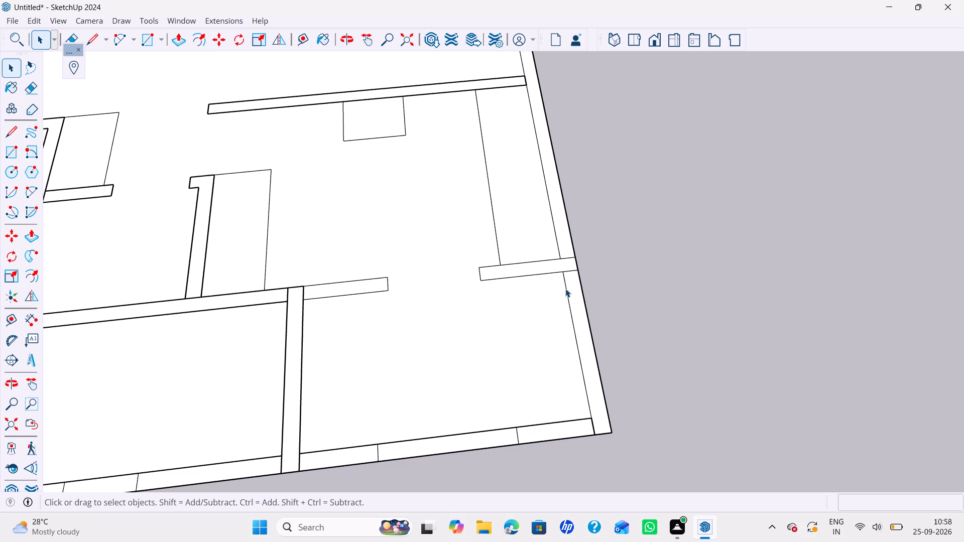
Make a group of the right outer wall segment running from the short wall stub down to the bottom corner.
{"action": "double_click", "coordinate": [568, 288]}
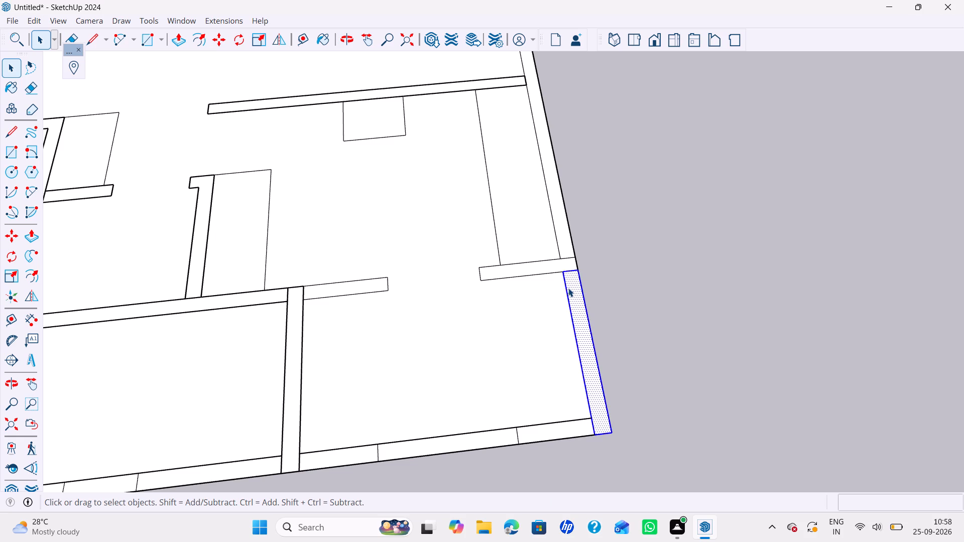
{"action": "right_click", "coordinate": [568, 288]}
{"action": "left_click", "coordinate": [611, 126]}
Make one group of the two facing horizontal wall stubs above the lower-right room, on either side of the opening.
{"action": "double_click", "coordinate": [532, 263]}
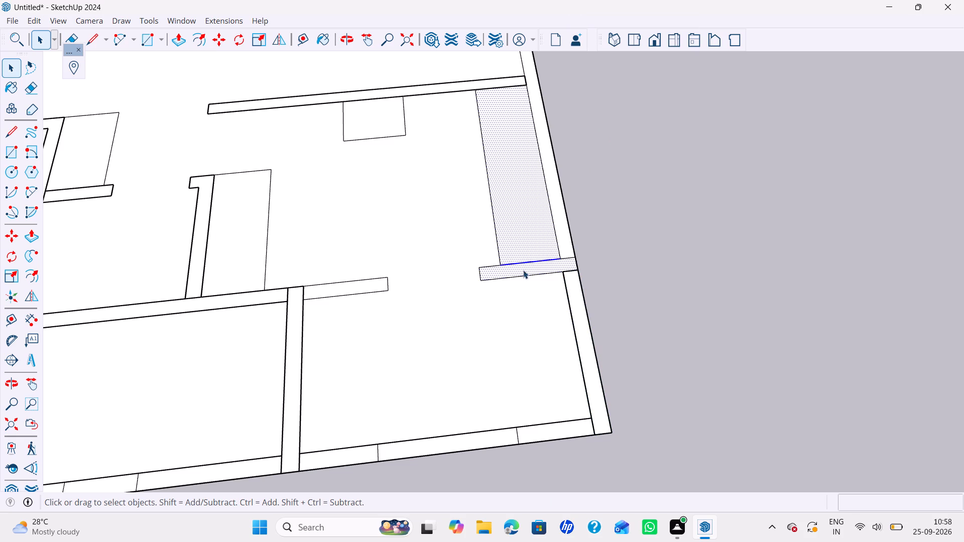
{"action": "double_click", "coordinate": [521, 272]}
{"action": "double_click", "coordinate": [339, 290], "text": "ctrl"}
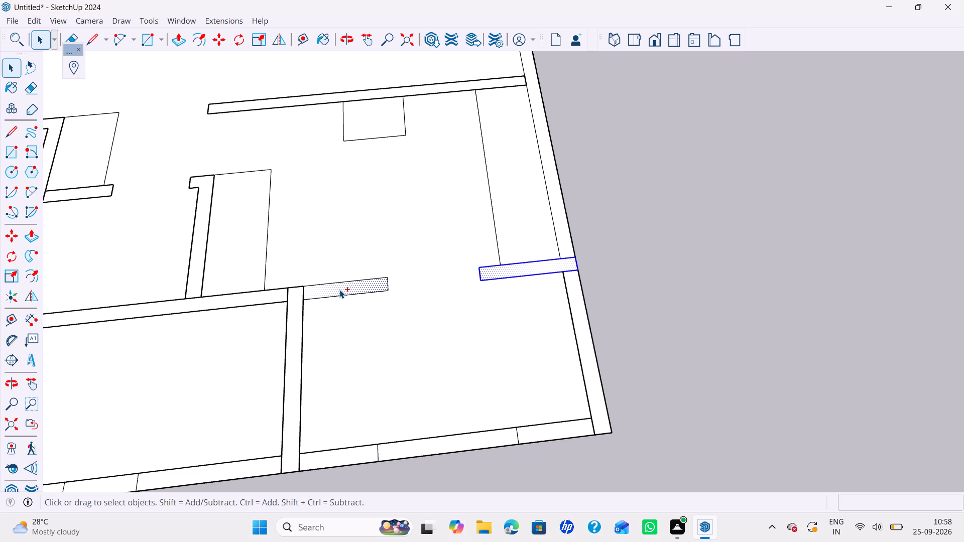
{"action": "right_click", "coordinate": [340, 288]}
{"action": "left_click", "coordinate": [416, 128]}
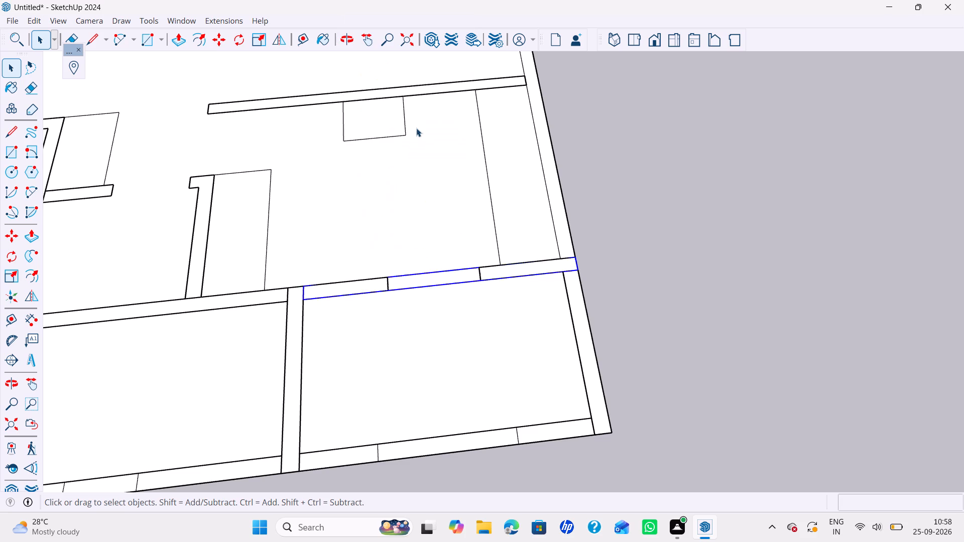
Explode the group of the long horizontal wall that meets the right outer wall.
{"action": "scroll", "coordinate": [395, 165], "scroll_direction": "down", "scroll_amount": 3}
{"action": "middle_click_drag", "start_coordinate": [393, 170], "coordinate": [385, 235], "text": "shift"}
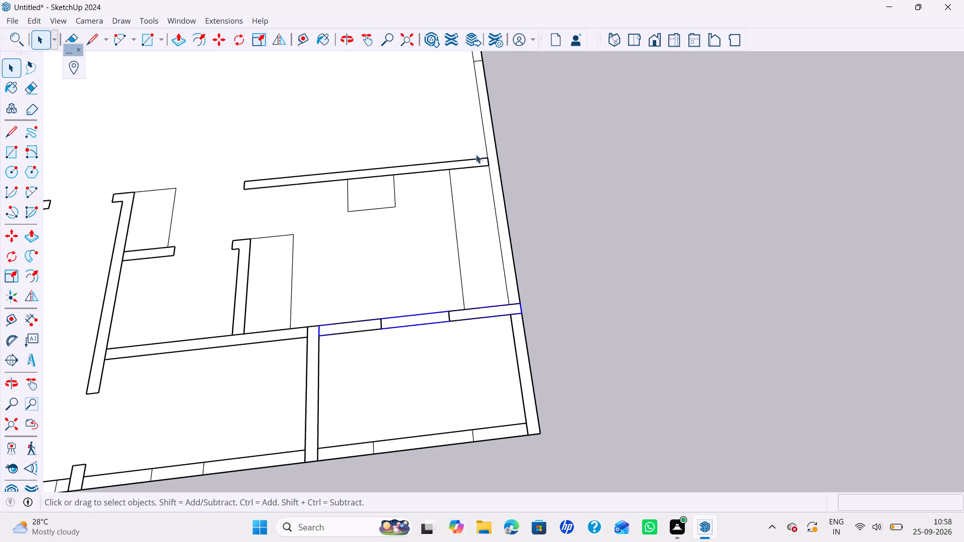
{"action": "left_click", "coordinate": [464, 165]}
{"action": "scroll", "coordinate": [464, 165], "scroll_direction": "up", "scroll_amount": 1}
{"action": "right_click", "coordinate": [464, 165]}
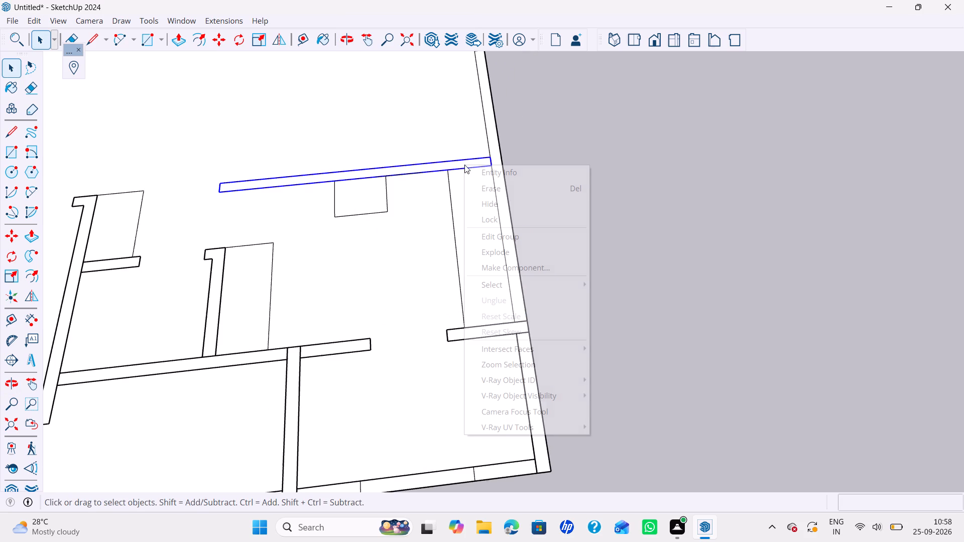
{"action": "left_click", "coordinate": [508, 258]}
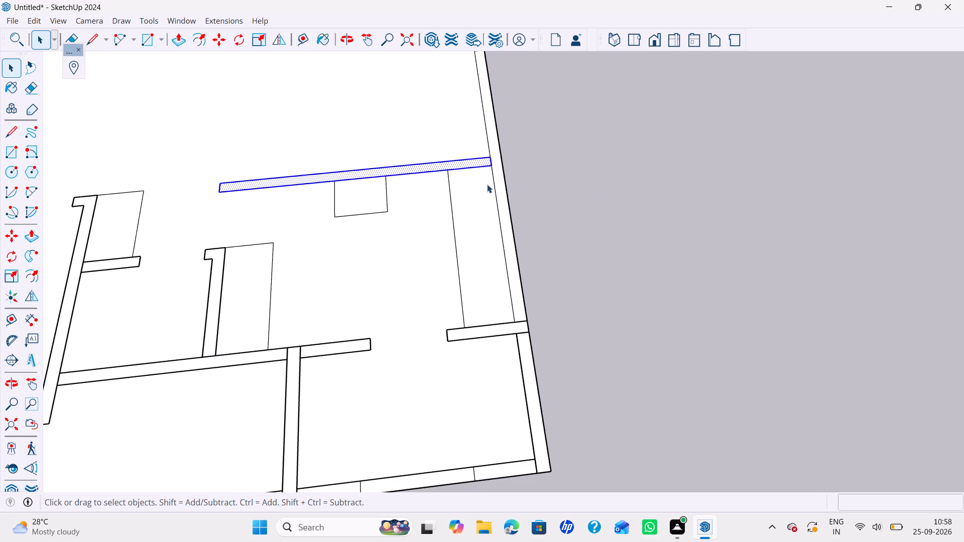
Extend the long horizontal wall through the right outer wall with two lines, erasing the edge between them.
{"action": "key", "text": "l"}
{"action": "scroll", "coordinate": [503, 151], "scroll_direction": "up", "scroll_amount": 2}
{"action": "left_click", "coordinate": [487, 163]}
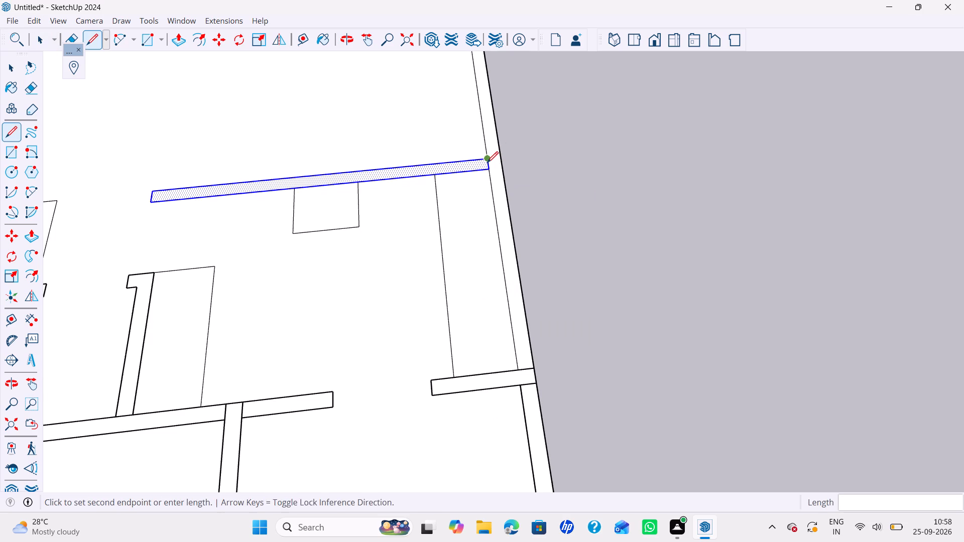
{"action": "left_click", "coordinate": [499, 159]}
{"action": "left_click", "coordinate": [490, 173]}
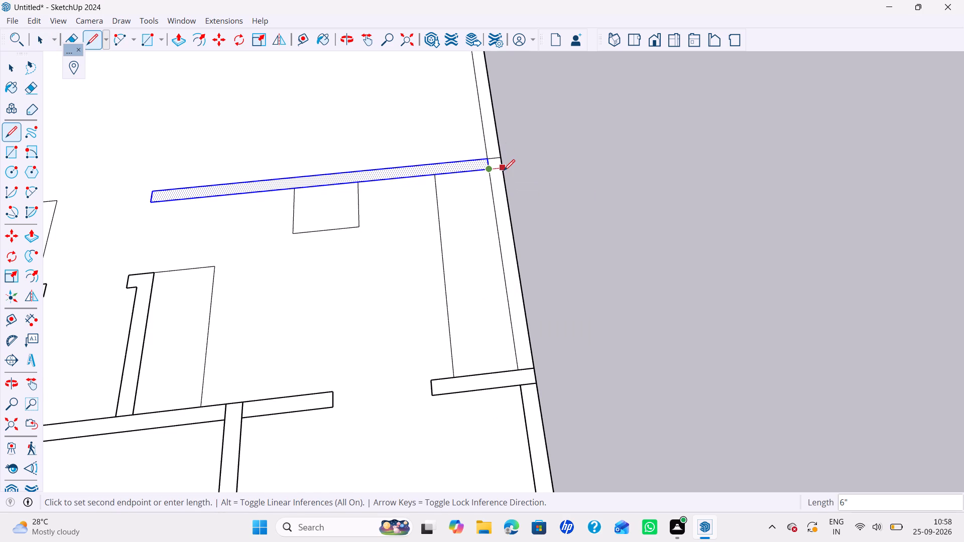
{"action": "left_click", "coordinate": [504, 171]}
{"action": "key", "text": "e"}
{"action": "scroll", "coordinate": [493, 163], "scroll_direction": "up", "scroll_amount": 2}
{"action": "left_click", "coordinate": [490, 166]}
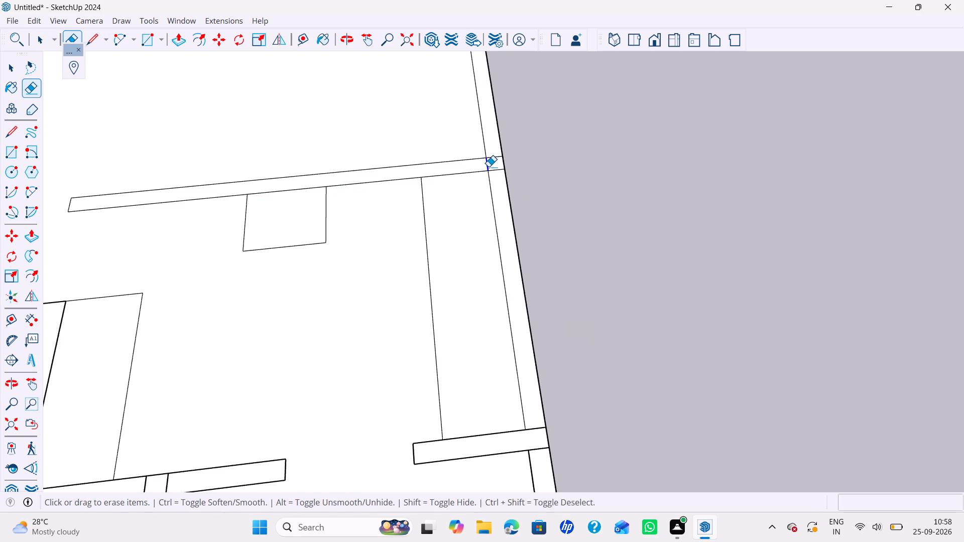
Make a group of the long horizontal wall that now runs through the right outer wall.
{"action": "key", "text": "space"}
{"action": "double_click", "coordinate": [487, 165]}
{"action": "right_click", "coordinate": [487, 165]}
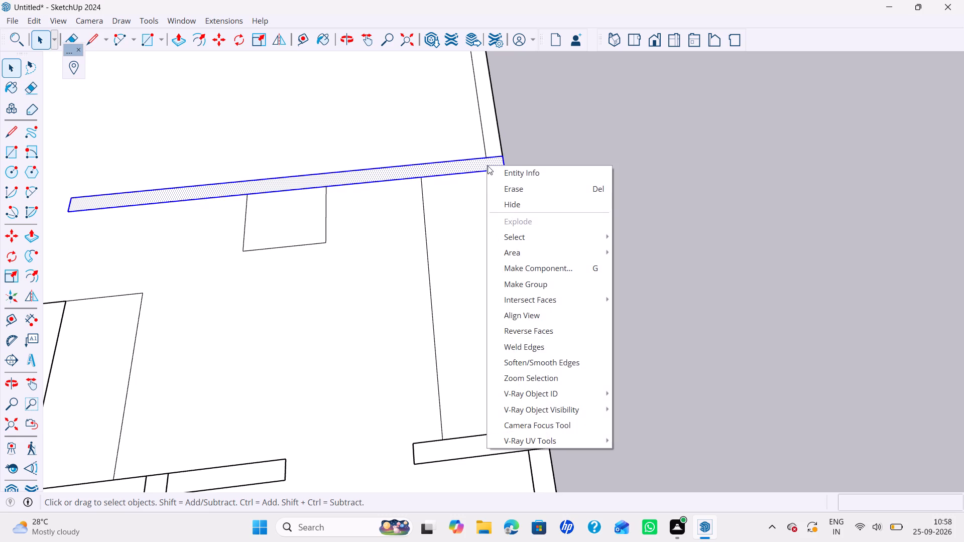
{"action": "left_click", "coordinate": [515, 286]}
Group the three right outer wall segments between the long horizontal wall and the horizontal wall of the upper-right room.
{"action": "scroll", "coordinate": [433, 229], "scroll_direction": "down", "scroll_amount": 5}
{"action": "middle_click_drag", "start_coordinate": [424, 233], "coordinate": [423, 231]}
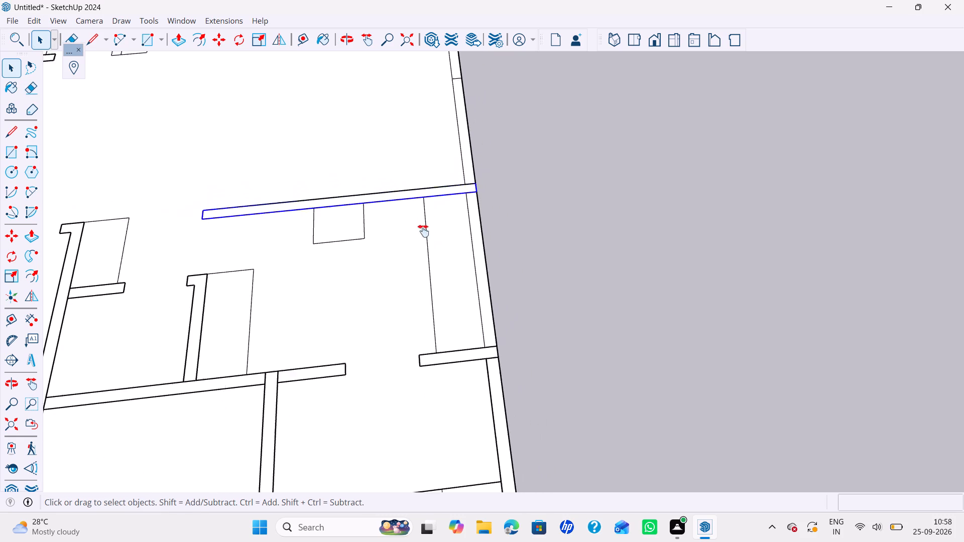
{"action": "middle_click_drag", "start_coordinate": [423, 231], "coordinate": [439, 218]}
{"action": "scroll", "coordinate": [486, 276], "scroll_direction": "down", "scroll_amount": 3}
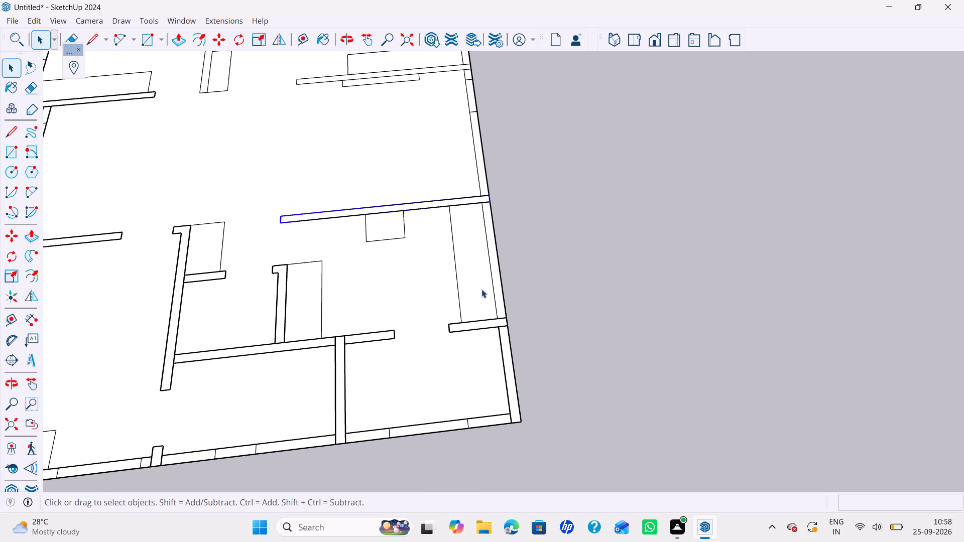
{"action": "scroll", "coordinate": [481, 289], "scroll_direction": "down", "scroll_amount": 1}
{"action": "scroll", "coordinate": [471, 221], "scroll_direction": "down", "scroll_amount": 1}
{"action": "middle_click_drag", "start_coordinate": [471, 220], "coordinate": [455, 314], "text": "shift"}
{"action": "scroll", "coordinate": [462, 270], "scroll_direction": "up", "scroll_amount": 1}
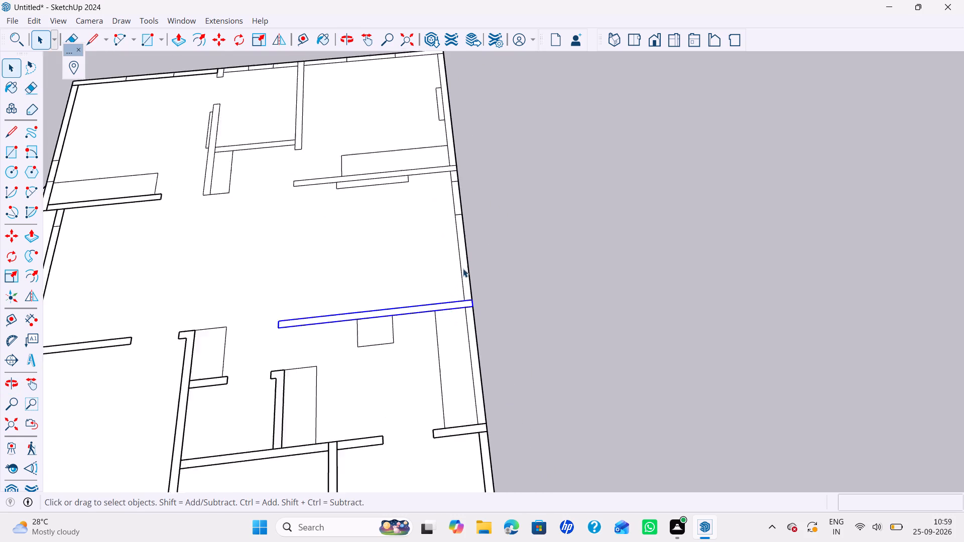
{"action": "scroll", "coordinate": [463, 268], "scroll_direction": "up", "scroll_amount": 5}
{"action": "double_click", "coordinate": [464, 265]}
{"action": "scroll", "coordinate": [474, 237], "scroll_direction": "down", "scroll_amount": 2}
{"action": "middle_click_drag", "start_coordinate": [475, 237], "coordinate": [478, 283], "text": "shift"}
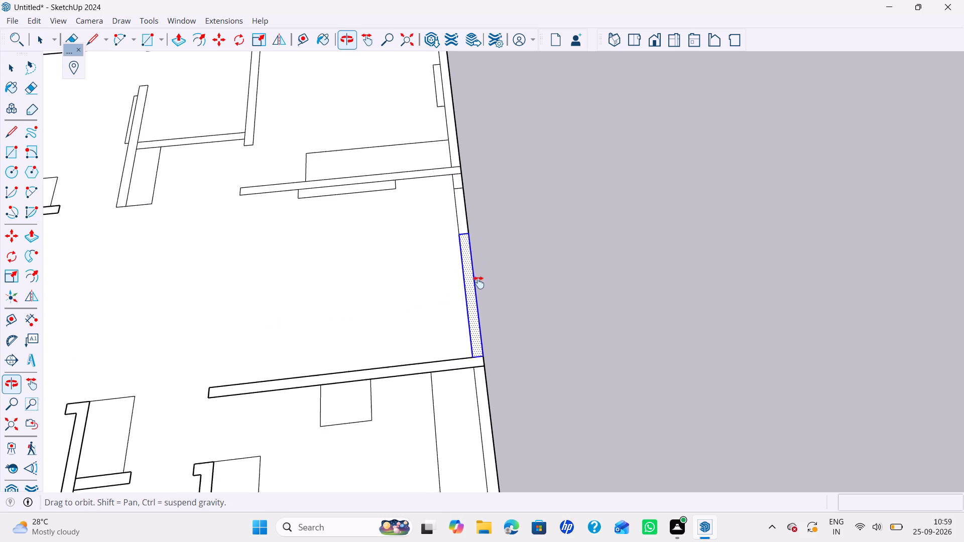
{"action": "middle_click_drag", "start_coordinate": [478, 283], "coordinate": [478, 268], "text": "shift"}
{"action": "scroll", "coordinate": [453, 217], "scroll_direction": "up", "scroll_amount": 2, "text": "ctrl"}
{"action": "double_click", "coordinate": [461, 190], "text": "ctrl"}
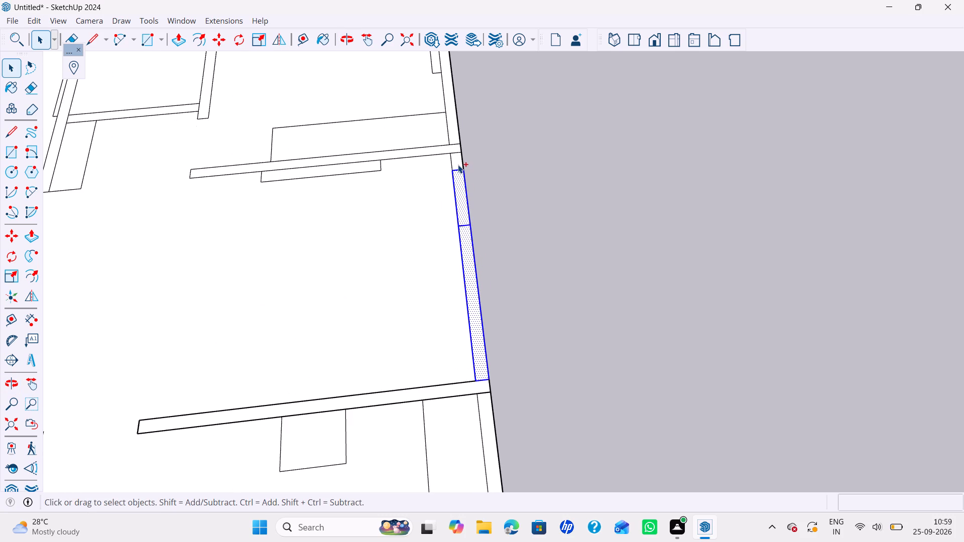
{"action": "double_click", "coordinate": [458, 165], "text": "ctrl"}
{"action": "right_click", "coordinate": [458, 165]}
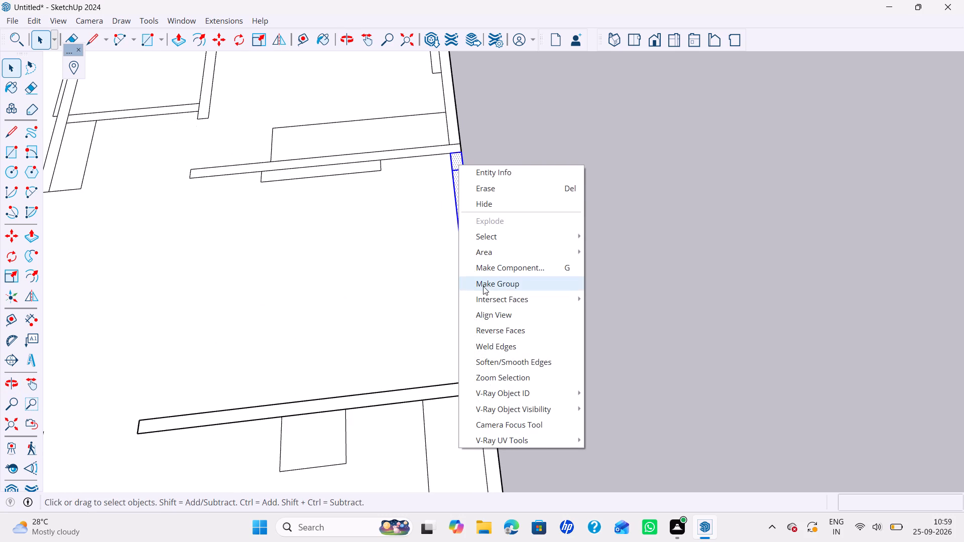
{"action": "left_click", "coordinate": [483, 288]}
Make a group of the long horizontal wall along the bottom of the upper-right room.
{"action": "scroll", "coordinate": [450, 226], "scroll_direction": "down", "scroll_amount": 4}
{"action": "middle_click_drag", "start_coordinate": [449, 226], "coordinate": [461, 318], "text": "shift"}
{"action": "scroll", "coordinate": [455, 259], "scroll_direction": "up", "scroll_amount": 5}
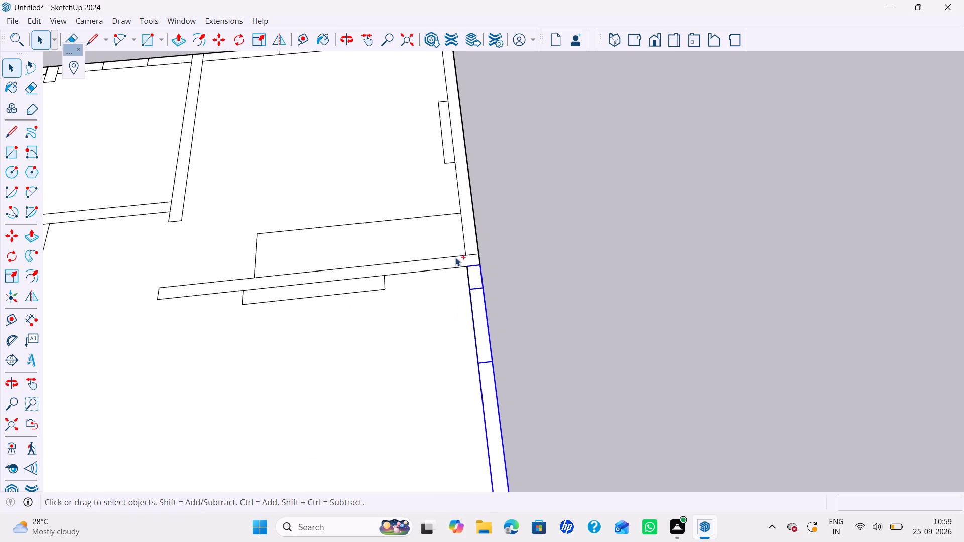
{"action": "double_click", "coordinate": [452, 261]}
{"action": "right_click", "coordinate": [452, 262]}
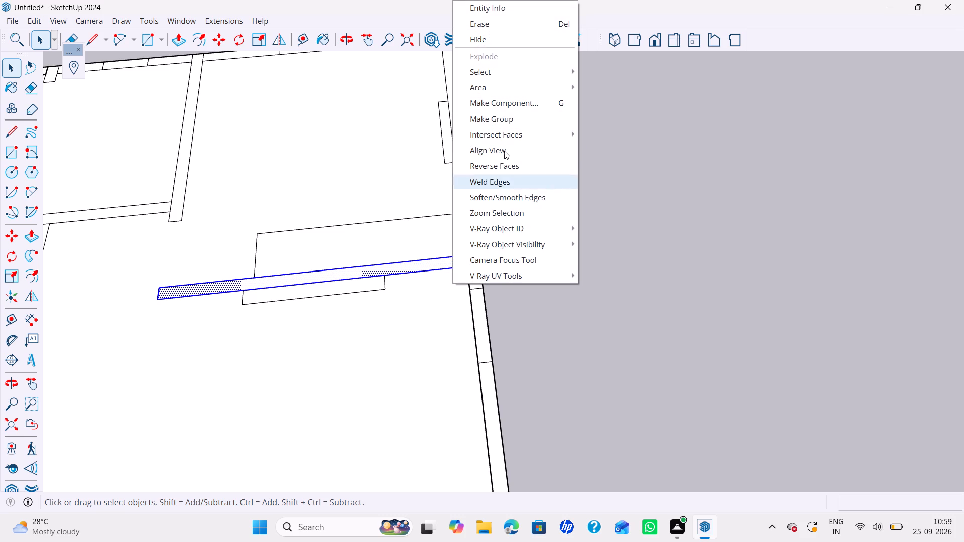
{"action": "left_click", "coordinate": [519, 119]}
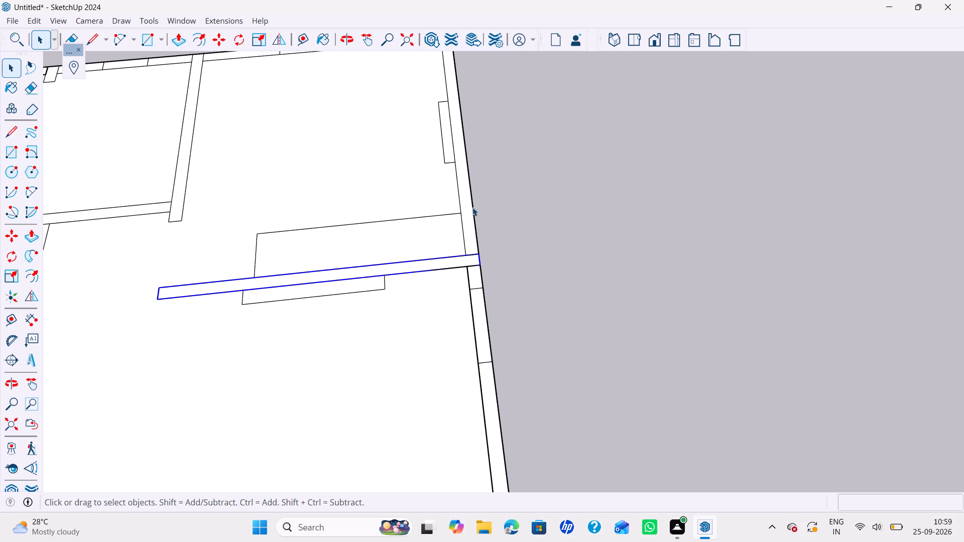
Make a group of the right outer wall segment beside the upper-right room.
{"action": "double_click", "coordinate": [467, 214]}
{"action": "scroll", "coordinate": [471, 202], "scroll_direction": "down", "scroll_amount": 2}
{"action": "right_click", "coordinate": [468, 199]}
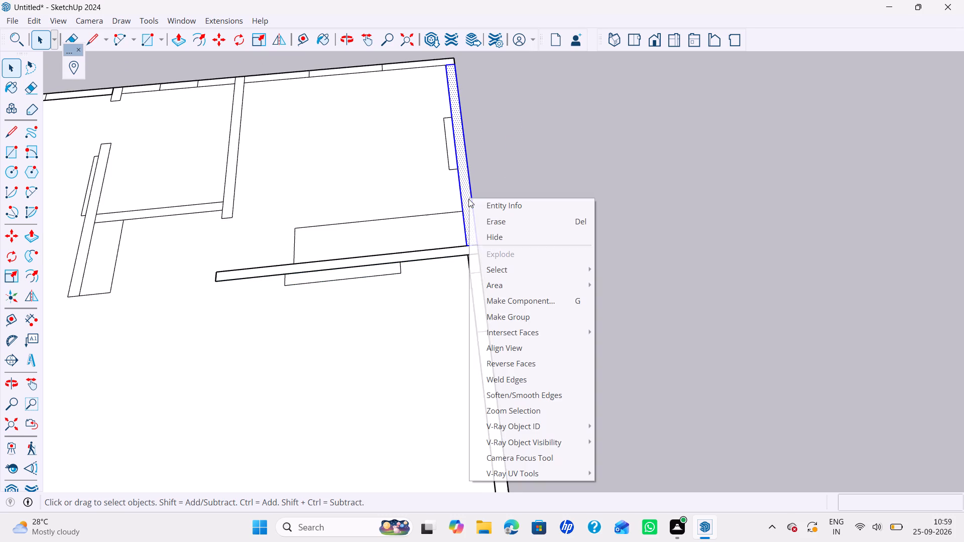
{"action": "left_click", "coordinate": [497, 318]}
Group the three top outer wall segments of the upper-right room together with the adjoining right outer wall group.
{"action": "scroll", "coordinate": [443, 198], "scroll_direction": "down", "scroll_amount": 4}
{"action": "middle_click_drag", "start_coordinate": [436, 189], "coordinate": [444, 209], "text": "shift"}
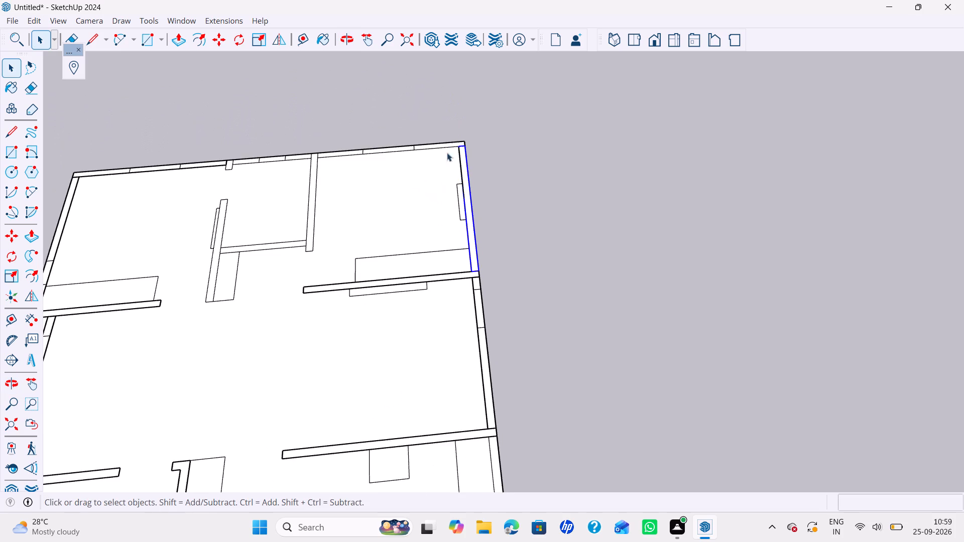
{"action": "scroll", "coordinate": [446, 155], "scroll_direction": "up", "scroll_amount": 9}
{"action": "double_click", "coordinate": [426, 153], "text": "ctrl"}
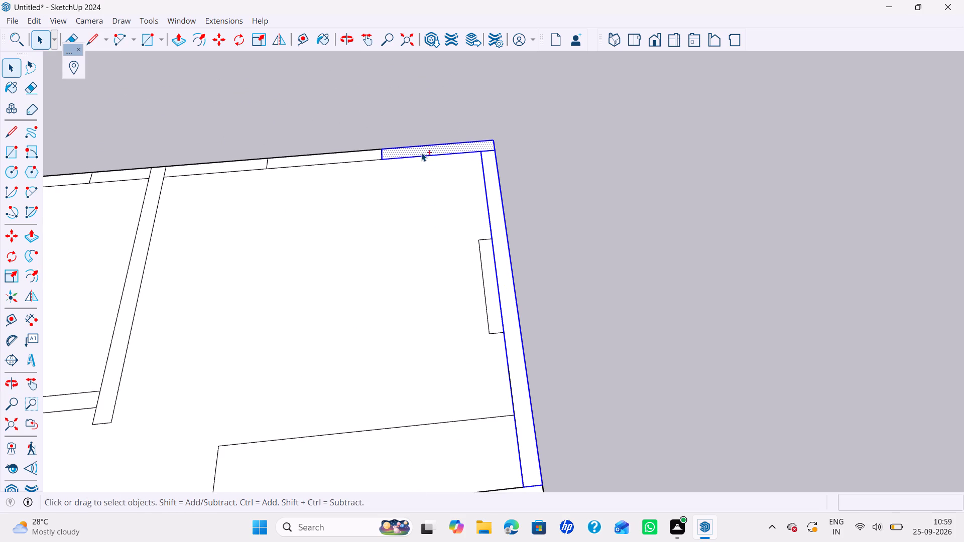
{"action": "double_click", "coordinate": [330, 158], "text": "ctrl"}
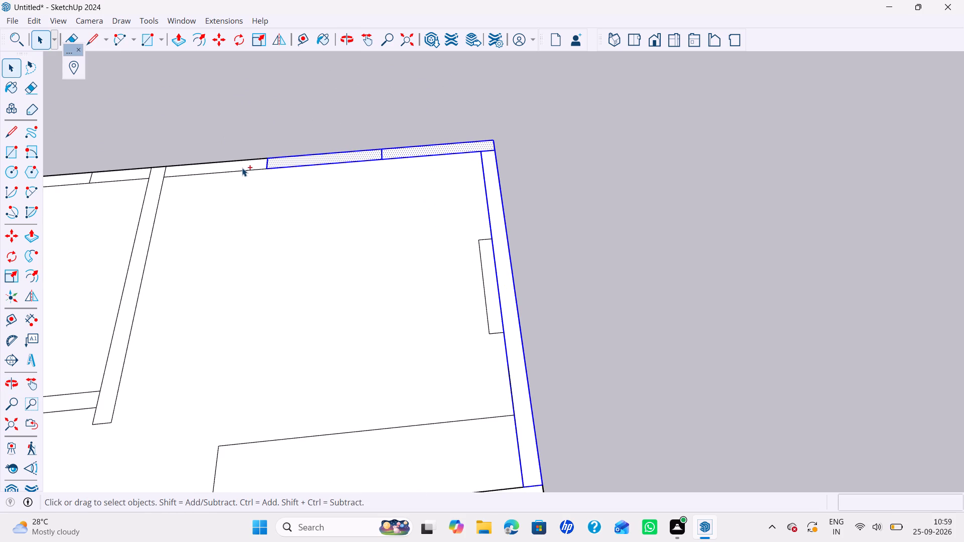
{"action": "double_click", "coordinate": [242, 168], "text": "ctrl"}
{"action": "right_click", "coordinate": [242, 168]}
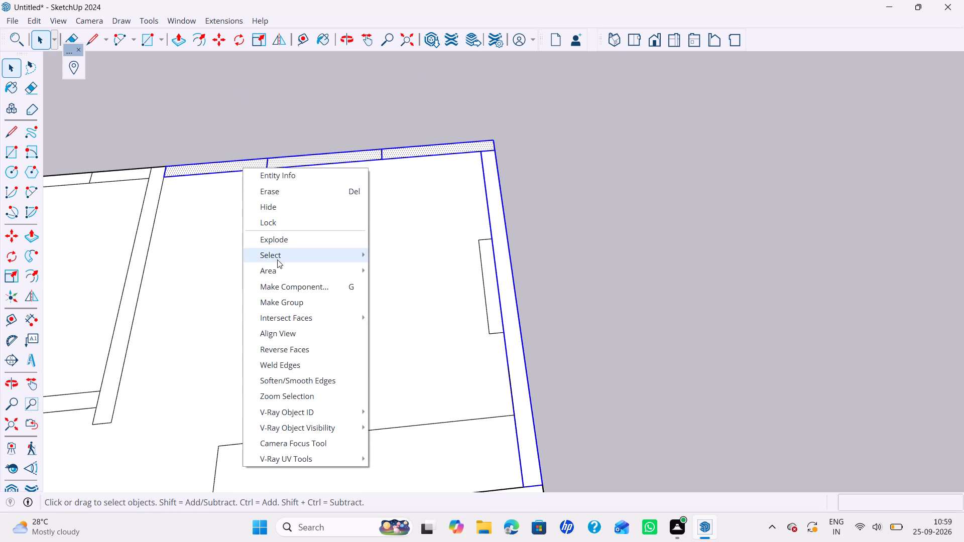
{"action": "left_click", "coordinate": [288, 306]}
Make a group of the partition wall running down from the top outer wall between the upper-middle and upper-right rooms.
{"action": "scroll", "coordinate": [210, 209], "scroll_direction": "down", "scroll_amount": 4}
{"action": "middle_click_drag", "start_coordinate": [209, 208], "coordinate": [300, 189]}
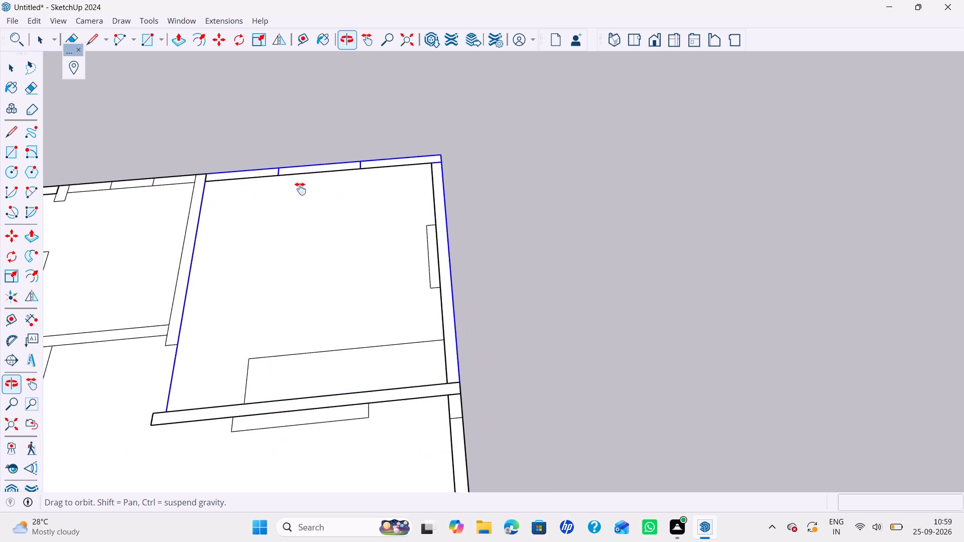
{"action": "middle_click_drag", "start_coordinate": [300, 189], "coordinate": [466, 97]}
{"action": "scroll", "coordinate": [414, 137], "scroll_direction": "up", "scroll_amount": 2}
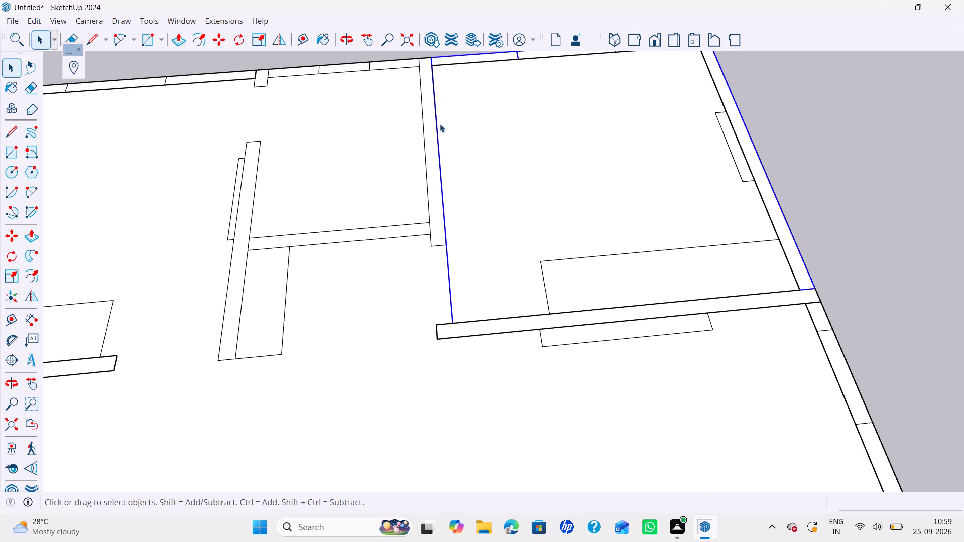
{"action": "double_click", "coordinate": [433, 131]}
{"action": "right_click", "coordinate": [433, 131]}
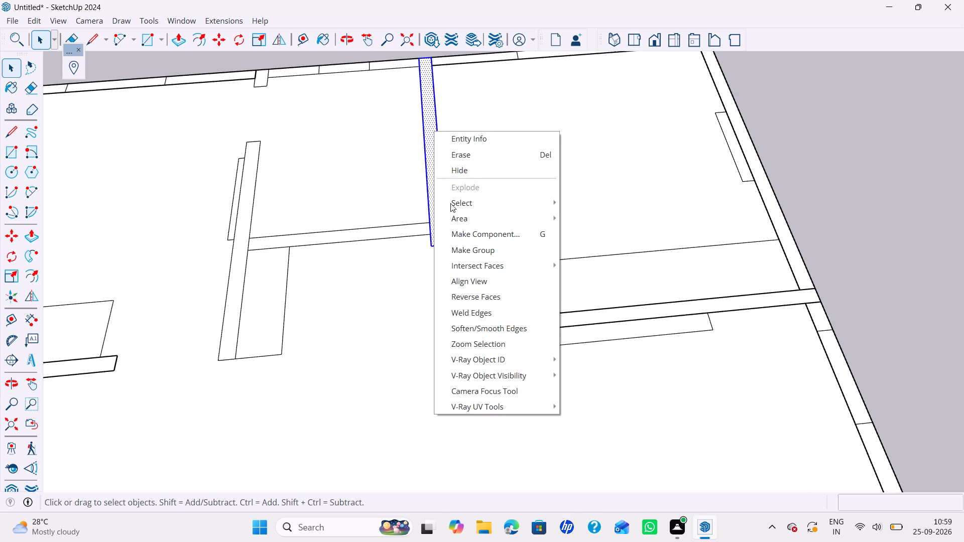
{"action": "left_click", "coordinate": [459, 248]}
Group the three top outer wall segments between the short wall stub and the upper-right room's partition wall.
{"action": "scroll", "coordinate": [385, 204], "scroll_direction": "down", "scroll_amount": 1}
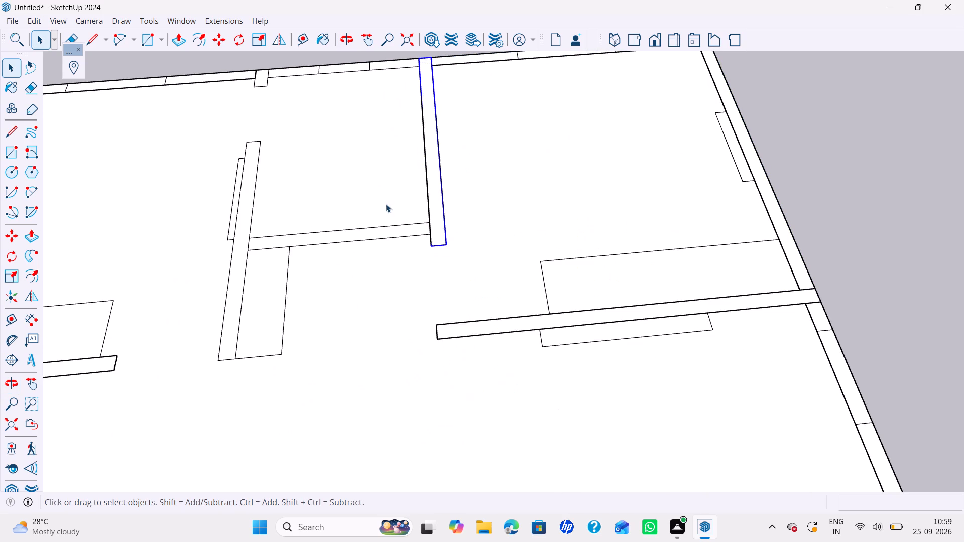
{"action": "scroll", "coordinate": [386, 204], "scroll_direction": "down", "scroll_amount": 3}
{"action": "middle_click_drag", "start_coordinate": [382, 207], "coordinate": [449, 209], "text": "shift"}
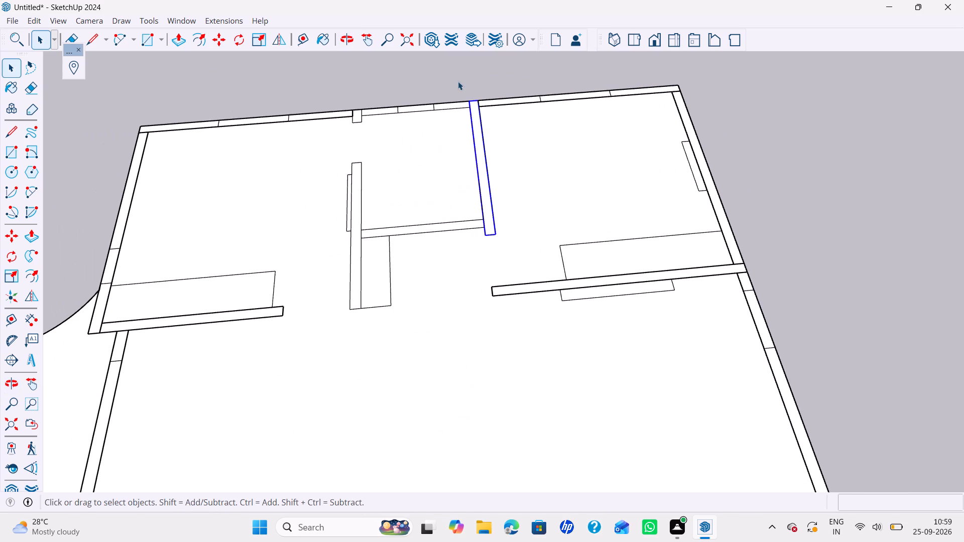
{"action": "scroll", "coordinate": [458, 81], "scroll_direction": "up", "scroll_amount": 5}
{"action": "double_click", "coordinate": [449, 113]}
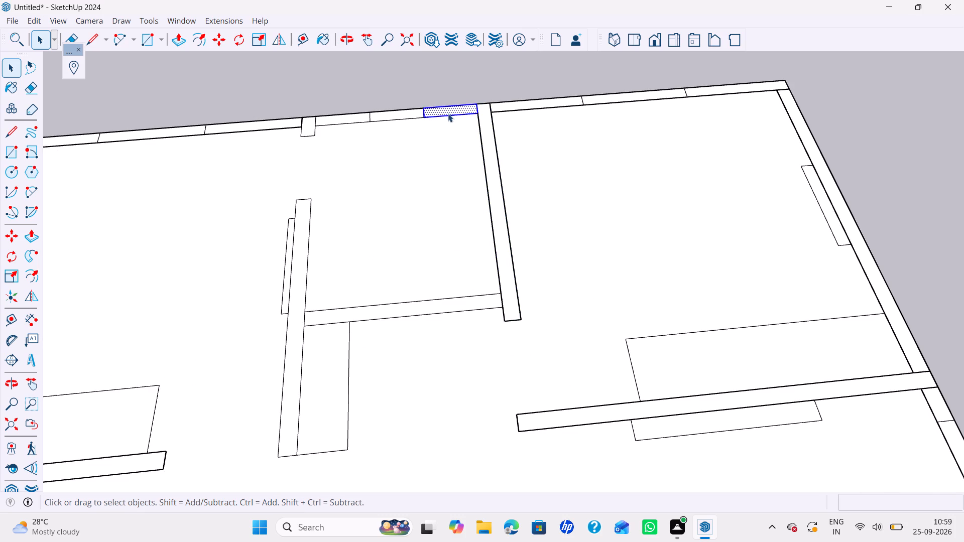
{"action": "double_click", "coordinate": [402, 115], "text": "ctrl"}
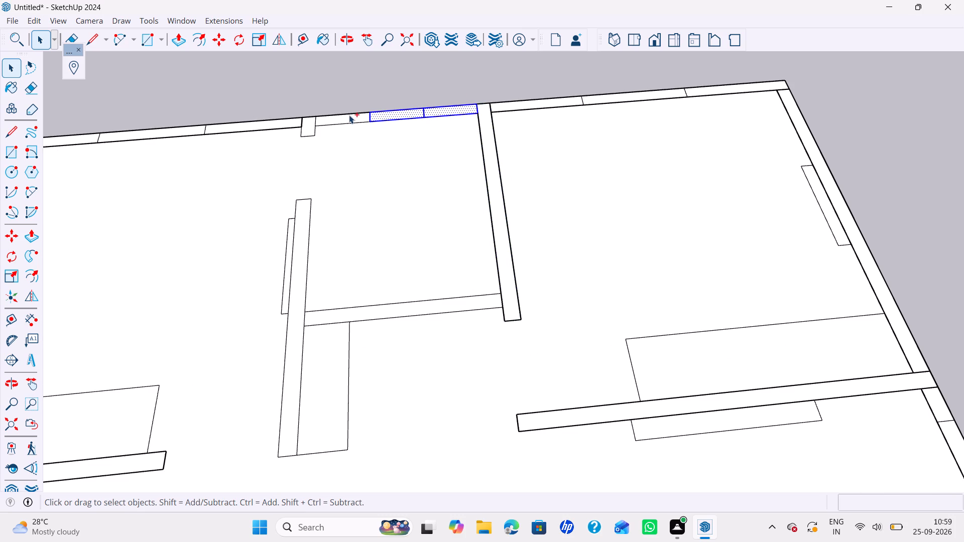
{"action": "double_click", "coordinate": [338, 119], "text": "ctrl"}
{"action": "right_click", "coordinate": [338, 119]}
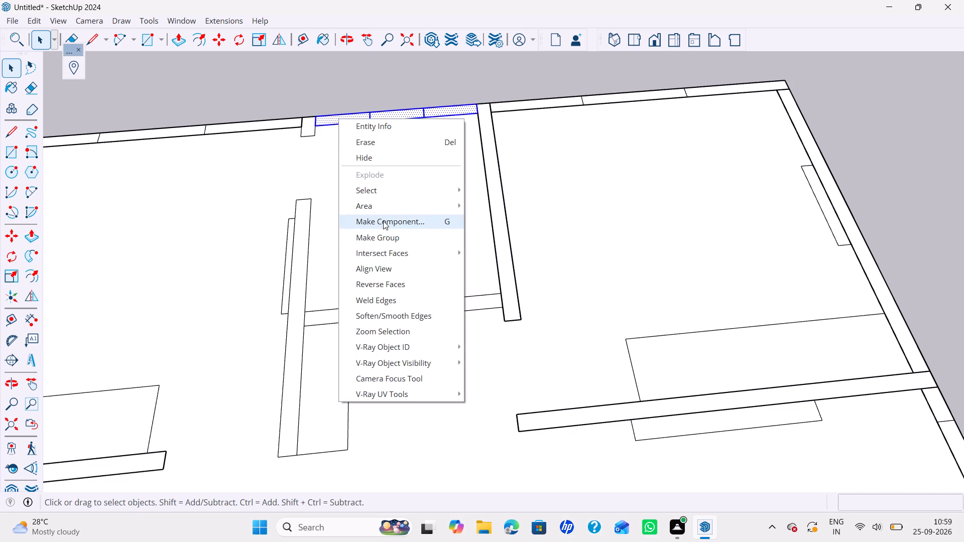
{"action": "left_click", "coordinate": [380, 239]}
Make a group of the short horizontal wall along the bottom of the small upper-middle room.
{"action": "scroll", "coordinate": [377, 232], "scroll_direction": "down", "scroll_amount": 4}
{"action": "middle_click_drag", "start_coordinate": [373, 226], "coordinate": [396, 160], "text": "shift"}
{"action": "scroll", "coordinate": [387, 220], "scroll_direction": "up", "scroll_amount": 2}
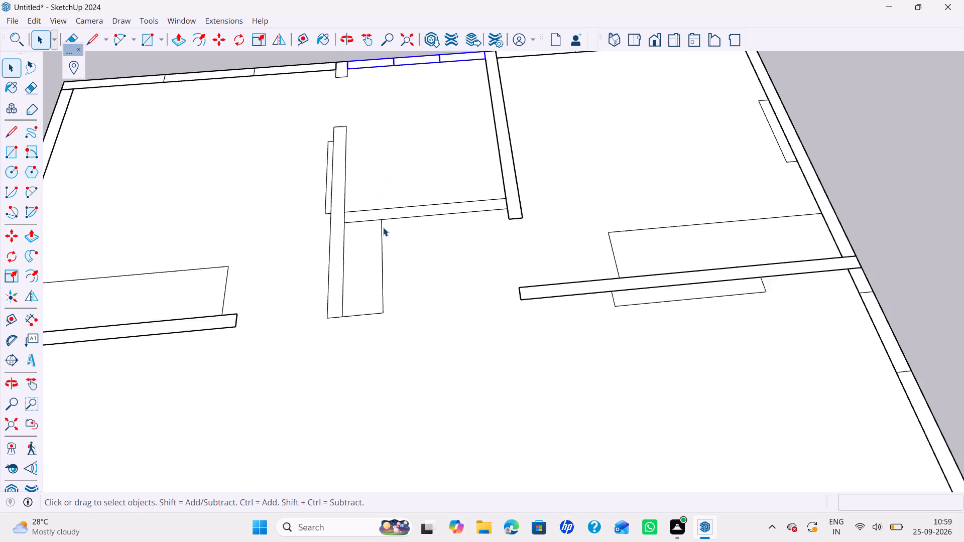
{"action": "scroll", "coordinate": [383, 227], "scroll_direction": "up", "scroll_amount": 2}
{"action": "double_click", "coordinate": [386, 212]}
{"action": "right_click", "coordinate": [387, 212]}
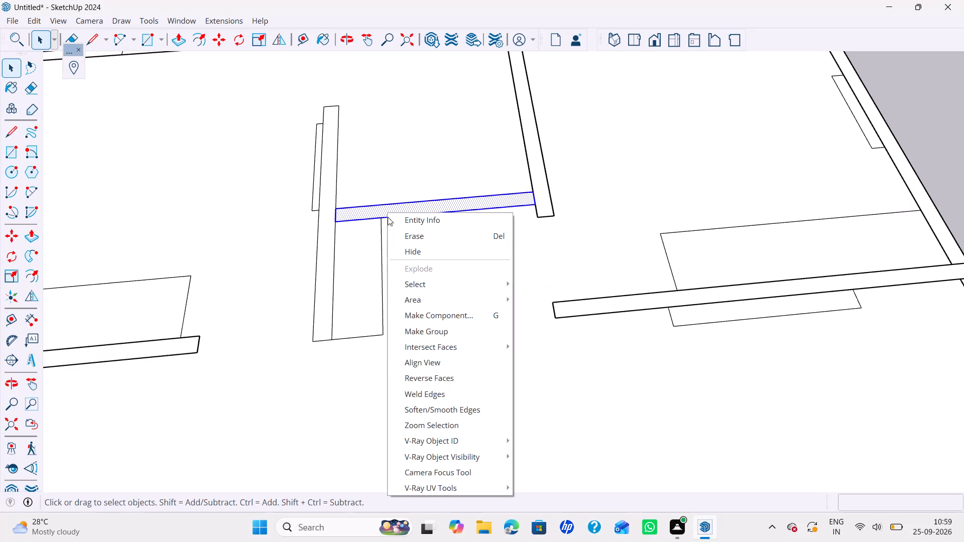
{"action": "left_click", "coordinate": [422, 337]}
Make one group of the upper-middle room's left partition wall and the short stub on the top outer wall, and clear the selection.
{"action": "scroll", "coordinate": [316, 164], "scroll_direction": "down", "scroll_amount": 2}
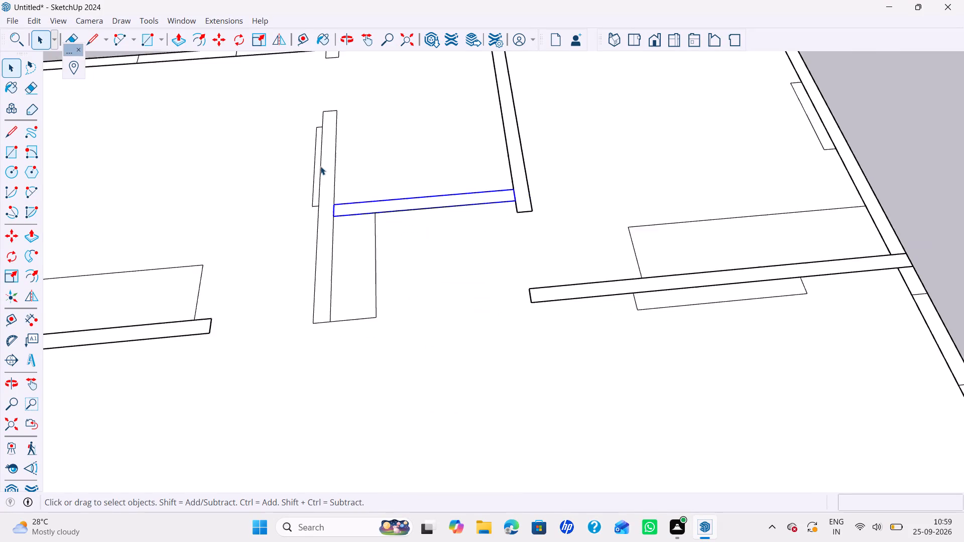
{"action": "scroll", "coordinate": [320, 166], "scroll_direction": "down", "scroll_amount": 2}
{"action": "double_click", "coordinate": [325, 166]}
{"action": "scroll", "coordinate": [332, 80], "scroll_direction": "up", "scroll_amount": 1}
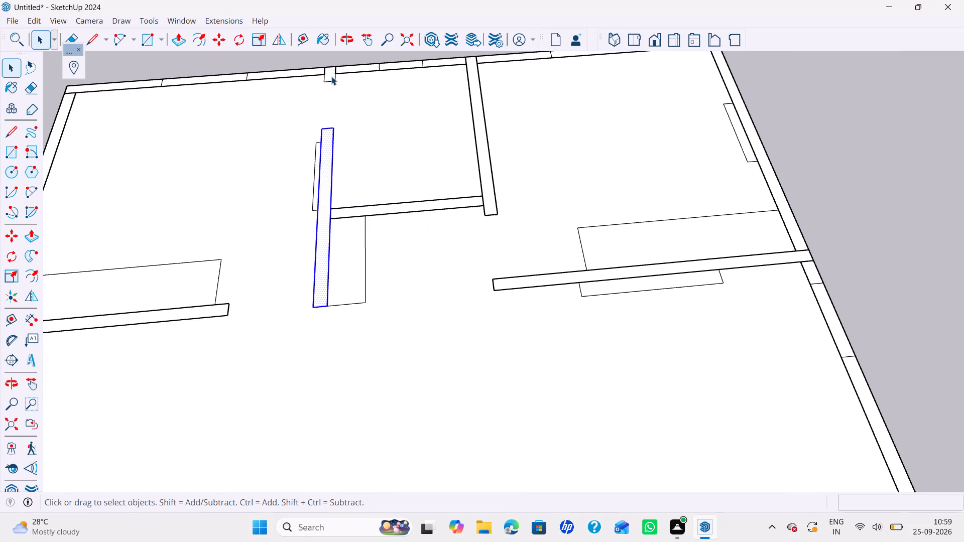
{"action": "double_click", "coordinate": [331, 76], "text": "ctrl"}
{"action": "right_click", "coordinate": [331, 76]}
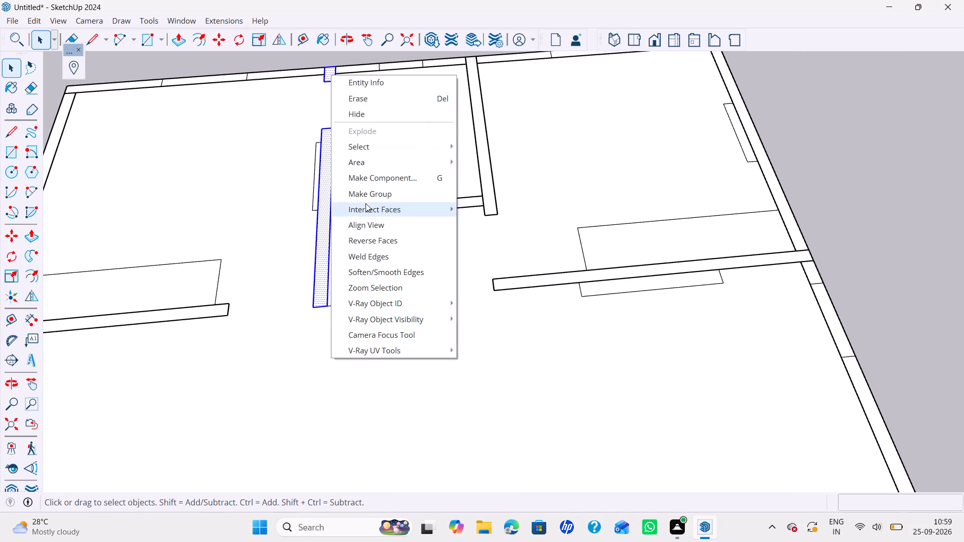
{"action": "left_click", "coordinate": [361, 193]}
{"action": "scroll", "coordinate": [361, 193], "scroll_direction": "down", "scroll_amount": 12}
{"action": "middle_click_drag", "start_coordinate": [358, 193], "coordinate": [355, 173], "text": "shift"}
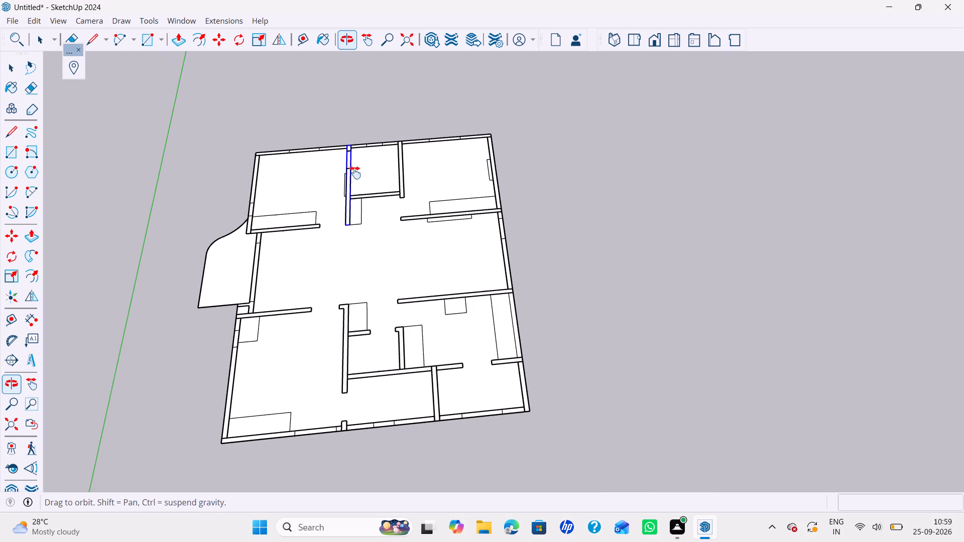
{"action": "middle_click_drag", "start_coordinate": [355, 173], "coordinate": [352, 158], "text": "shift"}
{"action": "left_click", "coordinate": [568, 225]}
Open the group of the upper-left room's top outer wall and push/pull its left segment up 10'.
{"action": "middle_click_drag", "start_coordinate": [534, 226], "coordinate": [527, 226]}
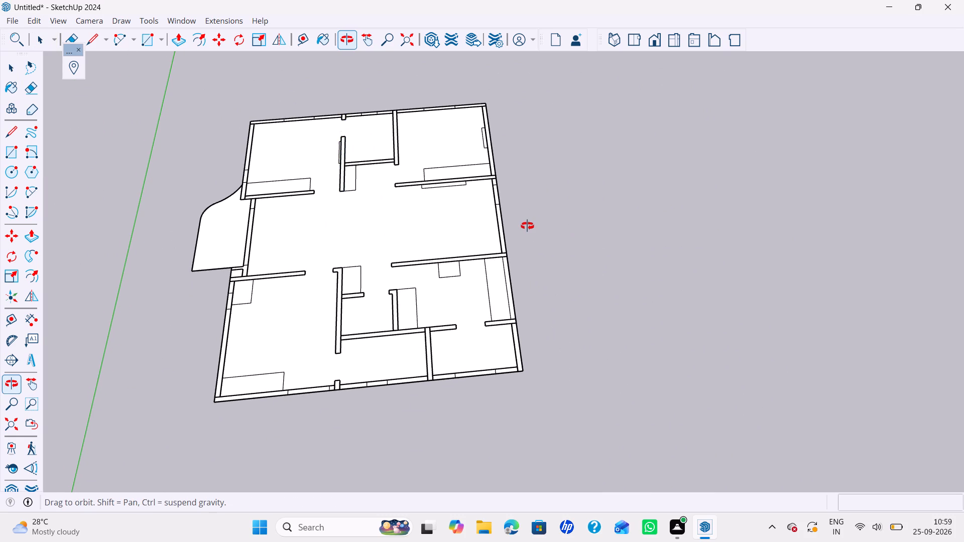
{"action": "middle_click_drag", "start_coordinate": [527, 226], "coordinate": [477, 221]}
{"action": "scroll", "coordinate": [305, 95], "scroll_direction": "up", "scroll_amount": 5}
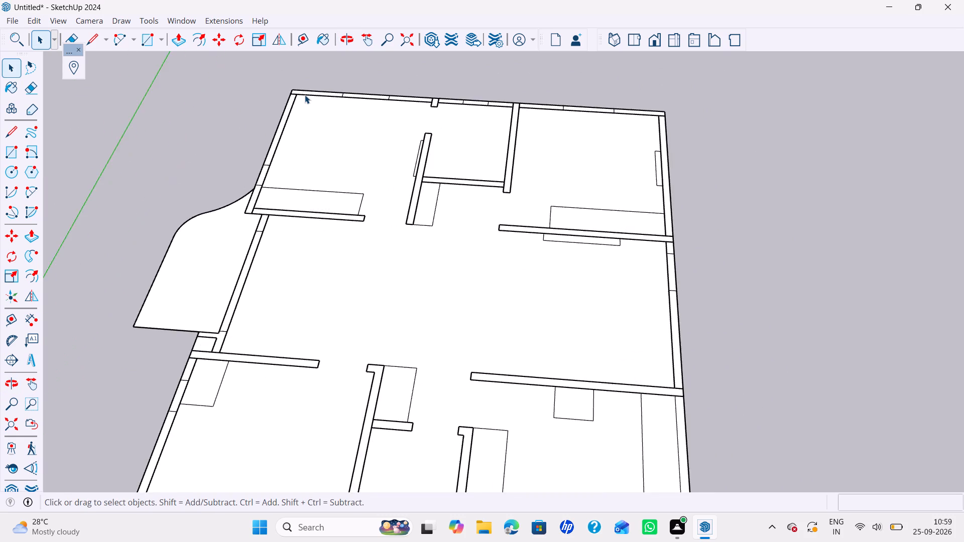
{"action": "scroll", "coordinate": [305, 95], "scroll_direction": "up", "scroll_amount": 8}
{"action": "double_click", "coordinate": [308, 91]}
{"action": "middle_click_drag", "start_coordinate": [308, 91], "coordinate": [331, 106]}
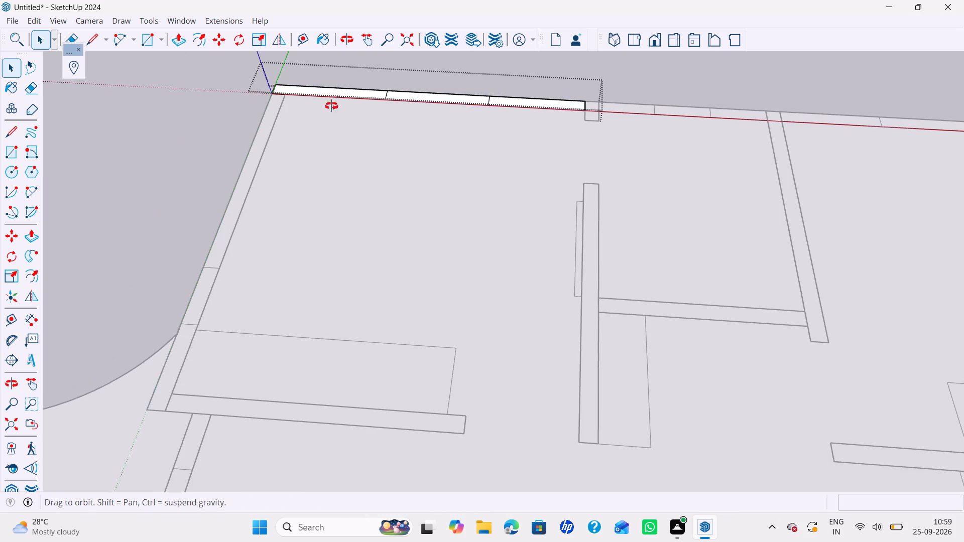
{"action": "middle_click_drag", "start_coordinate": [331, 106], "coordinate": [353, 124]}
{"action": "key", "text": "p"}
{"action": "scroll", "coordinate": [321, 106], "scroll_direction": "down", "scroll_amount": 2}
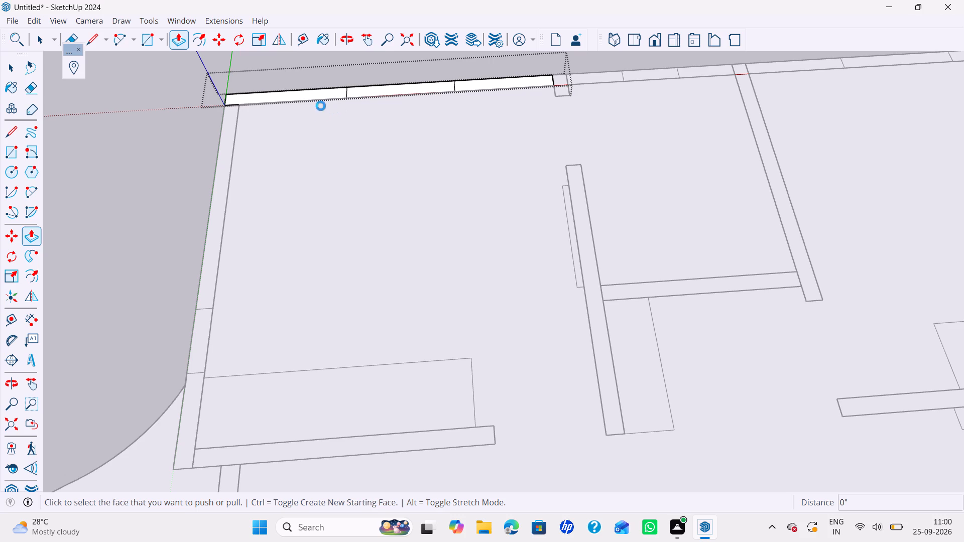
{"action": "scroll", "coordinate": [321, 106], "scroll_direction": "down", "scroll_amount": 2}
{"action": "left_click", "coordinate": [323, 95]}
{"action": "scroll", "coordinate": [265, 83], "scroll_direction": "down", "scroll_amount": 8}
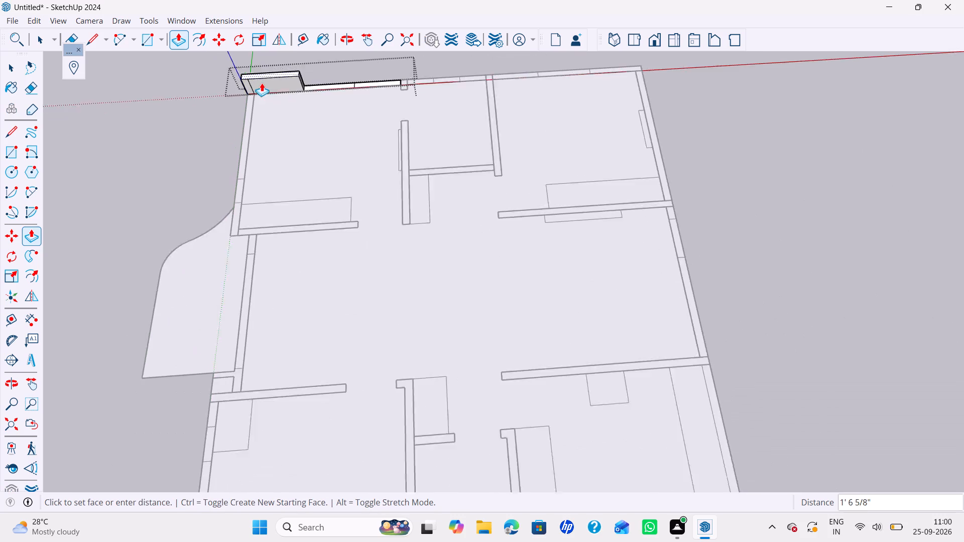
{"action": "scroll", "coordinate": [262, 83], "scroll_direction": "down", "scroll_amount": 2}
{"action": "middle_click_drag", "start_coordinate": [259, 81], "coordinate": [255, 98], "text": "shift"}
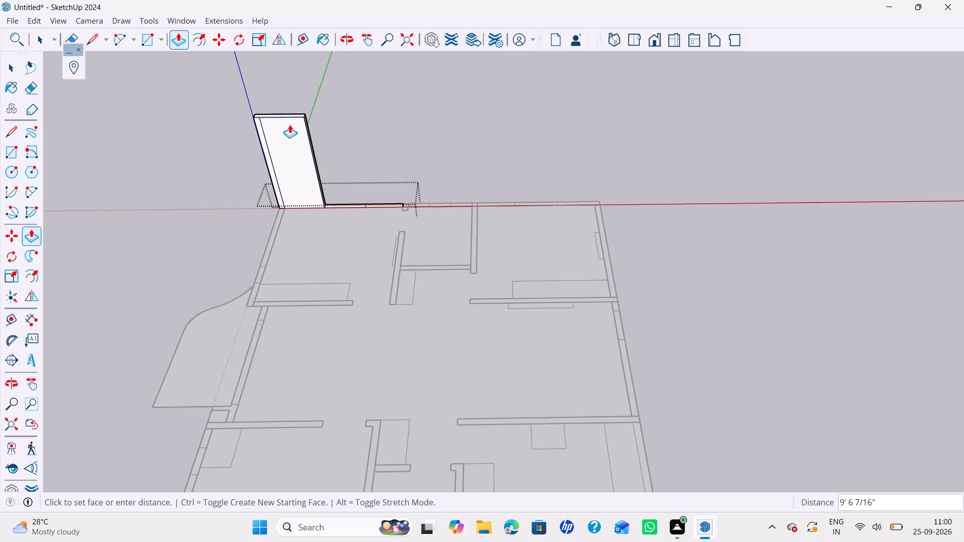
{"action": "type", "text": "10'"}
{"action": "key", "text": "Return"}
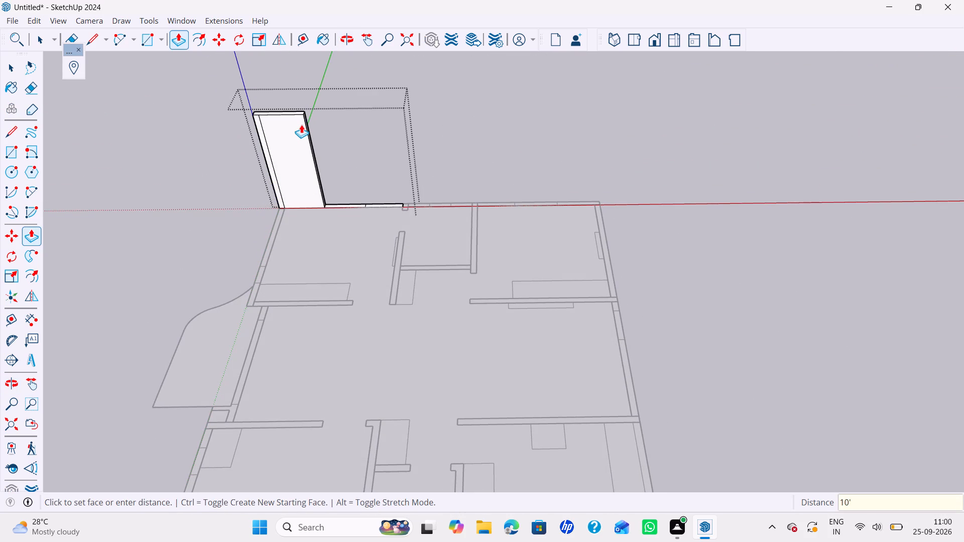
Erase the stray vertical line near the outer corner on the raised segment's face.
{"action": "key", "text": "space"}
{"action": "key", "text": "e"}
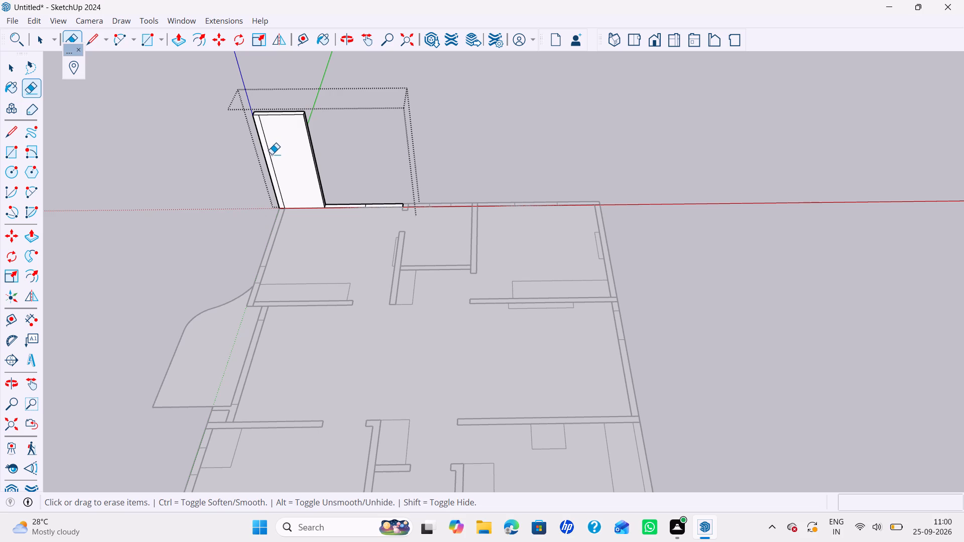
{"action": "left_click", "coordinate": [270, 157]}
{"action": "key", "text": "space"}
Raise the same wall's right segment, next to the short stub, by the same 10', leaving the middle window segment flat.
{"action": "key", "text": "p"}
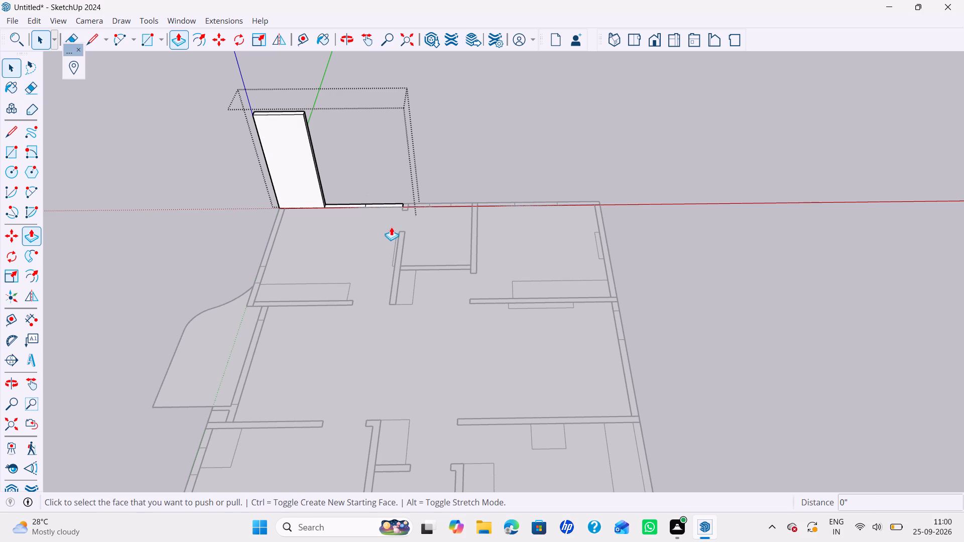
{"action": "scroll", "coordinate": [389, 219], "scroll_direction": "up", "scroll_amount": 2}
{"action": "double_click", "coordinate": [395, 205]}
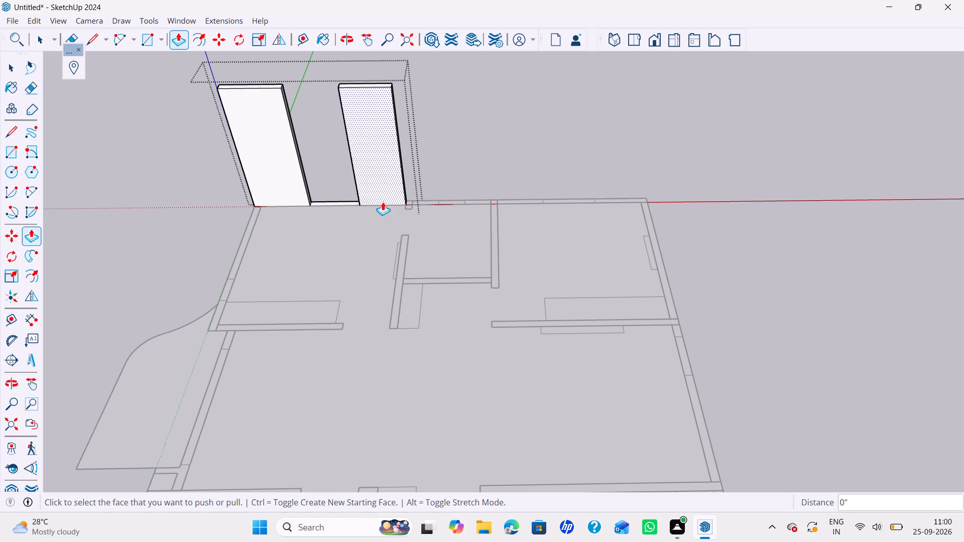
{"action": "key", "text": "space"}
Copy the top edge of the left segment's end face down 3', and copy that line down another 4' to mark the window.
{"action": "scroll", "coordinate": [289, 108], "scroll_direction": "up", "scroll_amount": 8}
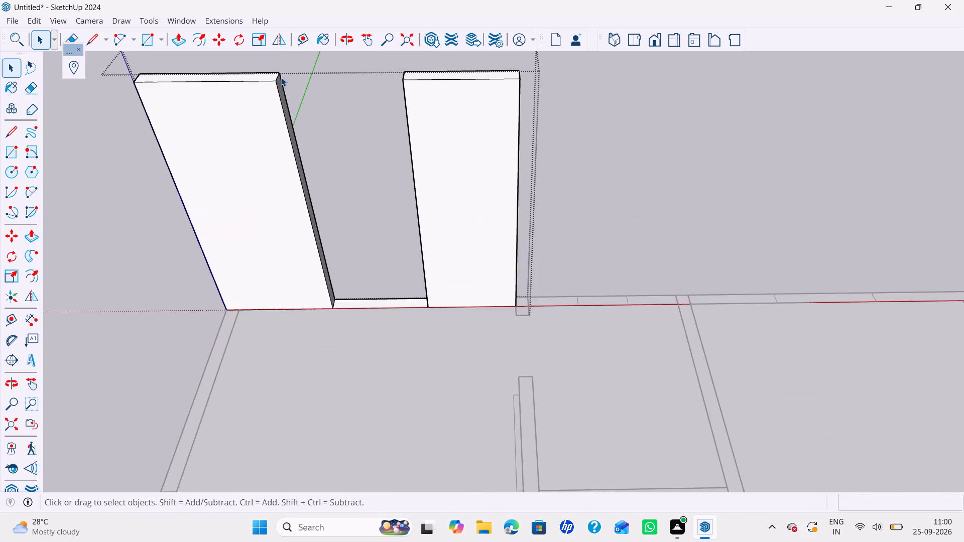
{"action": "scroll", "coordinate": [280, 77], "scroll_direction": "up", "scroll_amount": 5}
{"action": "left_click", "coordinate": [280, 81]}
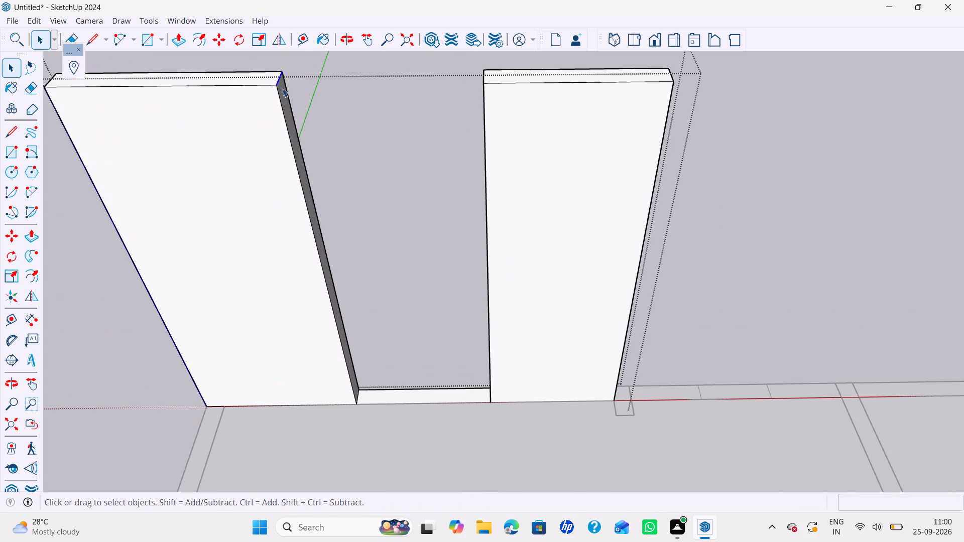
{"action": "key", "text": "m"}
{"action": "left_click", "coordinate": [279, 85]}
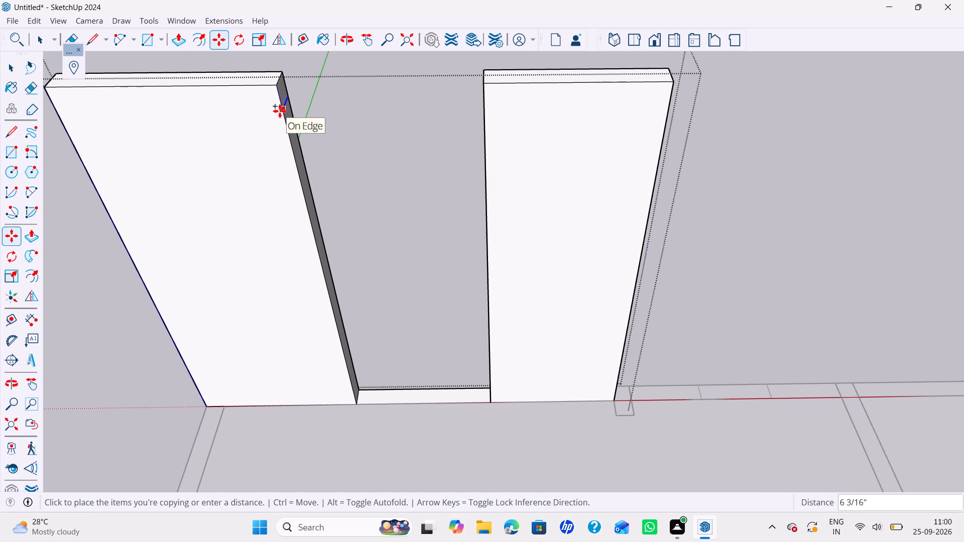
{"action": "type", "text": "3'"}
{"action": "key", "text": "Return"}
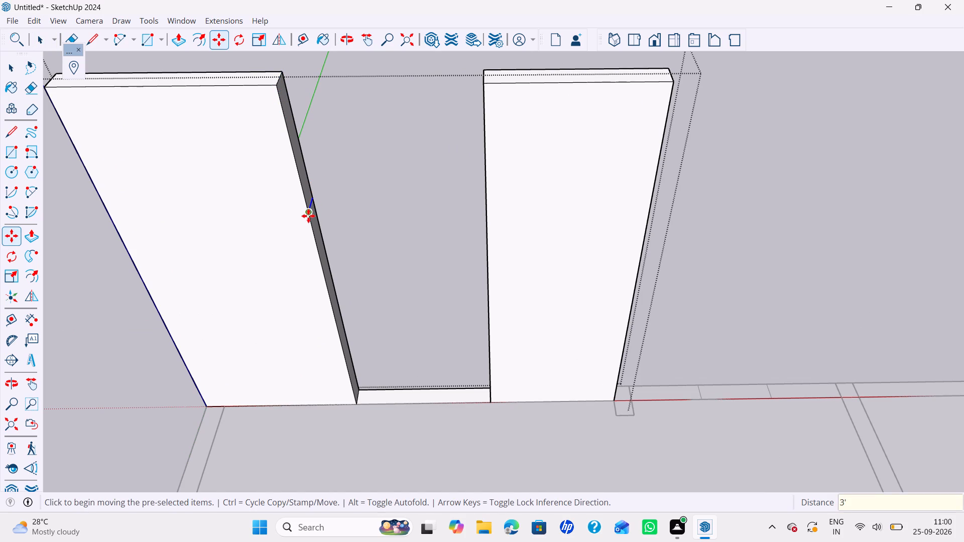
{"action": "left_click", "coordinate": [308, 216]}
{"action": "type", "text": "4'"}
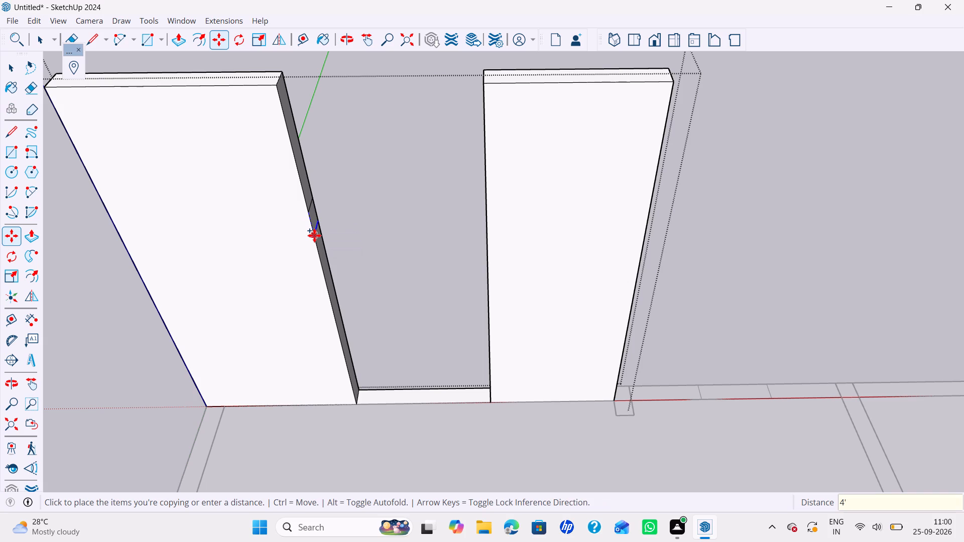
{"action": "key", "text": "Return"}
{"action": "key", "text": "space"}
Push/pull the end face's top and bottom portions across the gap to the right segment, forming the window's lintel and sill.
{"action": "type", "text": "p"}
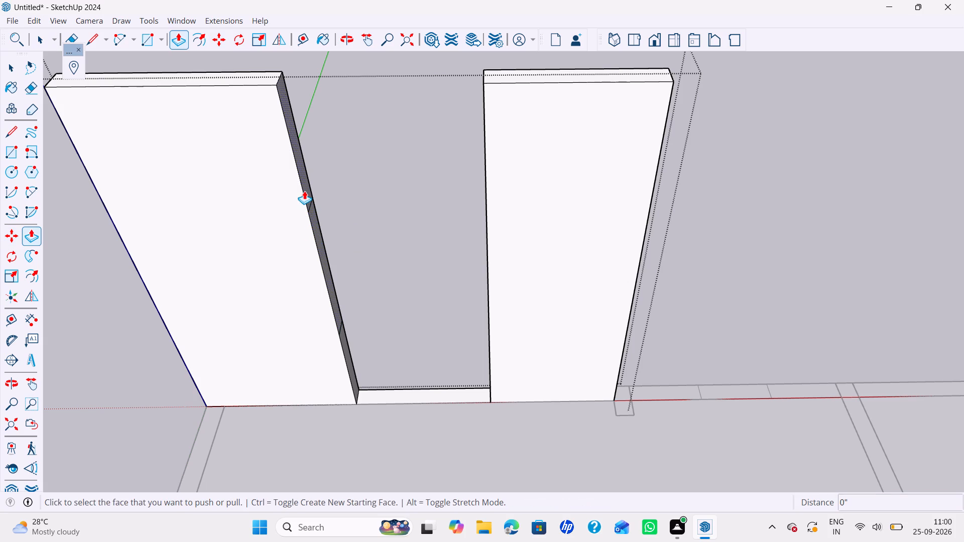
{"action": "left_click", "coordinate": [304, 191]}
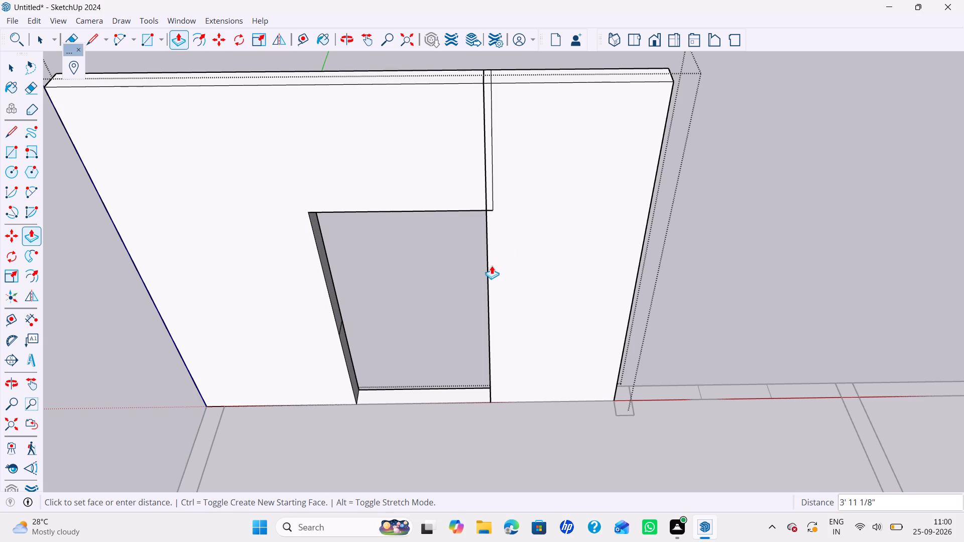
{"action": "left_click", "coordinate": [488, 275]}
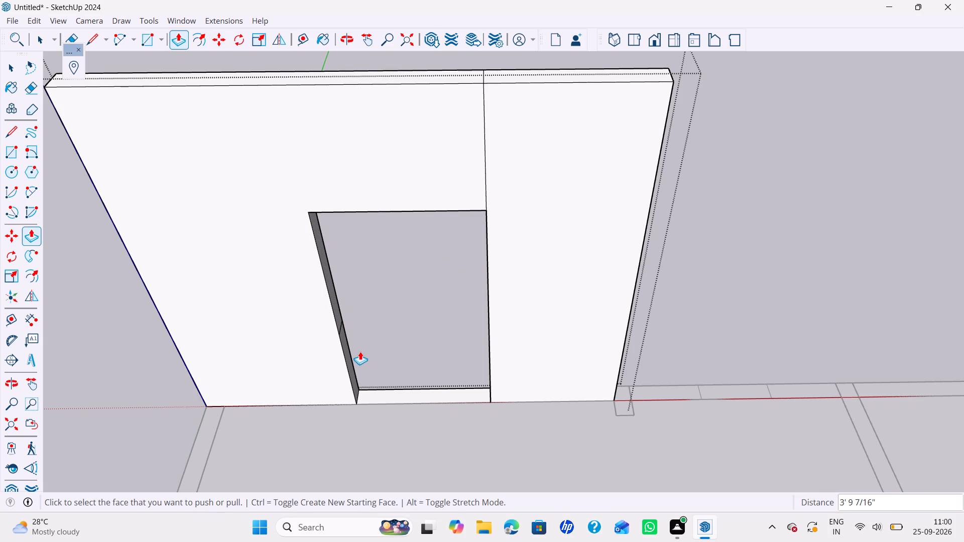
{"action": "double_click", "coordinate": [348, 369]}
Erase the leftover seam lines where the lintel and sill meet the right segment, on both wall faces and the top.
{"action": "key", "text": "e"}
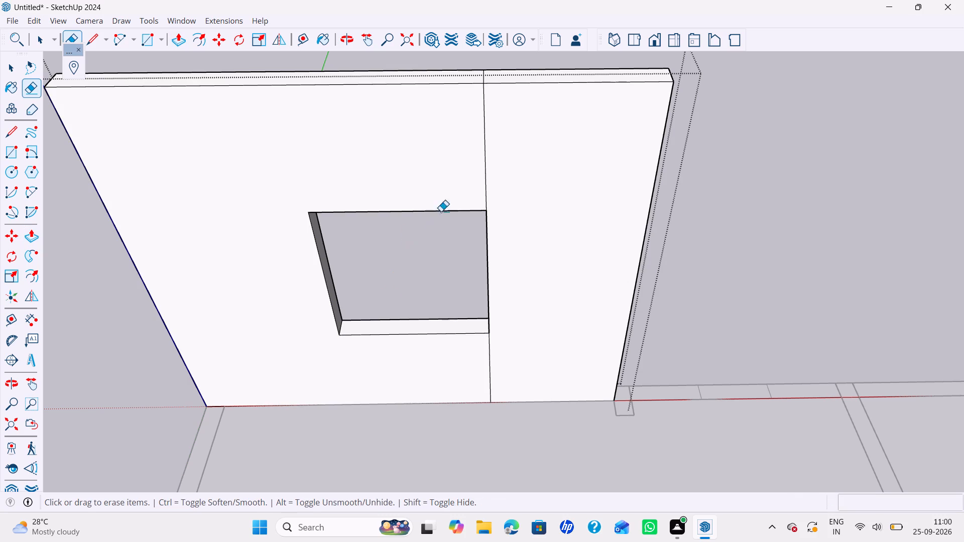
{"action": "left_click_drag", "start_coordinate": [449, 193], "coordinate": [548, 189]}
{"action": "left_click_drag", "start_coordinate": [492, 357], "coordinate": [489, 364]}
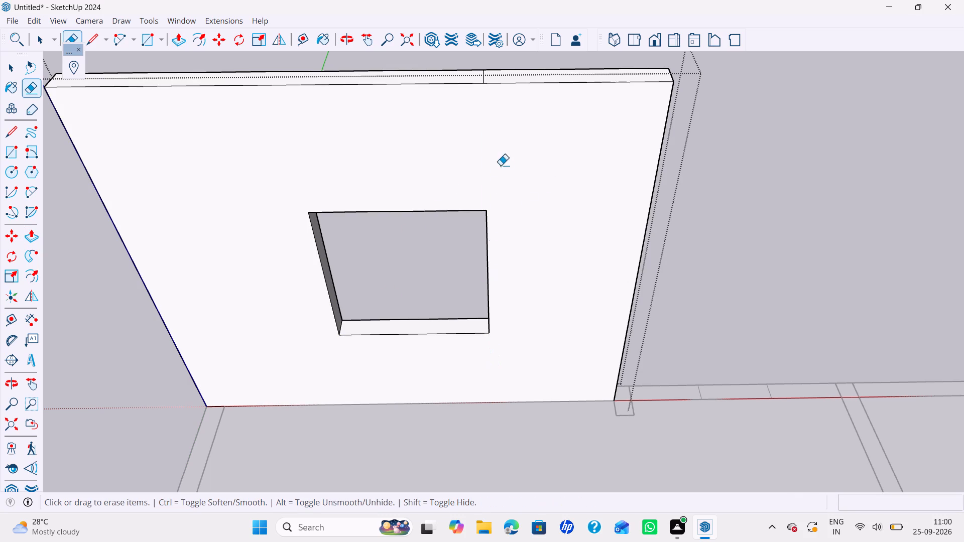
{"action": "left_click", "coordinate": [486, 80]}
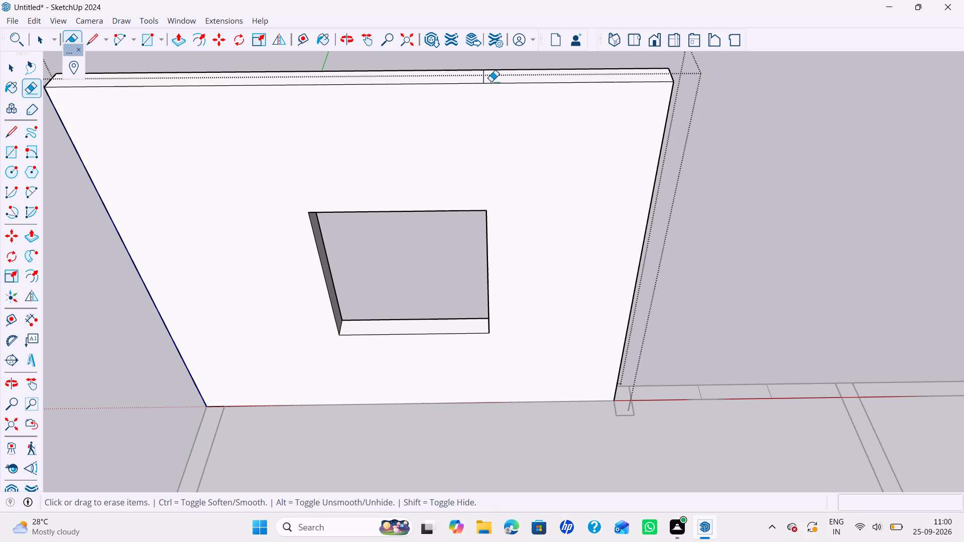
{"action": "left_click", "coordinate": [482, 78]}
{"action": "left_click", "coordinate": [484, 78]}
{"action": "scroll", "coordinate": [543, 91], "scroll_direction": "down", "scroll_amount": 3}
{"action": "middle_click_drag", "start_coordinate": [559, 118], "coordinate": [522, 211]}
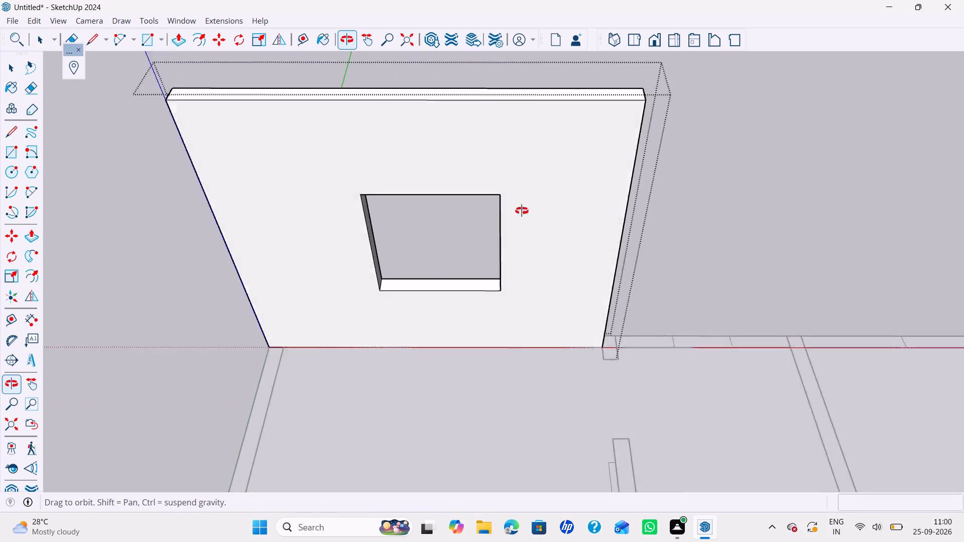
{"action": "middle_click_drag", "start_coordinate": [522, 211], "coordinate": [487, 402]}
{"action": "left_click", "coordinate": [496, 364]}
{"action": "left_click", "coordinate": [494, 361]}
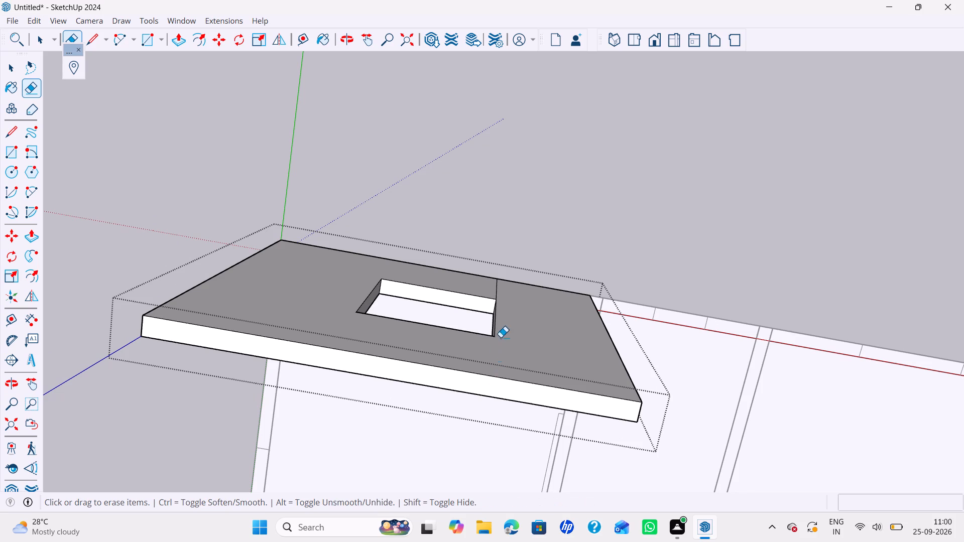
{"action": "left_click", "coordinate": [496, 295]}
{"action": "key", "text": "space"}
Open the group of the upper-left room's left outer wall and raise its upper and lower segments 10', leaving the middle one flat.
{"action": "scroll", "coordinate": [520, 333], "scroll_direction": "down", "scroll_amount": 5}
{"action": "middle_click_drag", "start_coordinate": [520, 335], "coordinate": [555, 167]}
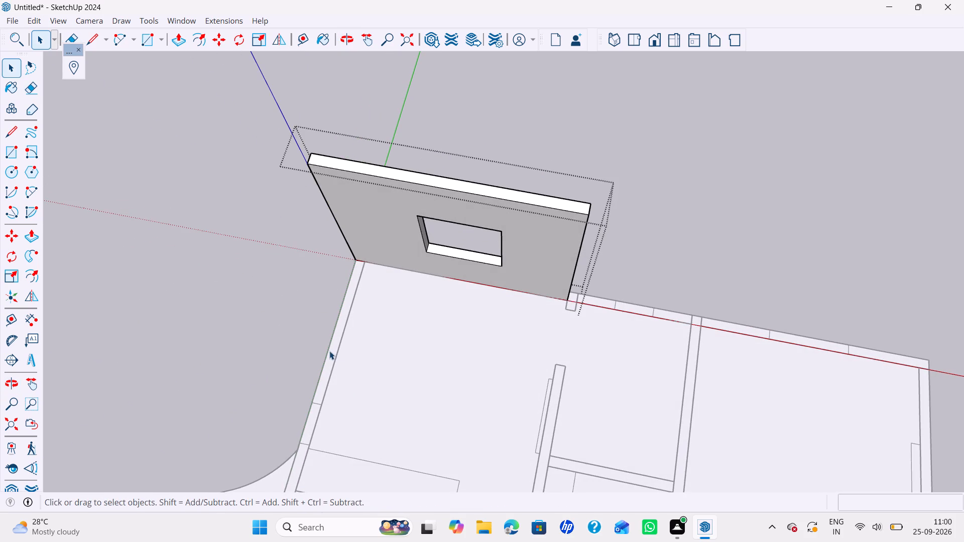
{"action": "double_click", "coordinate": [333, 355]}
{"action": "key", "text": "p"}
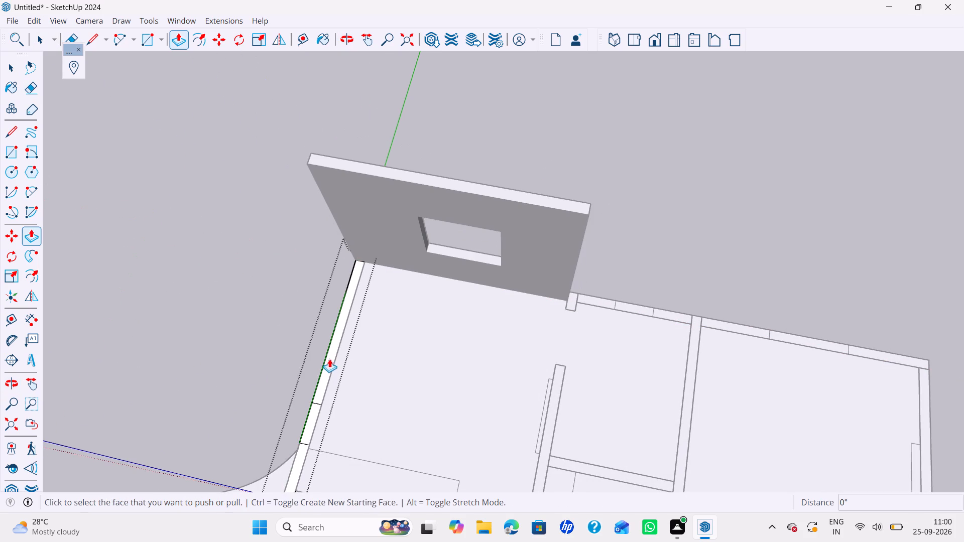
{"action": "left_click", "coordinate": [332, 346]}
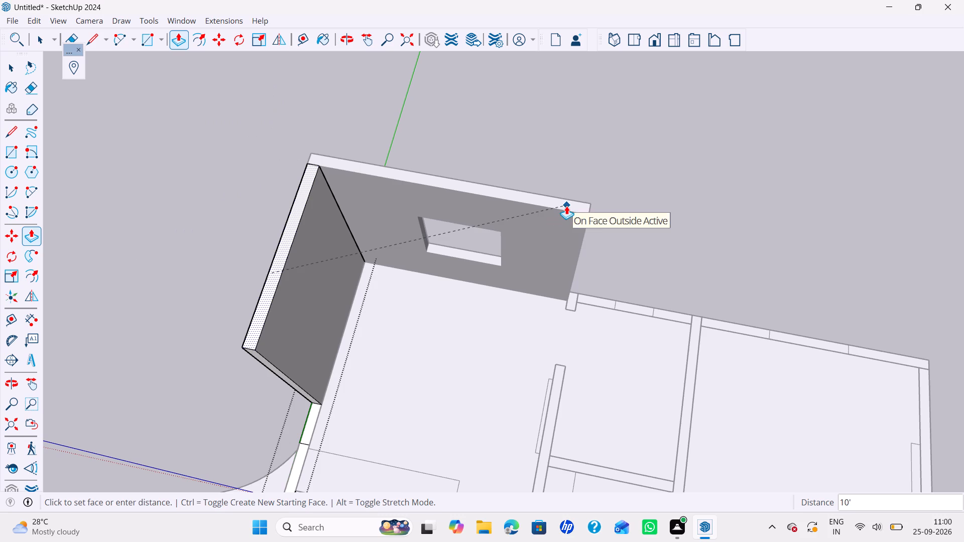
{"action": "left_click", "coordinate": [566, 206]}
{"action": "scroll", "coordinate": [435, 302], "scroll_direction": "down", "scroll_amount": 4}
{"action": "middle_click_drag", "start_coordinate": [356, 389], "coordinate": [393, 271], "text": "shift"}
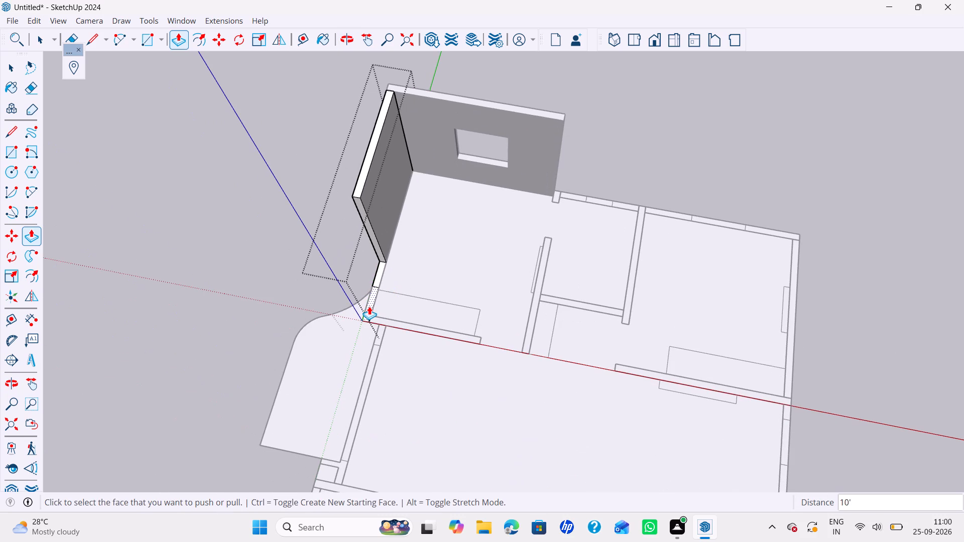
{"action": "double_click", "coordinate": [369, 306]}
Erase the leftover vertical lines on the room-side face of the left outer wall's raised lower segment.
{"action": "key", "text": "space"}
{"action": "key", "text": "e"}
{"action": "scroll", "coordinate": [366, 276], "scroll_direction": "up", "scroll_amount": 1}
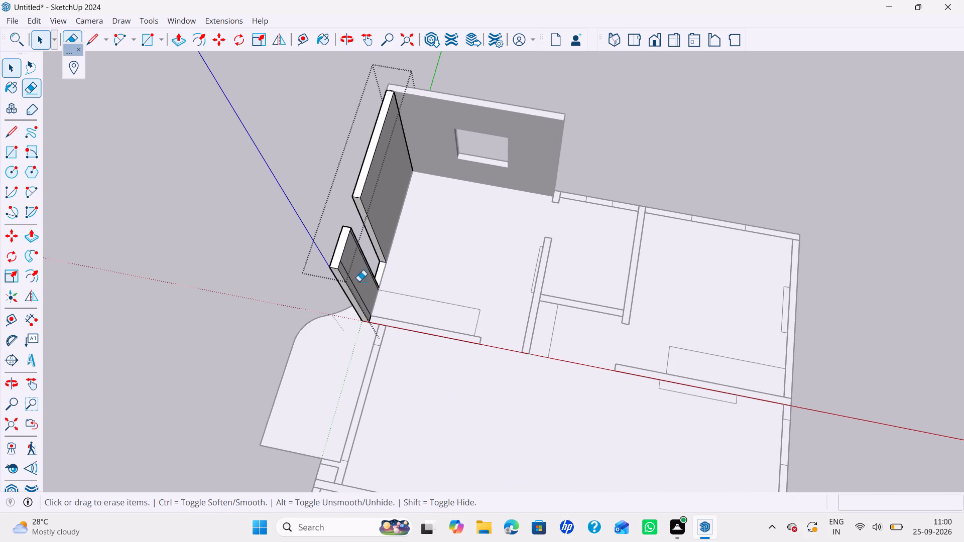
{"action": "scroll", "coordinate": [359, 281], "scroll_direction": "up", "scroll_amount": 3}
{"action": "left_click", "coordinate": [350, 274]}
{"action": "left_click", "coordinate": [351, 275]}
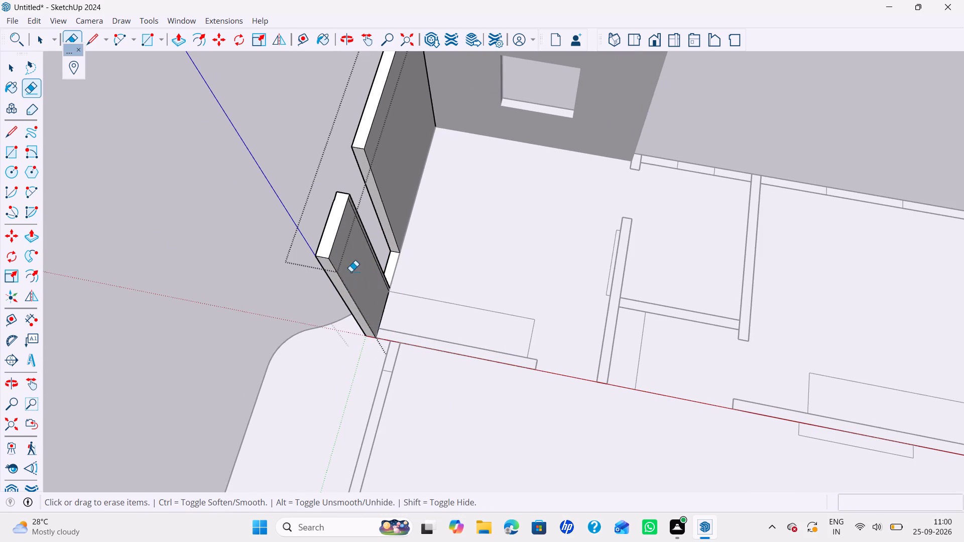
{"action": "scroll", "coordinate": [361, 242], "scroll_direction": "down", "scroll_amount": 1}
{"action": "scroll", "coordinate": [365, 236], "scroll_direction": "up", "scroll_amount": 5}
{"action": "left_click", "coordinate": [365, 235]}
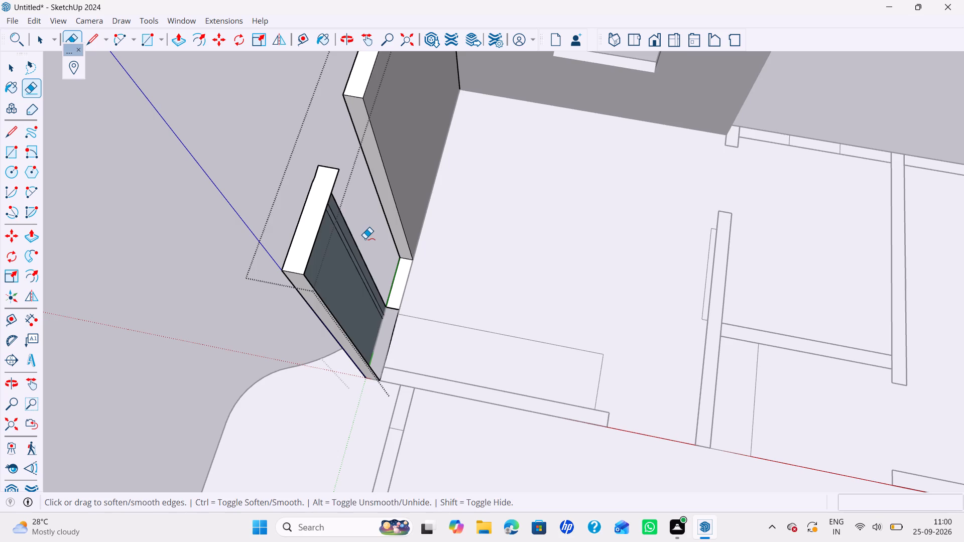
{"action": "key", "text": "ctrl+z"}
{"action": "scroll", "coordinate": [366, 240], "scroll_direction": "up", "scroll_amount": 1}
{"action": "left_click", "coordinate": [366, 240]}
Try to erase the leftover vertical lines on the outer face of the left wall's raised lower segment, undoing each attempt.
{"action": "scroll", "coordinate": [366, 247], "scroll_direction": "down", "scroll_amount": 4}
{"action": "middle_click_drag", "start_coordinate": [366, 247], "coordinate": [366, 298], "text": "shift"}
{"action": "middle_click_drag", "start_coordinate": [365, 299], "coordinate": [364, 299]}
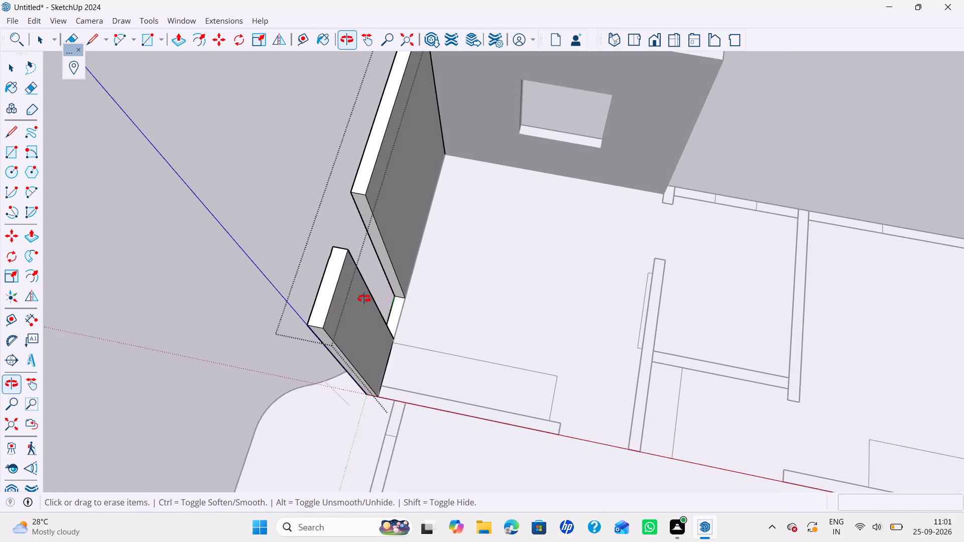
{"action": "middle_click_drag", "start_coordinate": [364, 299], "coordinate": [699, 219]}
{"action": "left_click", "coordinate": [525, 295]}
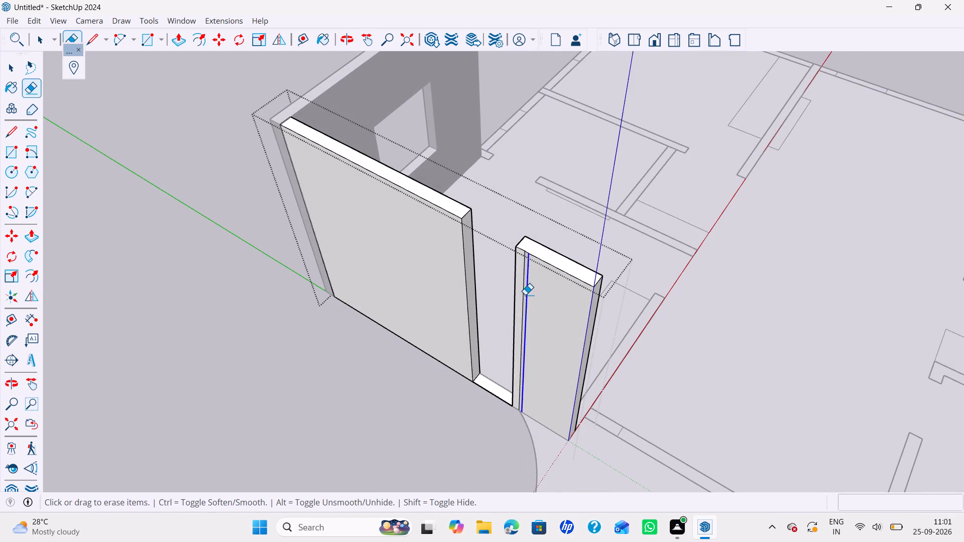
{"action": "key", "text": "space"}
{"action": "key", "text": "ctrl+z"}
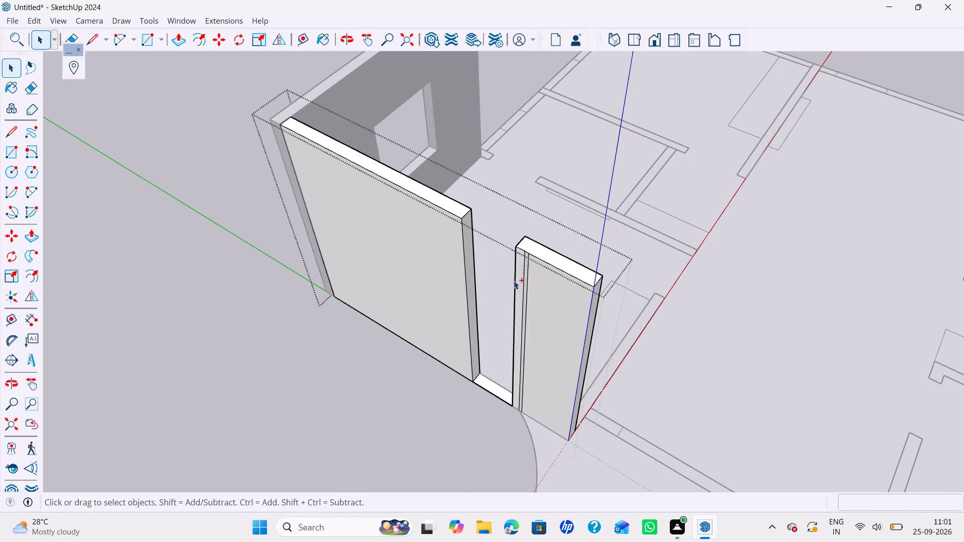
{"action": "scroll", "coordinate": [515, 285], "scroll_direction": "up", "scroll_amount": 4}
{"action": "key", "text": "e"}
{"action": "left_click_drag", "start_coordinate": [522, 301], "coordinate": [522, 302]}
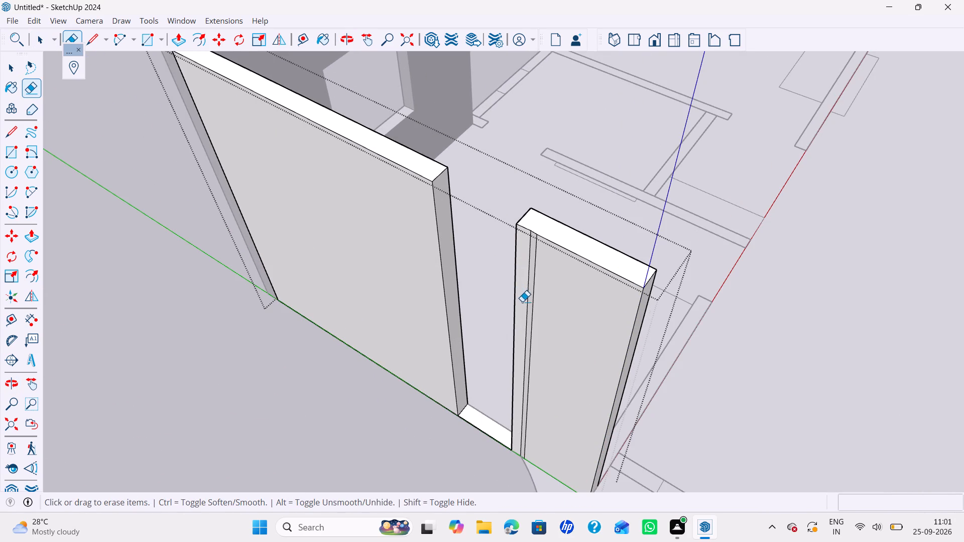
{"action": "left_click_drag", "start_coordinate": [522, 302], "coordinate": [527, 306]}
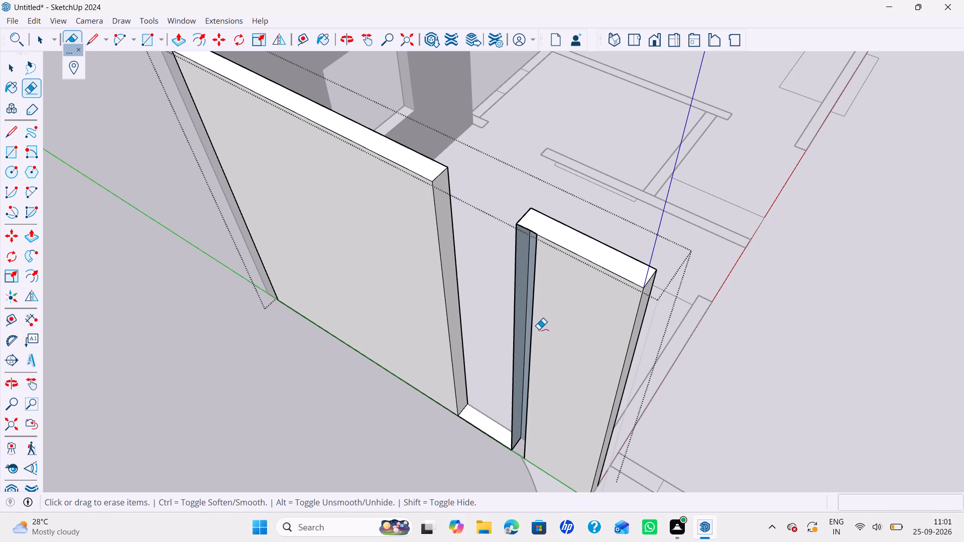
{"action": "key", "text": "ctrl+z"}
Erase the two leftover vertical lines on the outer face of the left wall's raised lower segment.
{"action": "key", "text": "space"}
{"action": "scroll", "coordinate": [529, 343], "scroll_direction": "up", "scroll_amount": 4}
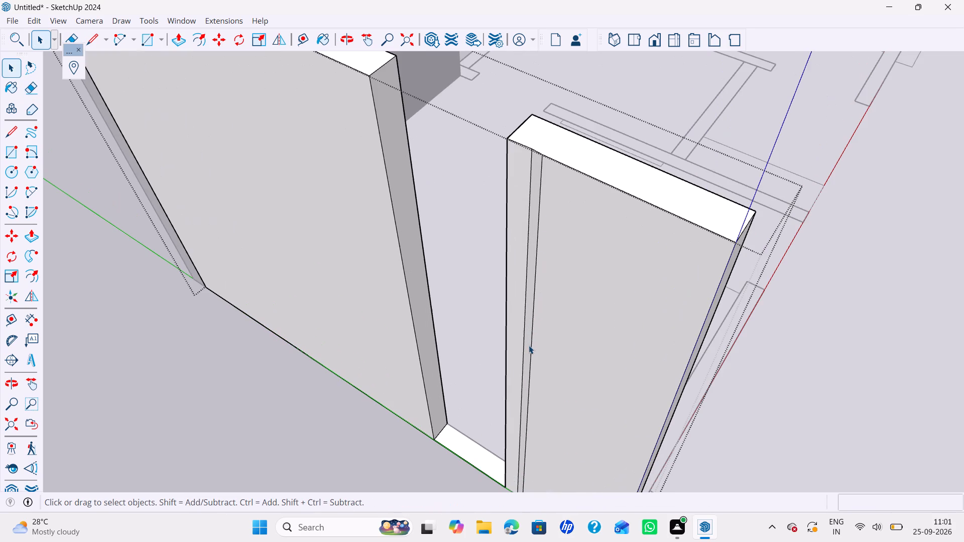
{"action": "scroll", "coordinate": [546, 159], "scroll_direction": "up", "scroll_amount": 4}
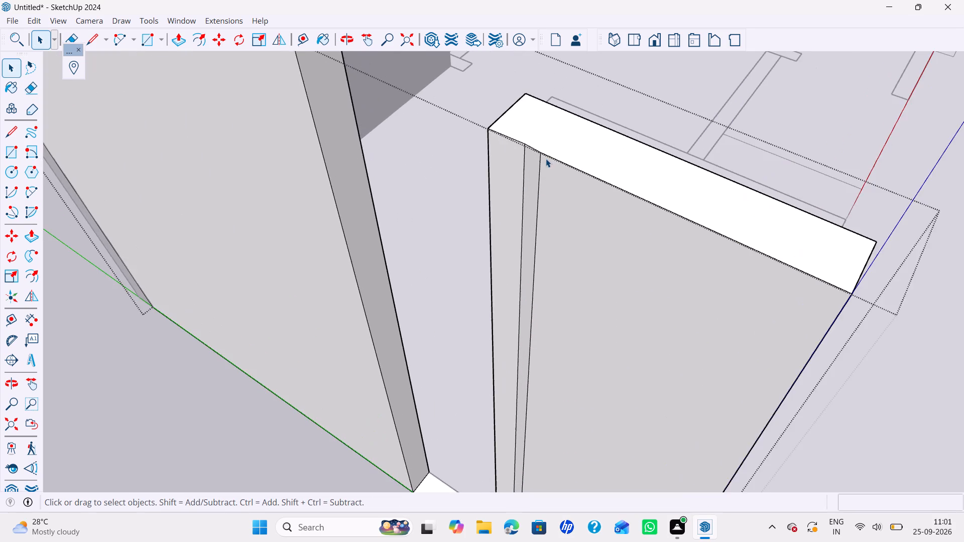
{"action": "scroll", "coordinate": [542, 157], "scroll_direction": "up", "scroll_amount": 6}
{"action": "middle_click_drag", "start_coordinate": [533, 155], "coordinate": [495, 198]}
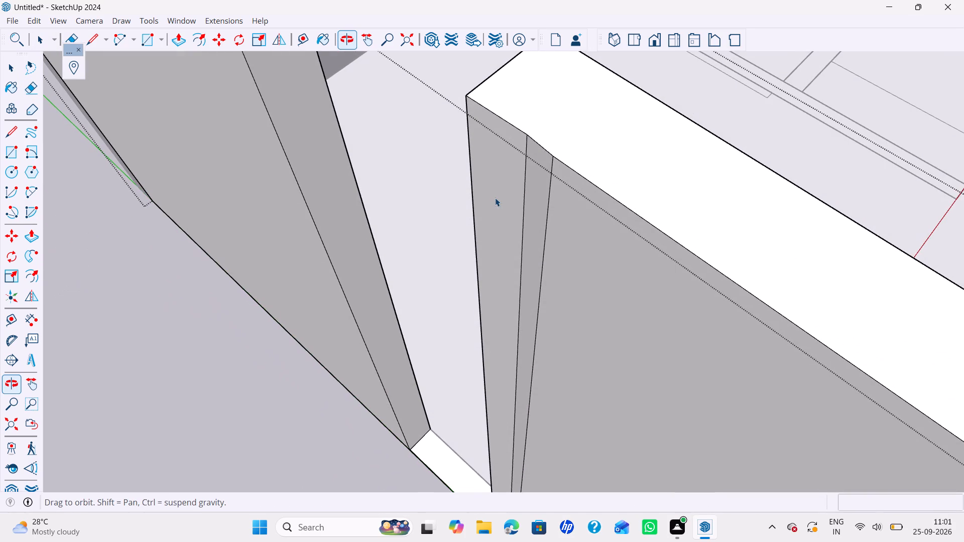
{"action": "type", "text": "re"}
{"action": "left_click_drag", "start_coordinate": [498, 201], "coordinate": [555, 285]}
{"action": "scroll", "coordinate": [555, 285], "scroll_direction": "down", "scroll_amount": 6}
{"action": "middle_click_drag", "start_coordinate": [555, 285], "coordinate": [554, 190], "text": "shift"}
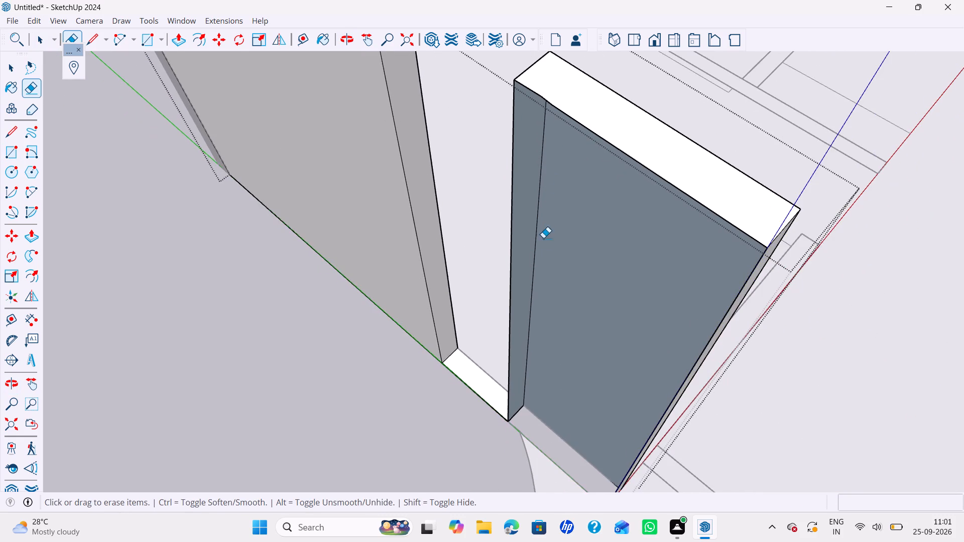
{"action": "scroll", "coordinate": [541, 239], "scroll_direction": "down", "scroll_amount": 6}
{"action": "scroll", "coordinate": [548, 304], "scroll_direction": "down", "scroll_amount": 2}
Draw a rectangle from the lower segment's bottom outer corner to its opposite top corner to rebuild the outer face.
{"action": "key", "text": "r"}
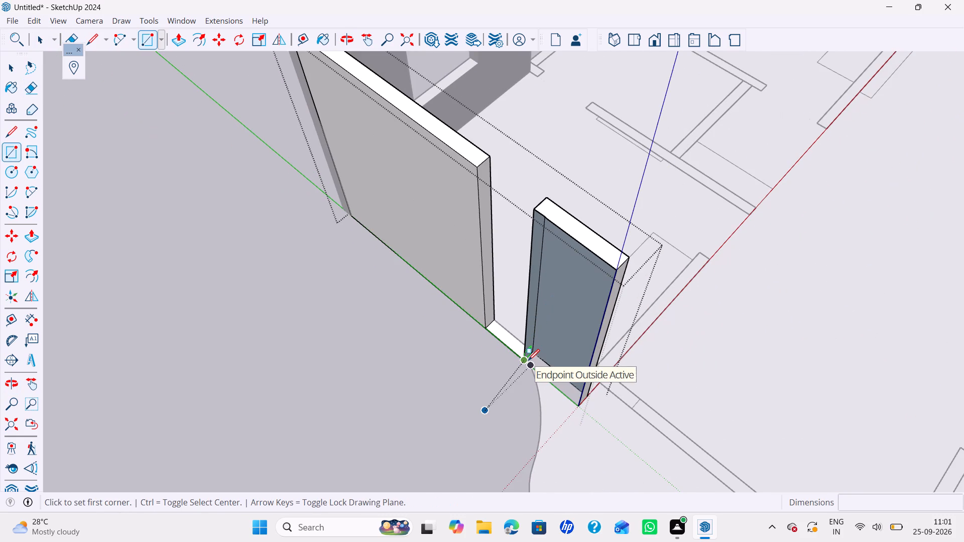
{"action": "scroll", "coordinate": [528, 360], "scroll_direction": "up", "scroll_amount": 11}
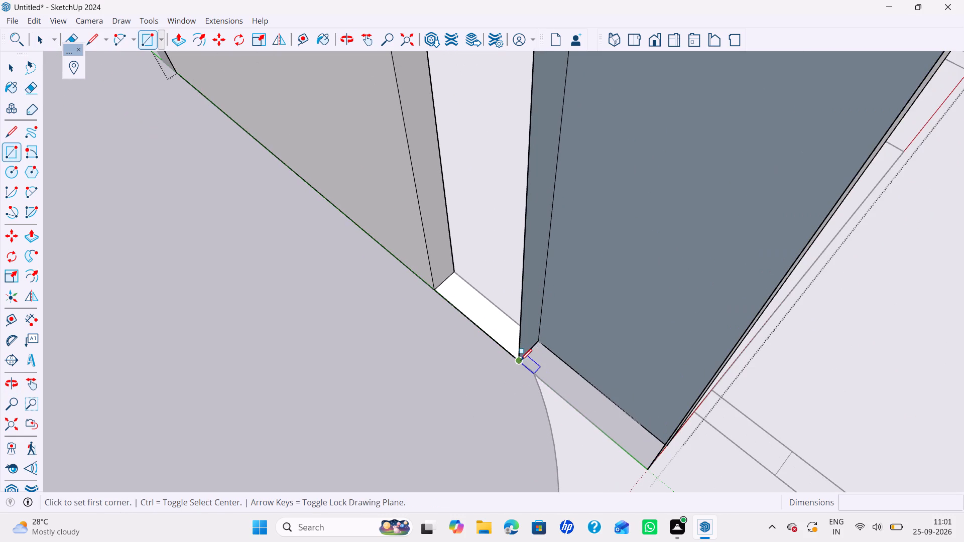
{"action": "left_click", "coordinate": [520, 360]}
{"action": "scroll", "coordinate": [569, 293], "scroll_direction": "down", "scroll_amount": 7}
{"action": "scroll", "coordinate": [622, 255], "scroll_direction": "down", "scroll_amount": 5}
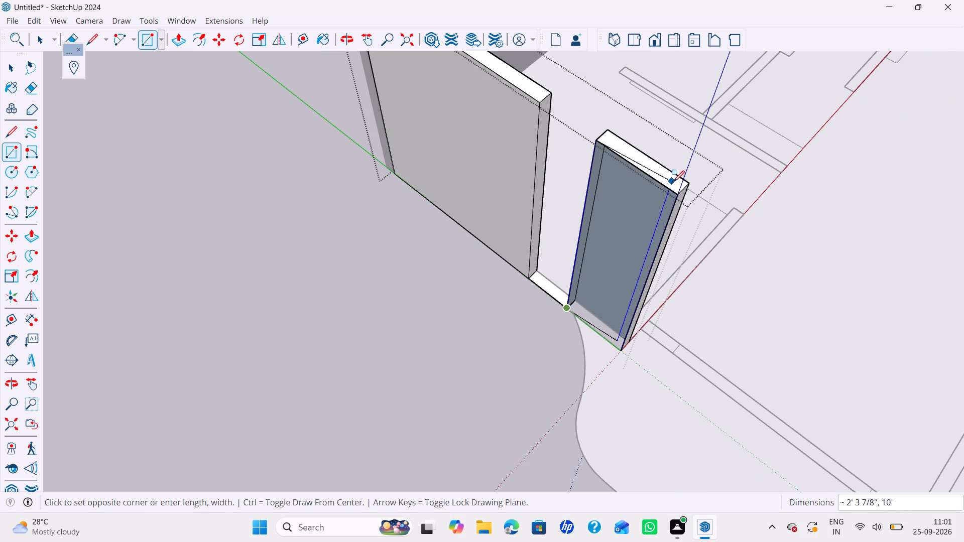
{"action": "left_click", "coordinate": [676, 197]}
{"action": "key", "text": "space"}
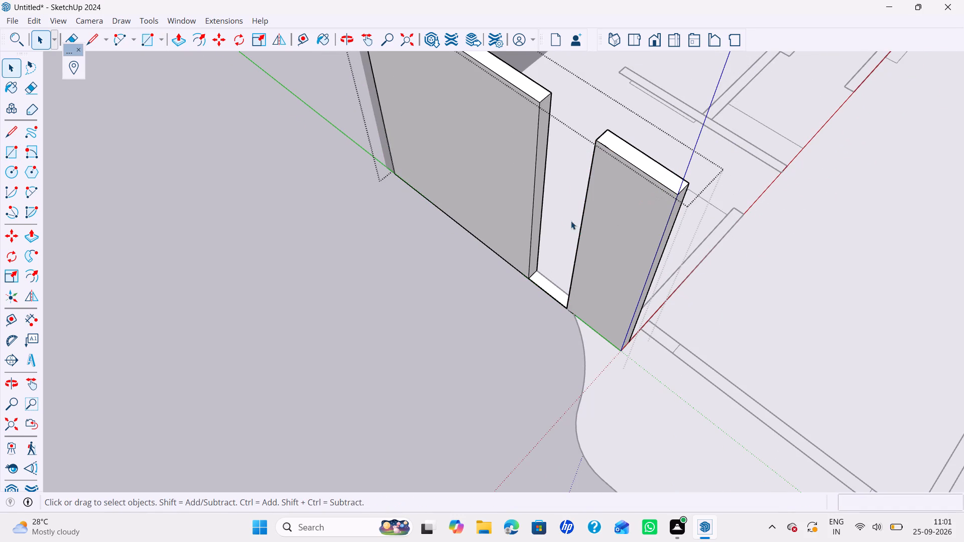
Copy the top edge of the longer segment's gap-side end face 3' down, and copy that line another 4' down.
{"action": "scroll", "coordinate": [548, 134], "scroll_direction": "up", "scroll_amount": 1}
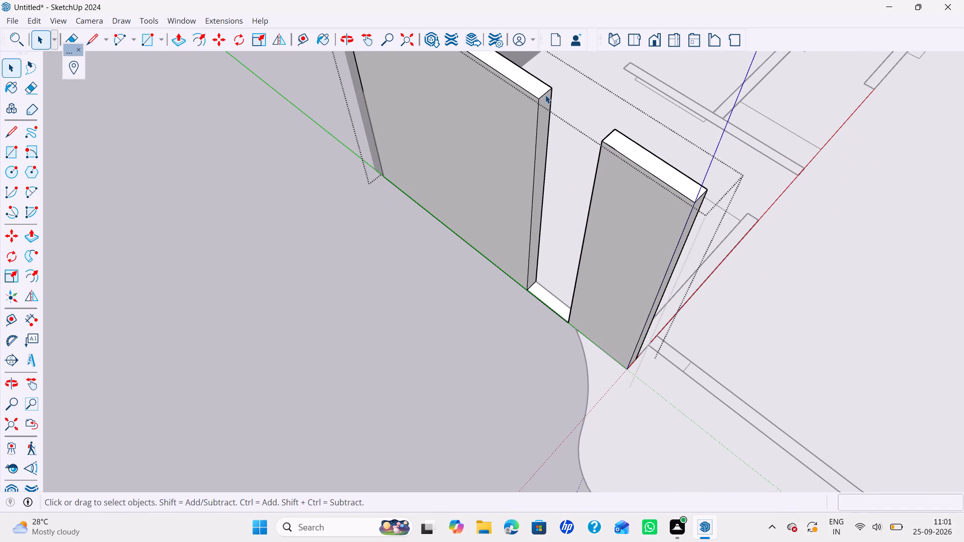
{"action": "left_click", "coordinate": [545, 95]}
{"action": "key", "text": "m"}
{"action": "left_click", "coordinate": [552, 92], "text": "ctrl"}
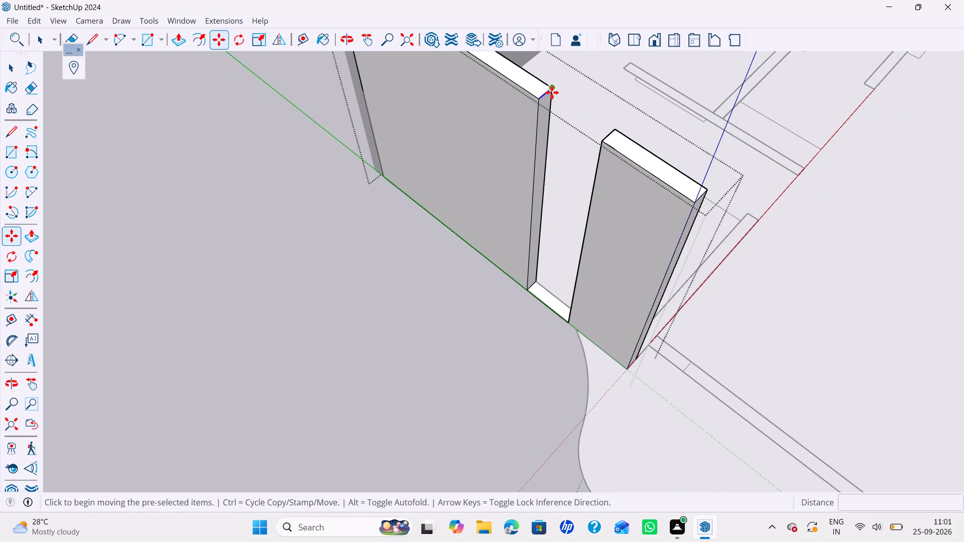
{"action": "type", "text": "3'"}
{"action": "key", "text": "Return"}
{"action": "left_click", "coordinate": [545, 166], "text": "ctrl"}
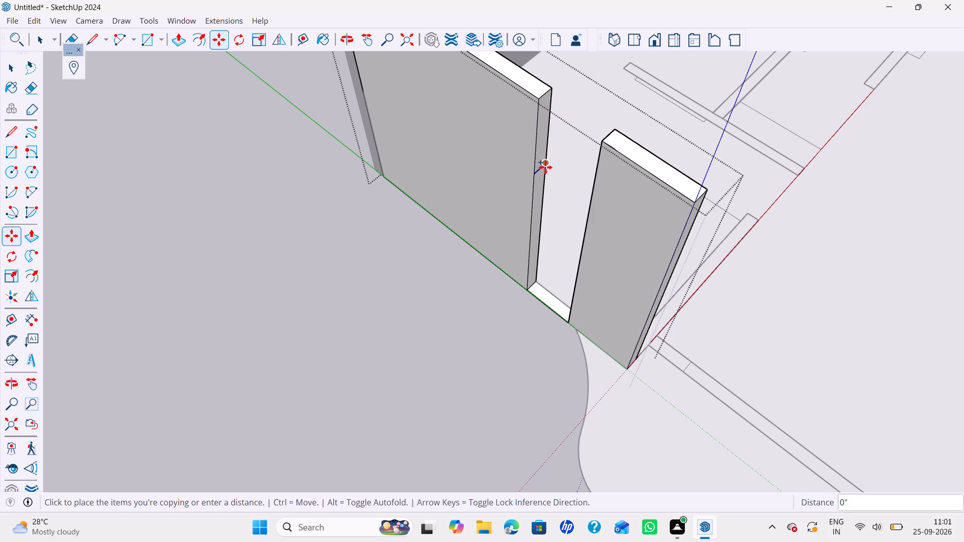
{"action": "key", "text": "4"}
{"action": "key", "text": "apostrophe"}
{"action": "key", "text": "Return"}
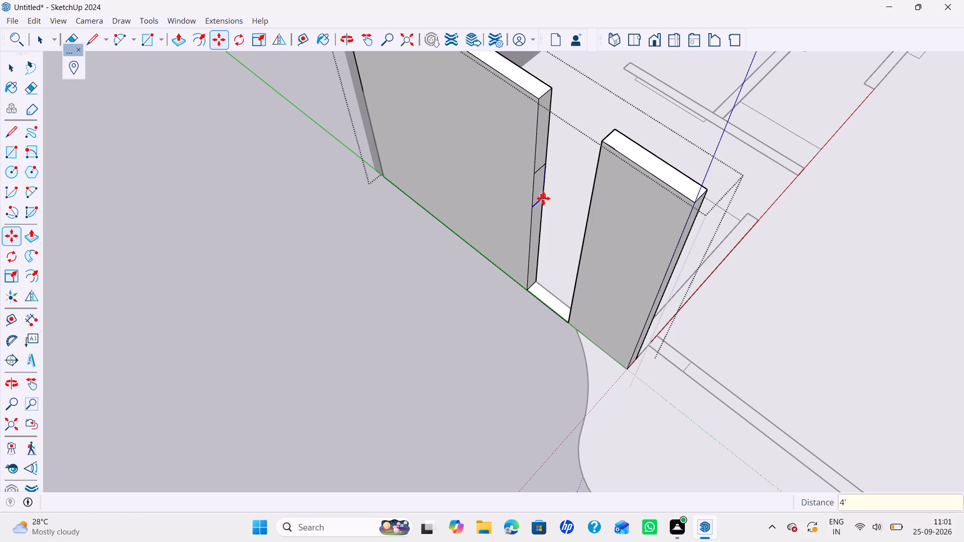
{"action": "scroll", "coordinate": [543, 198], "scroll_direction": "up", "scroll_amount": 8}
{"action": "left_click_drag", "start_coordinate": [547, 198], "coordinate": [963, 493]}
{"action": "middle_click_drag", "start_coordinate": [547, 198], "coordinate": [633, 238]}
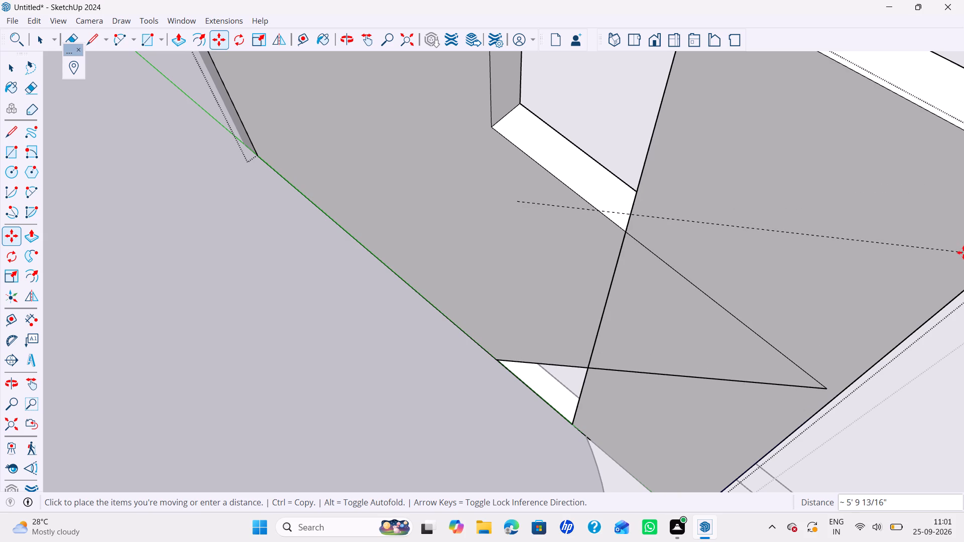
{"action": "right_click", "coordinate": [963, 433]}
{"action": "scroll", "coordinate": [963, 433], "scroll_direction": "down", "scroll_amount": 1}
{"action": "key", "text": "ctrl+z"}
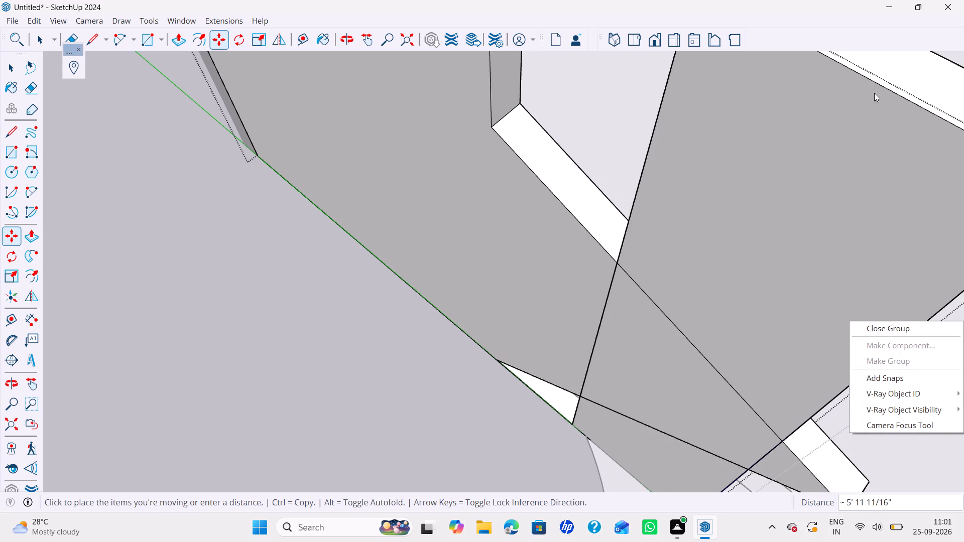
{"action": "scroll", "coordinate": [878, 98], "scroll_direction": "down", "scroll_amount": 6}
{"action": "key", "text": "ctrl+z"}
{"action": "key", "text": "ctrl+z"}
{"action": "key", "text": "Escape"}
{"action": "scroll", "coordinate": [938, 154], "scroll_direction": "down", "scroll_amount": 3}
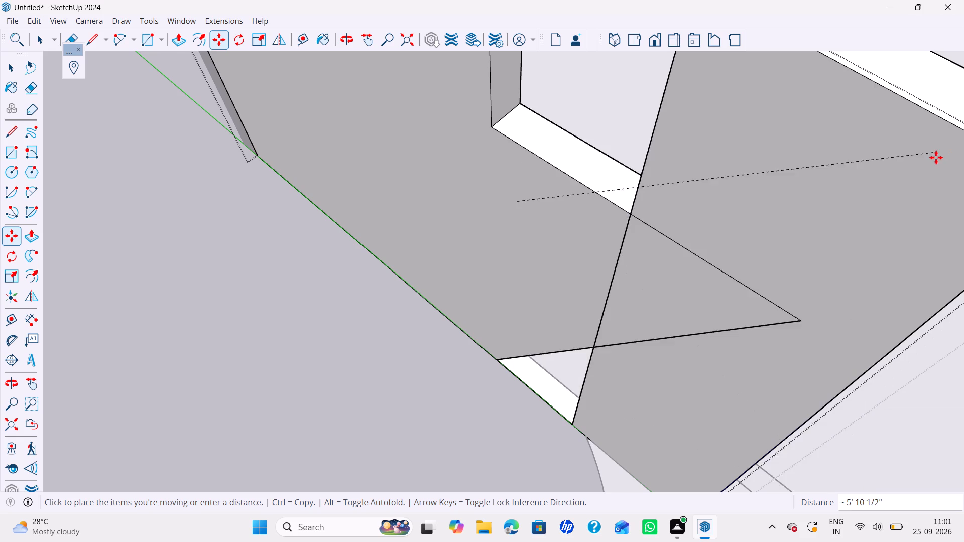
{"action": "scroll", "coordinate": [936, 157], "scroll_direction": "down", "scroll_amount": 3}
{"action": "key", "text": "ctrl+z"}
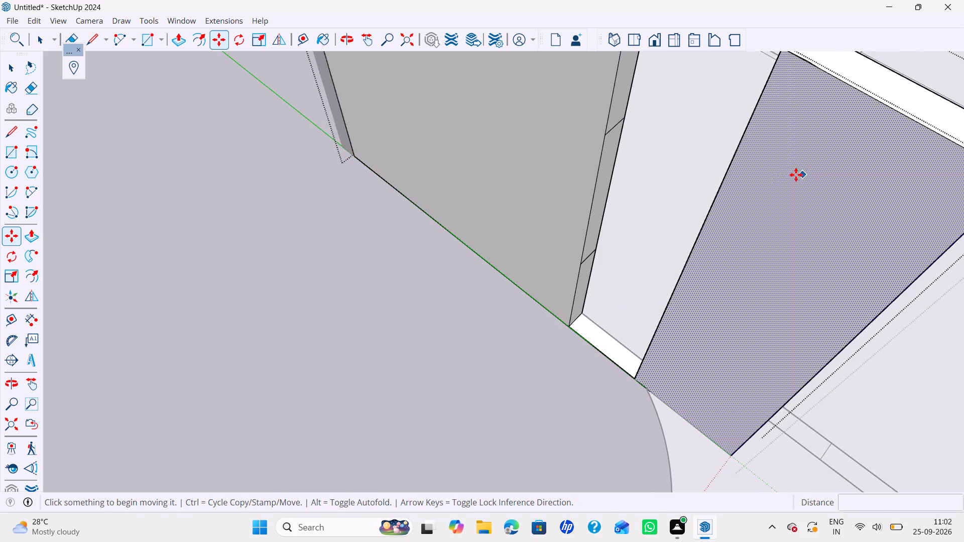
Push/pull the end face's top and bottom portions 2' across the gap to the lower segment, forming the window's lintel and sill.
{"action": "key", "text": "space"}
{"action": "key", "text": "p"}
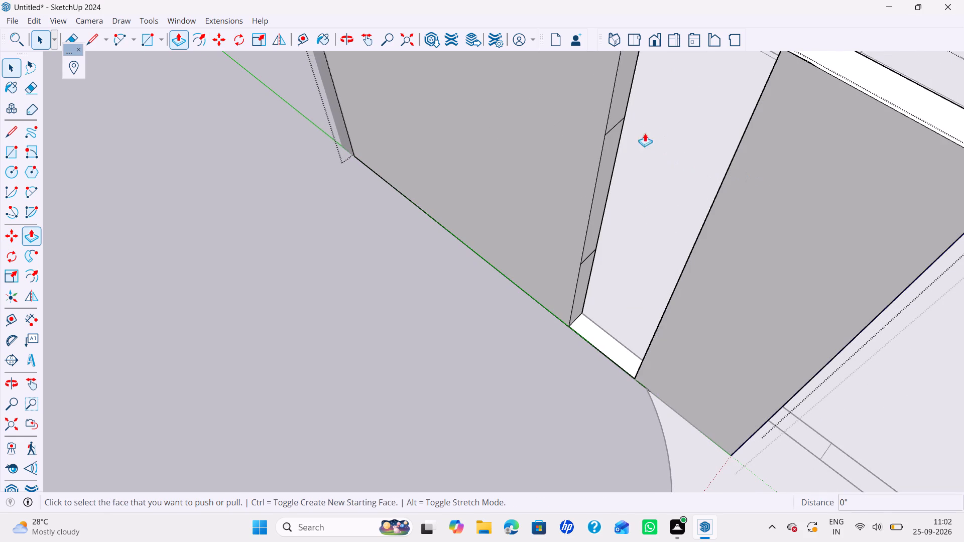
{"action": "left_click", "coordinate": [623, 111]}
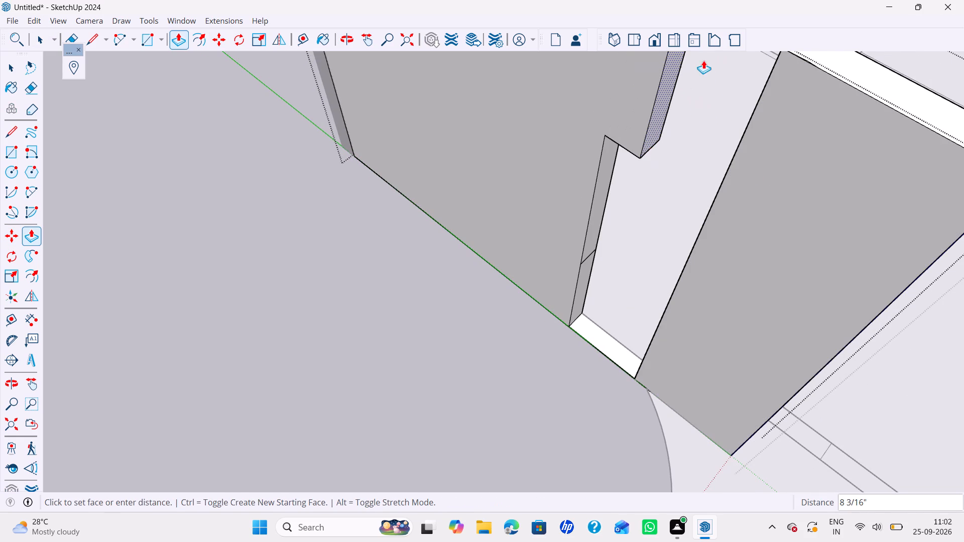
{"action": "scroll", "coordinate": [713, 77], "scroll_direction": "down", "scroll_amount": 5}
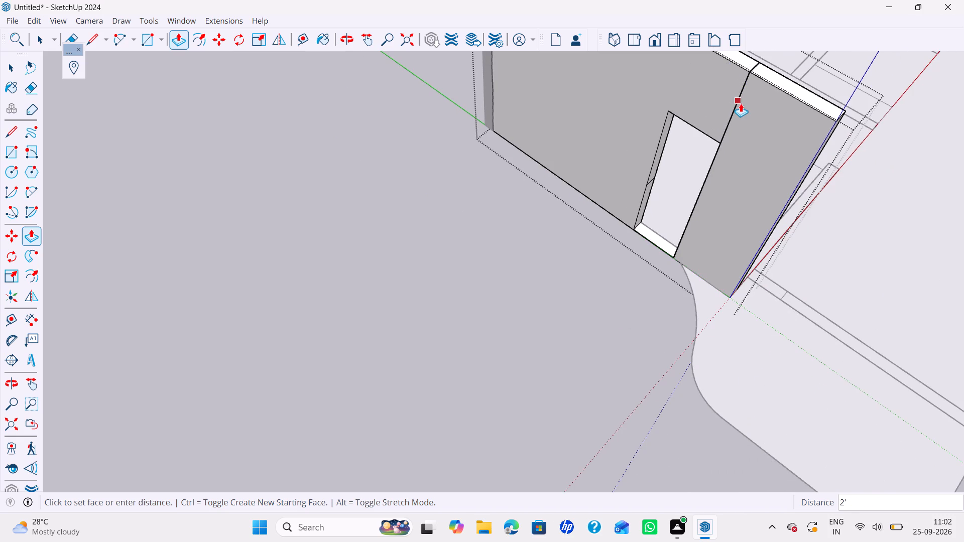
{"action": "left_click", "coordinate": [741, 103]}
{"action": "scroll", "coordinate": [649, 200], "scroll_direction": "up", "scroll_amount": 1}
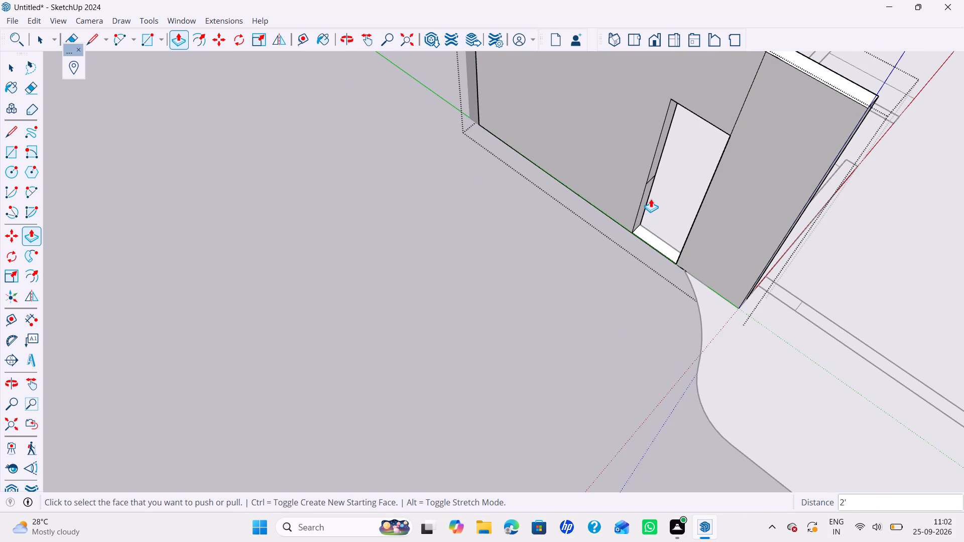
{"action": "scroll", "coordinate": [651, 199], "scroll_direction": "up", "scroll_amount": 5}
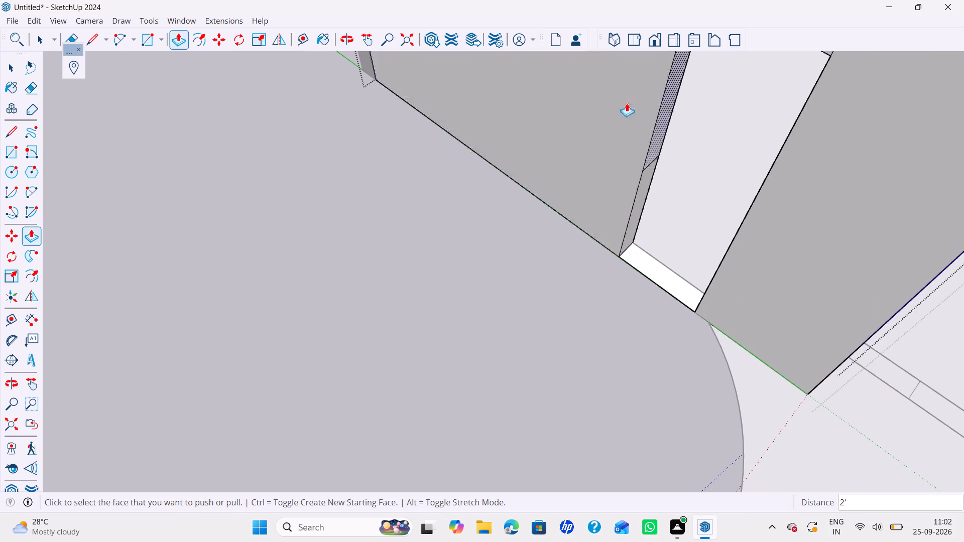
{"action": "double_click", "coordinate": [645, 186]}
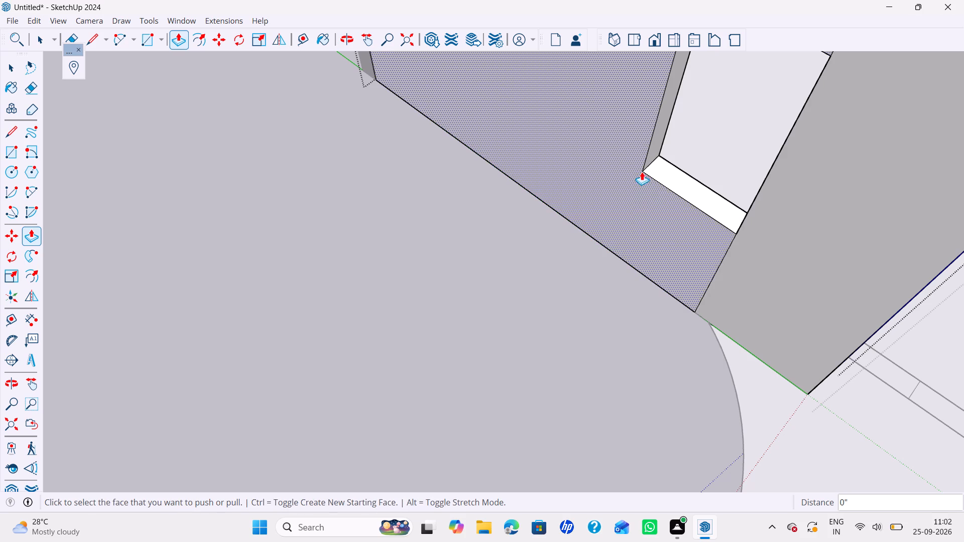
{"action": "key", "text": "space"}
Erase the leftover seam lines where the lintel and sill meet the lower segment, on both wall faces and the top.
{"action": "scroll", "coordinate": [671, 135], "scroll_direction": "down", "scroll_amount": 7}
{"action": "key", "text": "e"}
{"action": "scroll", "coordinate": [695, 110], "scroll_direction": "down", "scroll_amount": 3}
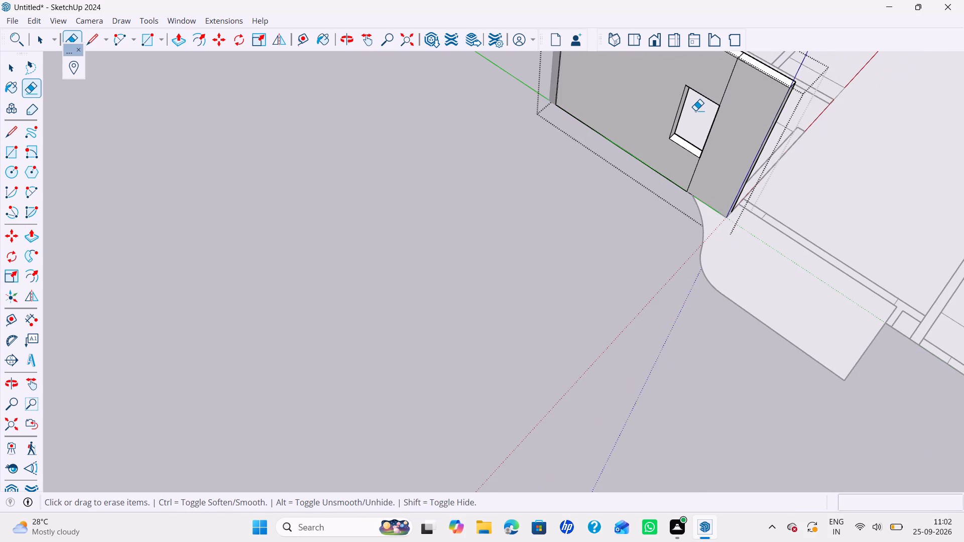
{"action": "left_click_drag", "start_coordinate": [730, 76], "coordinate": [748, 96], "text": "shift"}
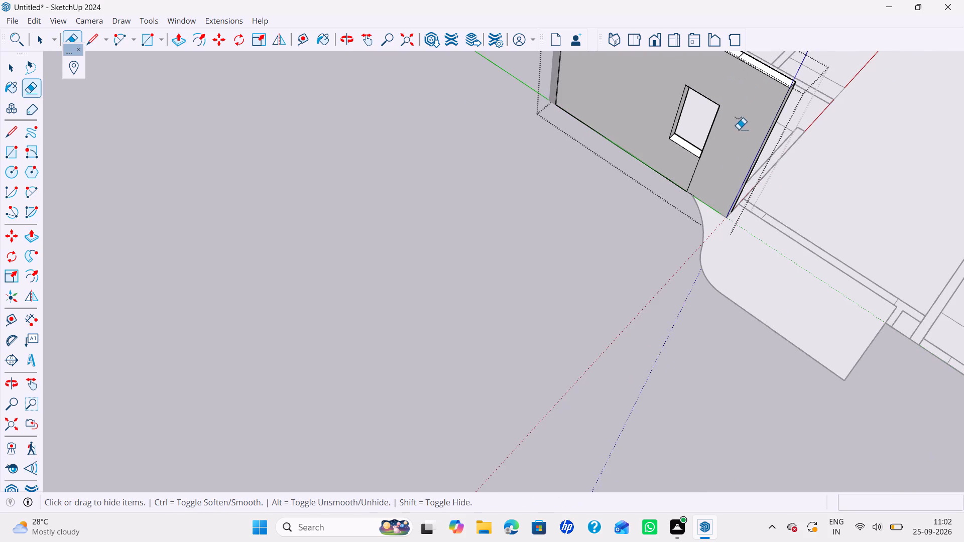
{"action": "left_click", "coordinate": [696, 174]}
{"action": "middle_click_drag", "start_coordinate": [743, 100], "coordinate": [717, 273]}
{"action": "scroll", "coordinate": [714, 220], "scroll_direction": "up", "scroll_amount": 4}
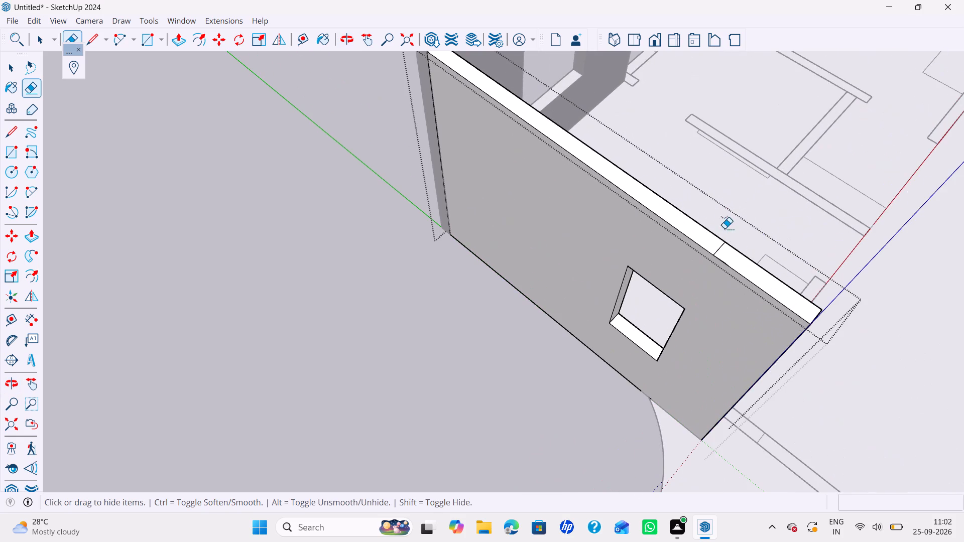
{"action": "left_click", "coordinate": [720, 249]}
{"action": "middle_click_drag", "start_coordinate": [755, 239], "coordinate": [642, 225]}
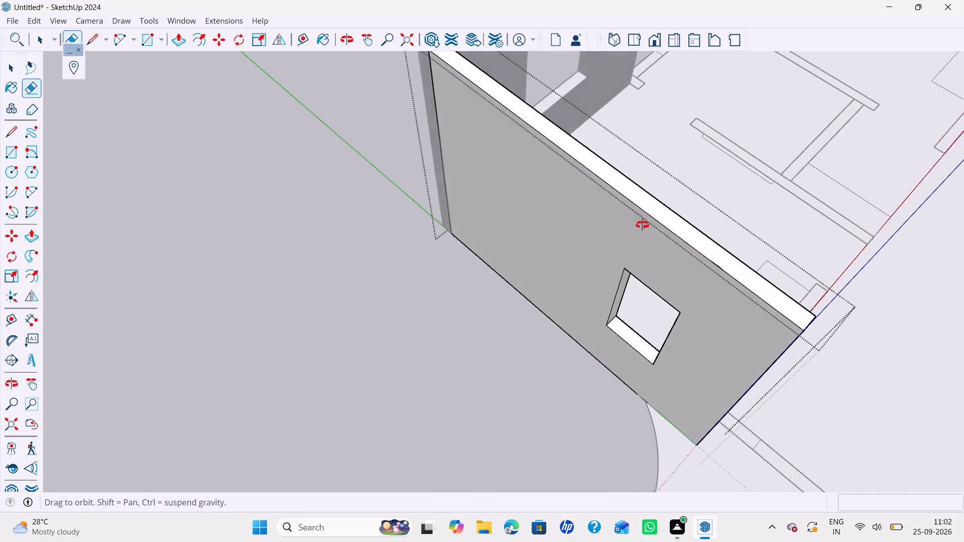
{"action": "middle_click_drag", "start_coordinate": [642, 225], "coordinate": [302, 196]}
{"action": "left_click_drag", "start_coordinate": [302, 196], "coordinate": [315, 187]}
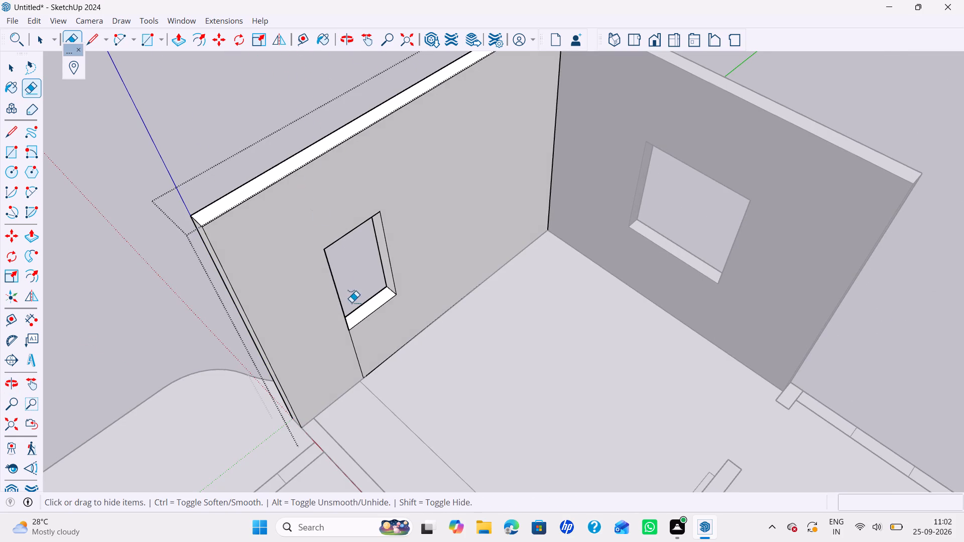
{"action": "left_click_drag", "start_coordinate": [344, 354], "coordinate": [369, 345]}
{"action": "key", "text": "space"}
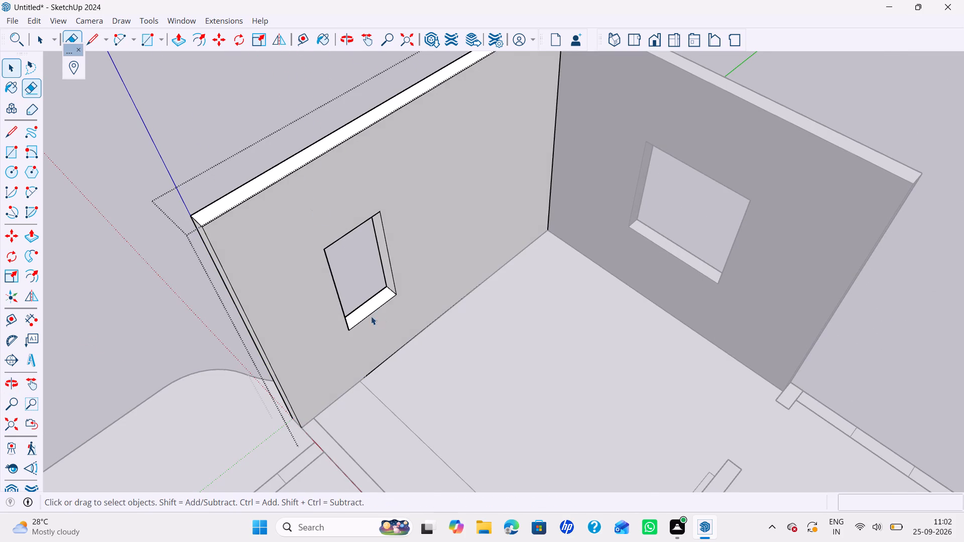
Open the interior wall group with the door gap and push/pull both its short stub and its long segment up 10'.
{"action": "scroll", "coordinate": [244, 247], "scroll_direction": "down", "scroll_amount": 1}
{"action": "left_click", "coordinate": [185, 146]}
{"action": "scroll", "coordinate": [288, 218], "scroll_direction": "down", "scroll_amount": 11}
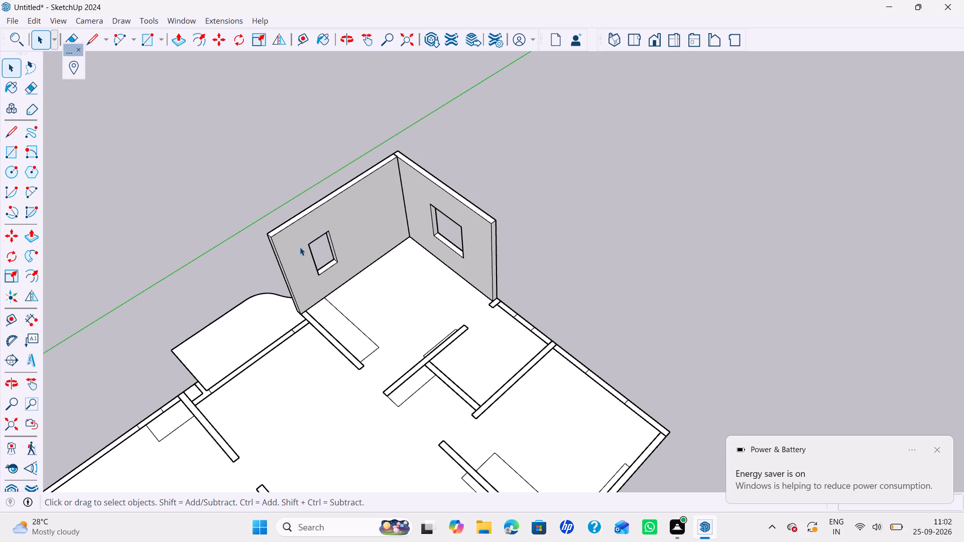
{"action": "scroll", "coordinate": [365, 61], "scroll_direction": "down", "scroll_amount": 5}
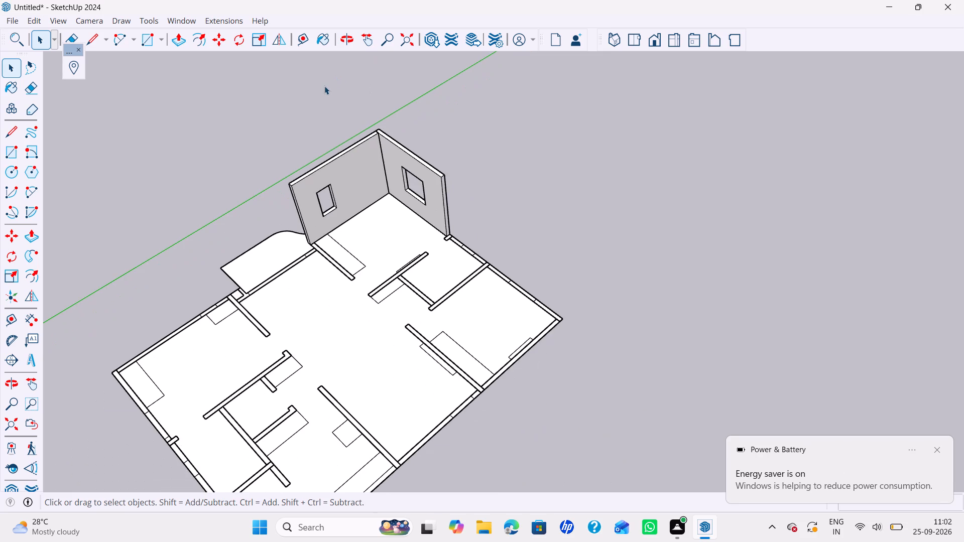
{"action": "middle_click_drag", "start_coordinate": [341, 151], "coordinate": [371, 76], "text": "shift"}
{"action": "scroll", "coordinate": [461, 160], "scroll_direction": "up", "scroll_amount": 3}
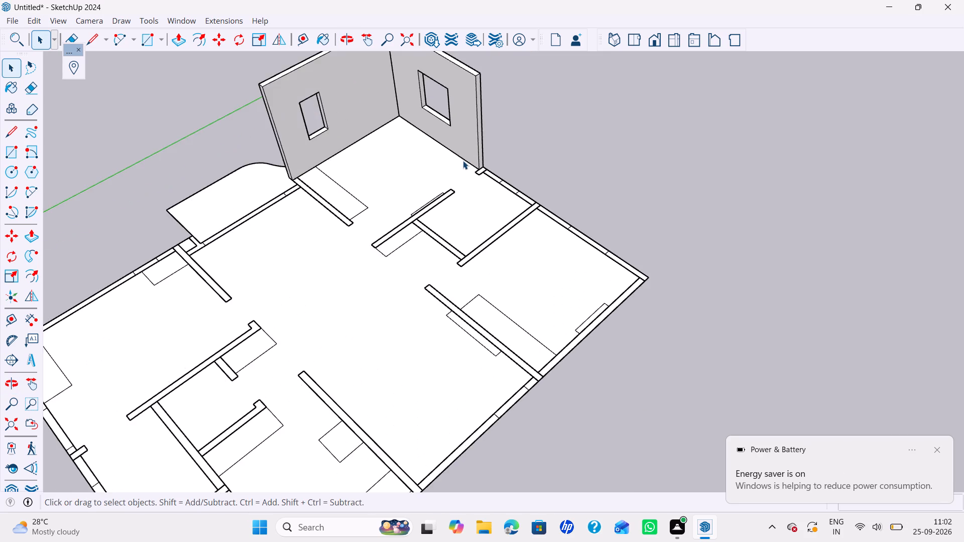
{"action": "scroll", "coordinate": [463, 161], "scroll_direction": "up", "scroll_amount": 2}
{"action": "scroll", "coordinate": [516, 148], "scroll_direction": "up", "scroll_amount": 4}
{"action": "scroll", "coordinate": [479, 179], "scroll_direction": "up", "scroll_amount": 5}
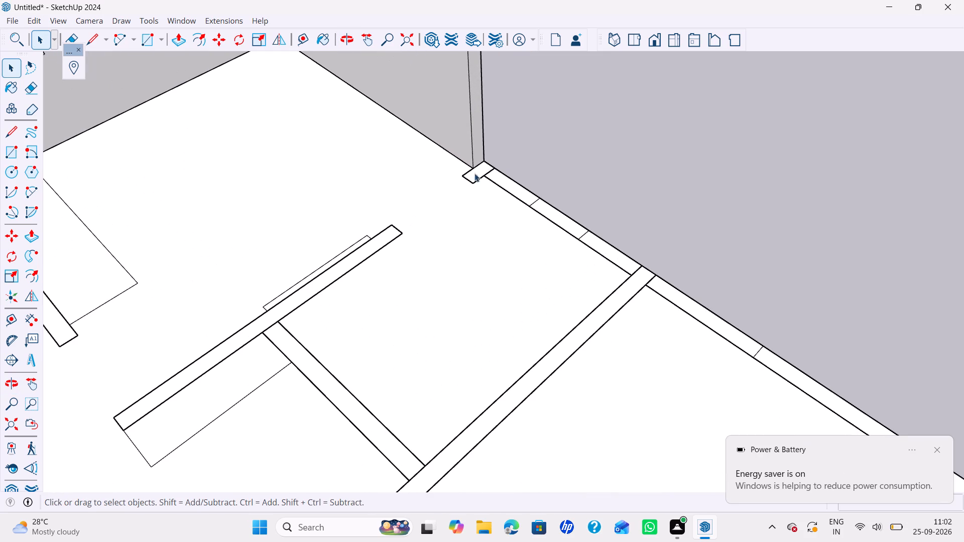
{"action": "double_click", "coordinate": [474, 174]}
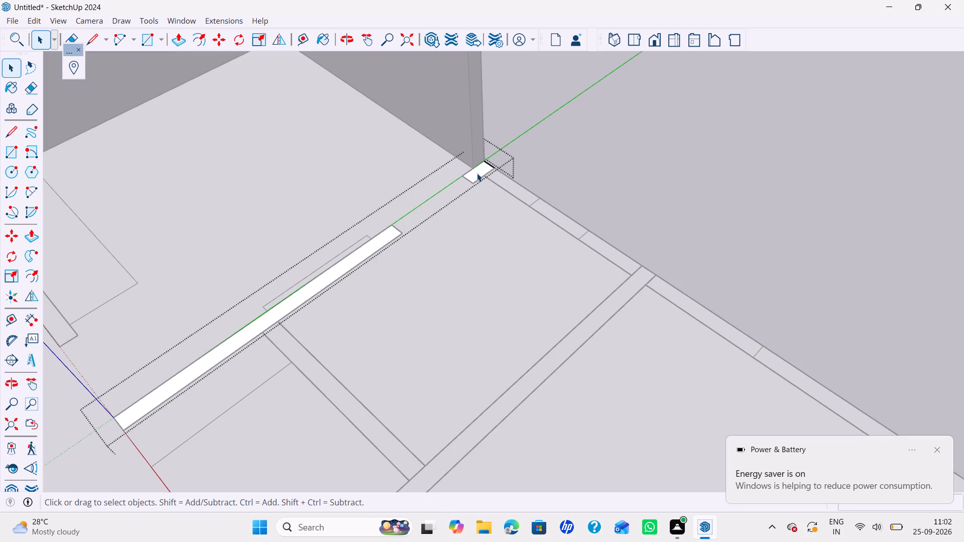
{"action": "key", "text": "p"}
{"action": "left_click", "coordinate": [470, 178]}
{"action": "scroll", "coordinate": [373, 160], "scroll_direction": "down", "scroll_amount": 4}
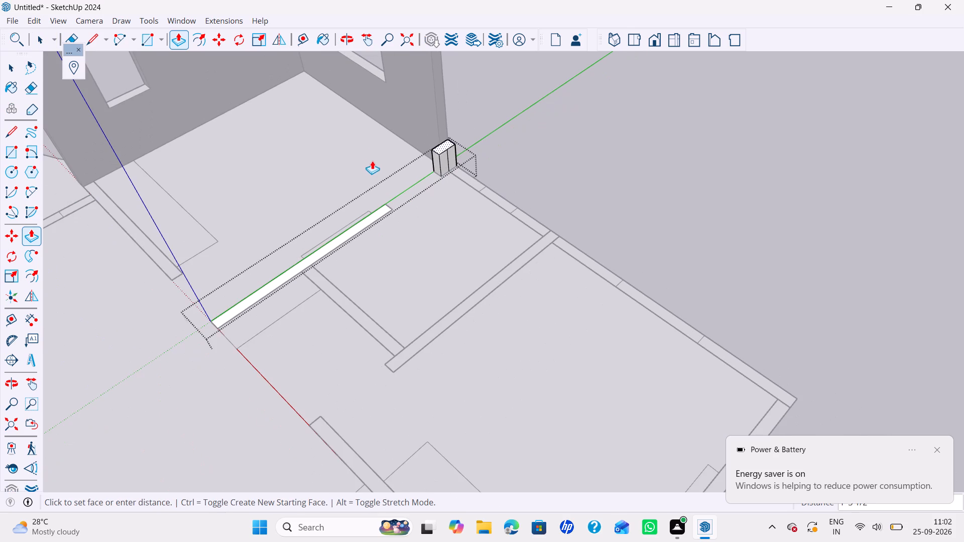
{"action": "type", "text": "10'"}
{"action": "key", "text": "Return"}
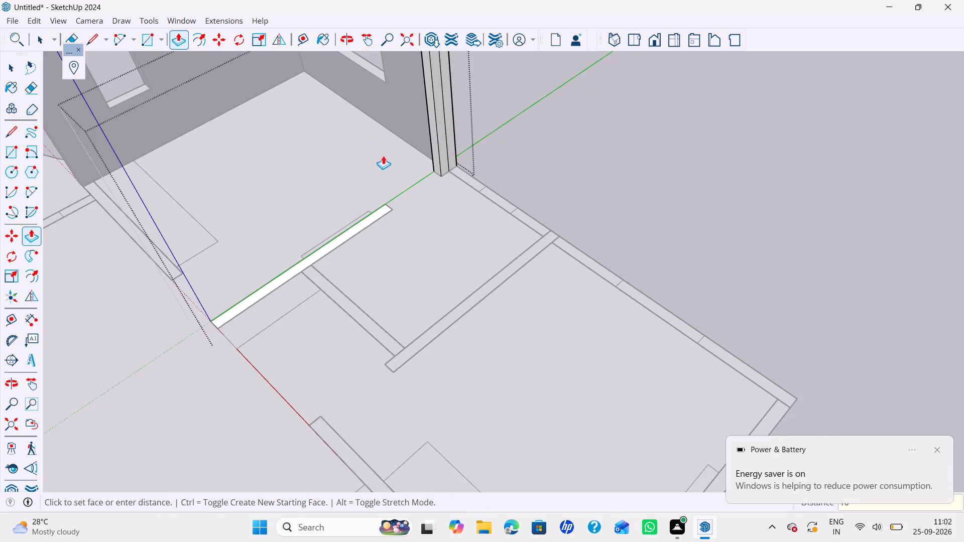
{"action": "scroll", "coordinate": [375, 217], "scroll_direction": "down", "scroll_amount": 1}
{"action": "double_click", "coordinate": [367, 222]}
Erase the extra vertical lines on both sides of the raised long segment and on the short stub.
{"action": "scroll", "coordinate": [378, 187], "scroll_direction": "down", "scroll_amount": 4}
{"action": "middle_click_drag", "start_coordinate": [382, 186], "coordinate": [401, 251], "text": "shift"}
{"action": "key", "text": "e"}
{"action": "left_click_drag", "start_coordinate": [359, 266], "coordinate": [334, 283]}
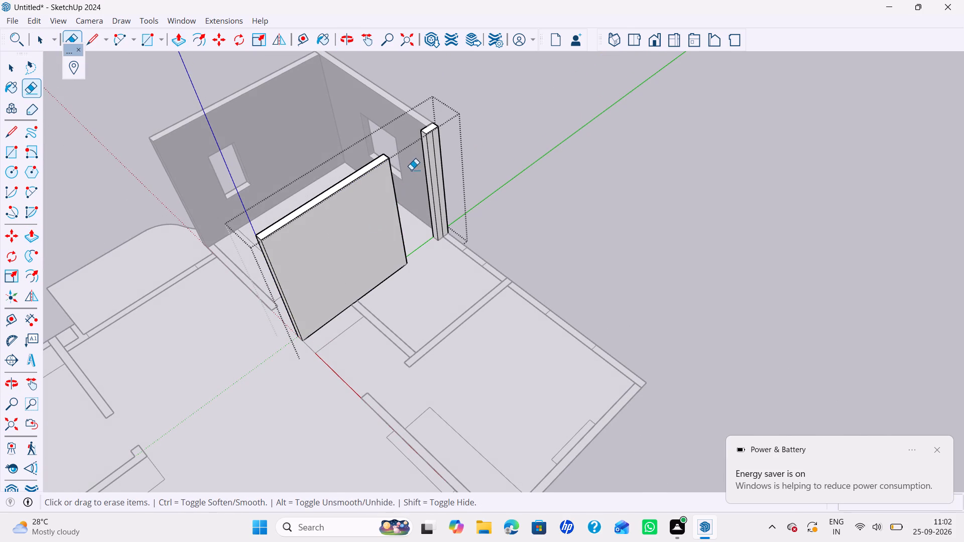
{"action": "scroll", "coordinate": [455, 159], "scroll_direction": "up", "scroll_amount": 4}
{"action": "left_click", "coordinate": [431, 158]}
{"action": "scroll", "coordinate": [429, 177], "scroll_direction": "down", "scroll_amount": 6}
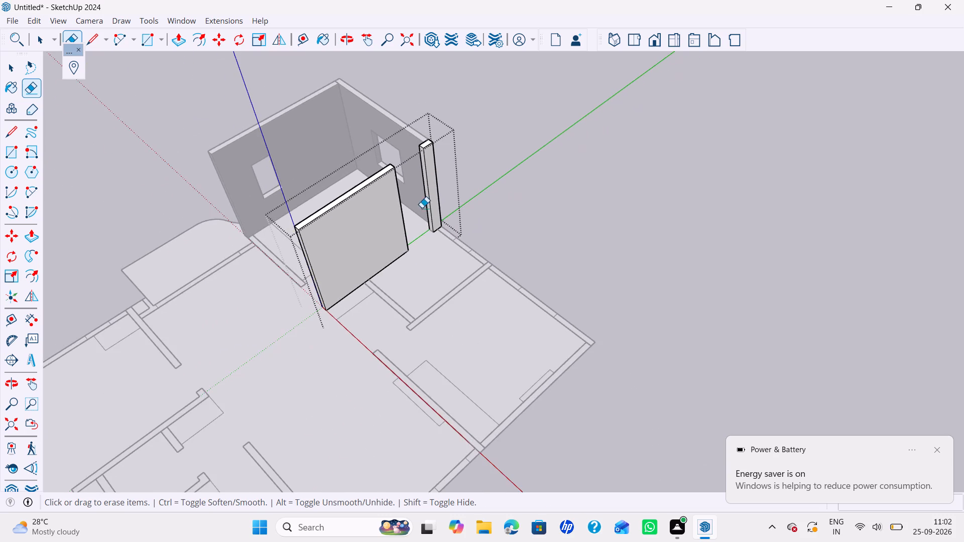
{"action": "middle_click_drag", "start_coordinate": [420, 230], "coordinate": [696, 184]}
{"action": "middle_click_drag", "start_coordinate": [558, 250], "coordinate": [682, 191]}
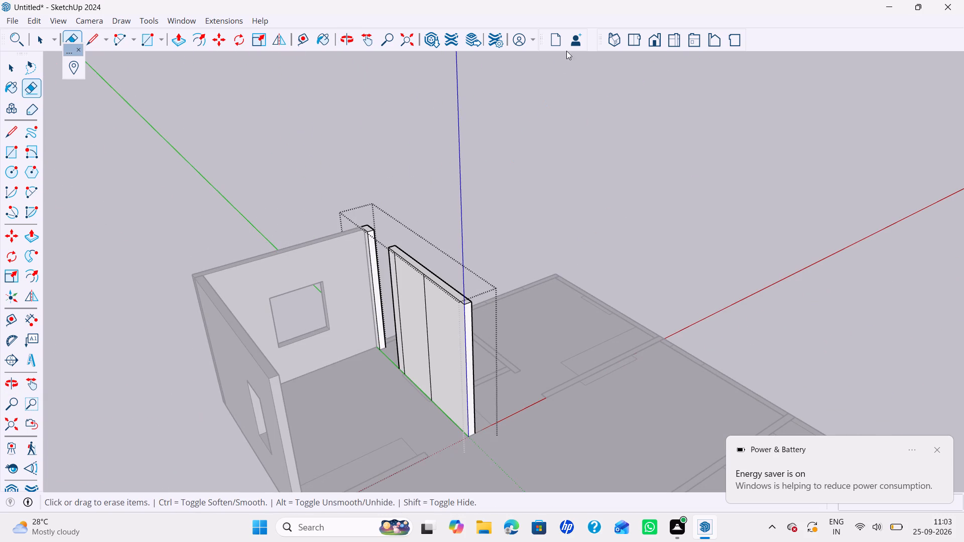
{"action": "left_click_drag", "start_coordinate": [418, 325], "coordinate": [412, 325]}
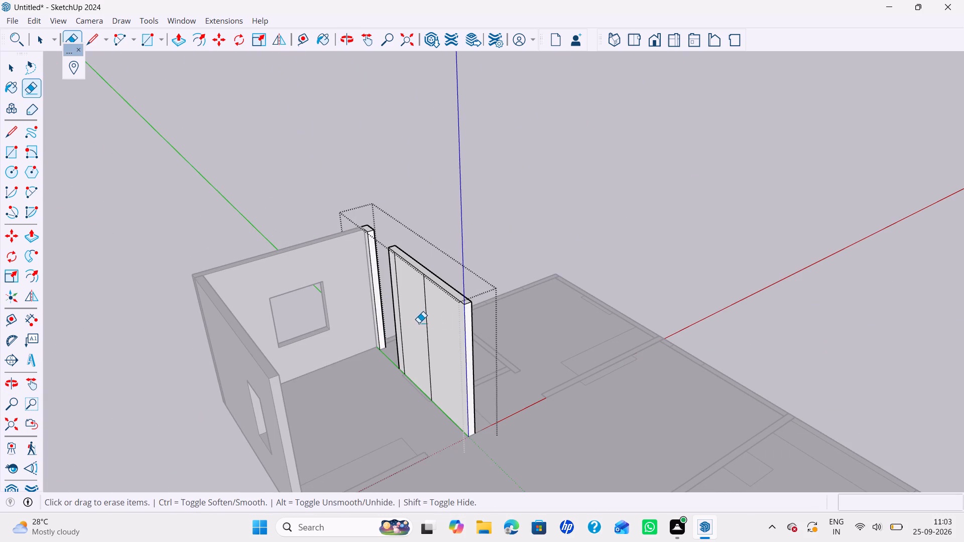
{"action": "left_click_drag", "start_coordinate": [421, 323], "coordinate": [428, 325]}
{"action": "left_click", "coordinate": [399, 316]}
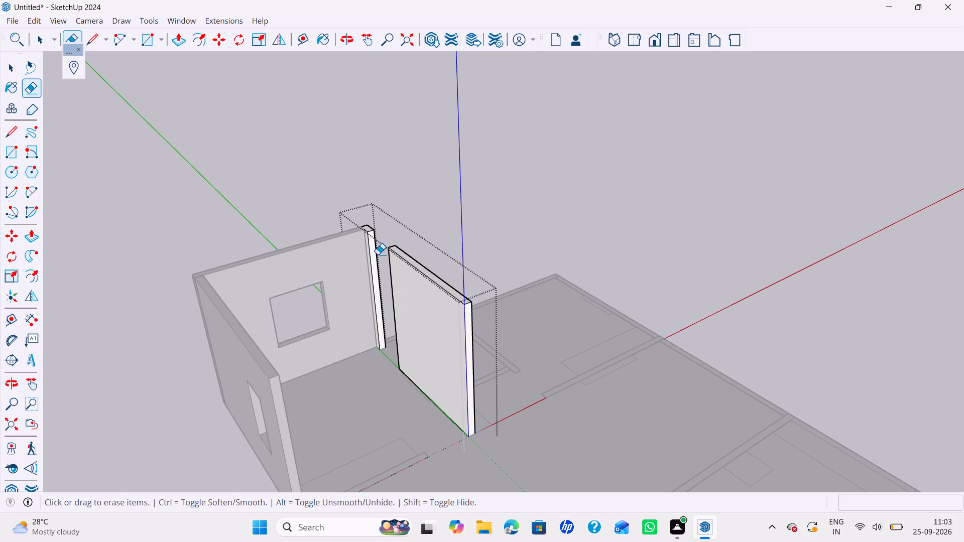
Copy the top edge of the stub's gap-side face 3' down and push/pull the upper portion across to the long segment as the door lintel.
{"action": "key", "text": "space"}
{"action": "scroll", "coordinate": [370, 232], "scroll_direction": "up", "scroll_amount": 3}
{"action": "left_click", "coordinate": [370, 232]}
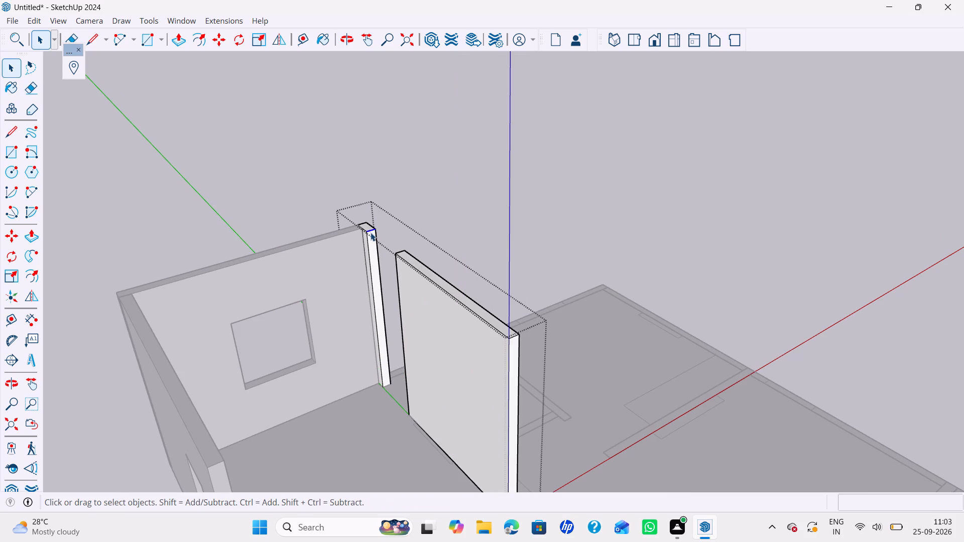
{"action": "key", "text": "m"}
{"action": "left_click", "coordinate": [373, 228]}
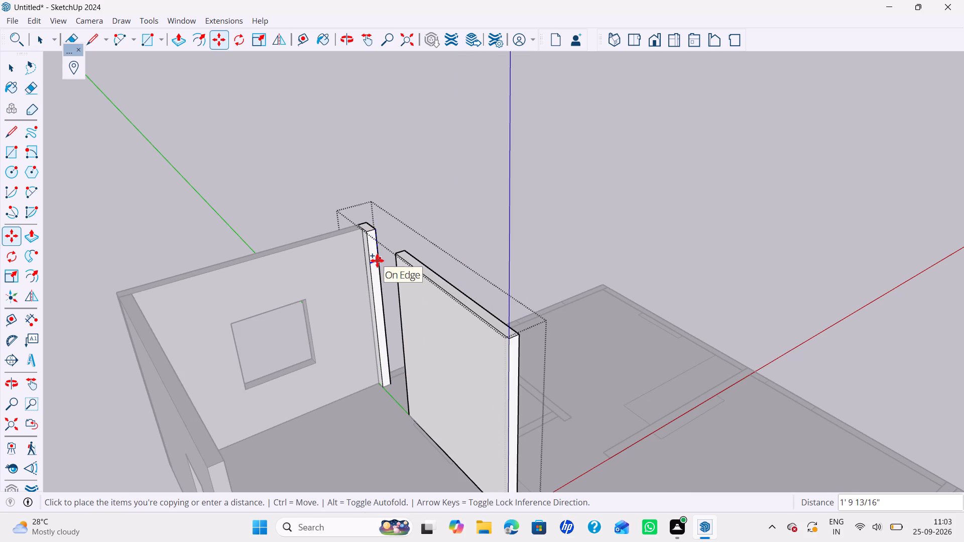
{"action": "type", "text": "3'"}
{"action": "key", "text": "Return"}
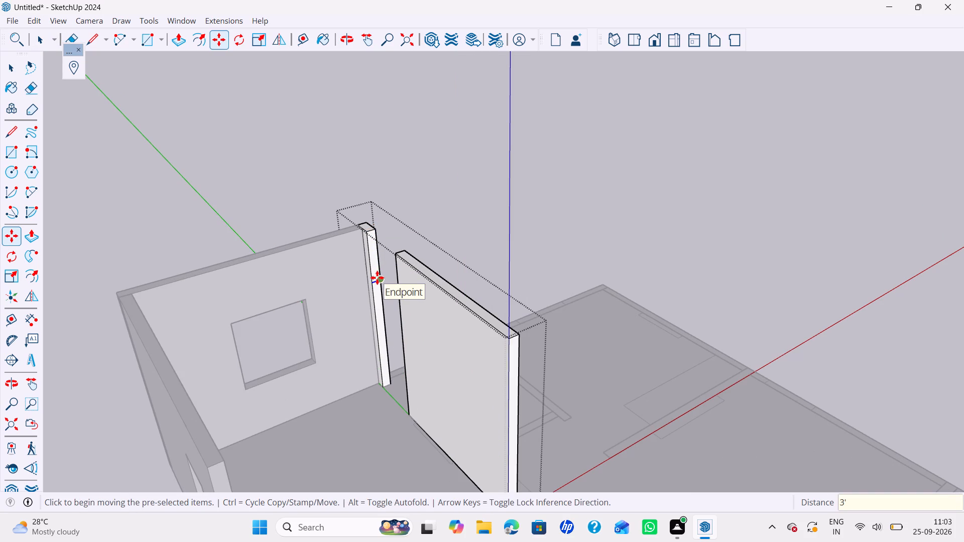
{"action": "middle_click_drag", "start_coordinate": [387, 300], "coordinate": [403, 304]}
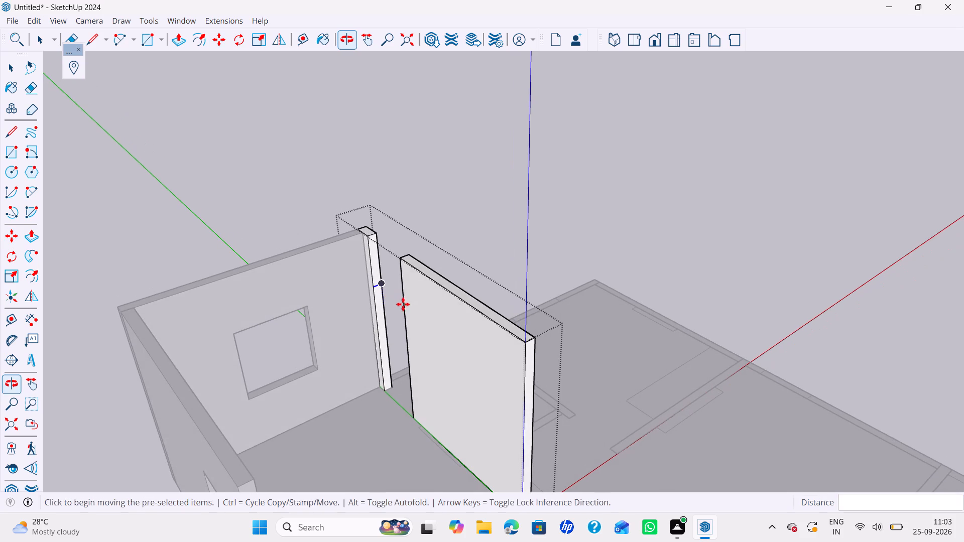
{"action": "key", "text": "p"}
{"action": "left_click", "coordinate": [373, 264]}
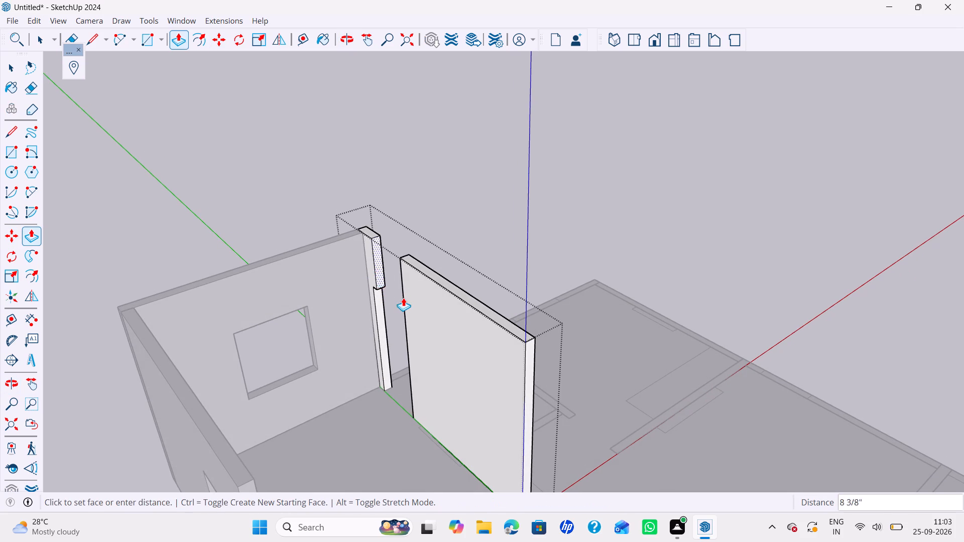
{"action": "left_click", "coordinate": [404, 300]}
{"action": "key", "text": "r"}
Erase the seam lines where the door lintel meets the long segment, on both wall faces and the top, and close the group.
{"action": "key", "text": "e"}
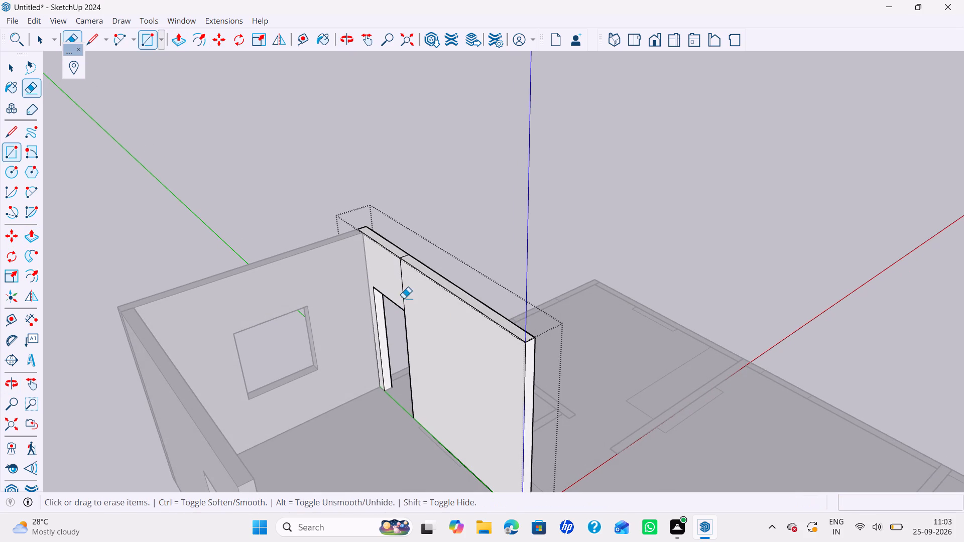
{"action": "left_click", "coordinate": [404, 298]}
{"action": "scroll", "coordinate": [410, 243], "scroll_direction": "up", "scroll_amount": 5}
{"action": "left_click", "coordinate": [405, 260]}
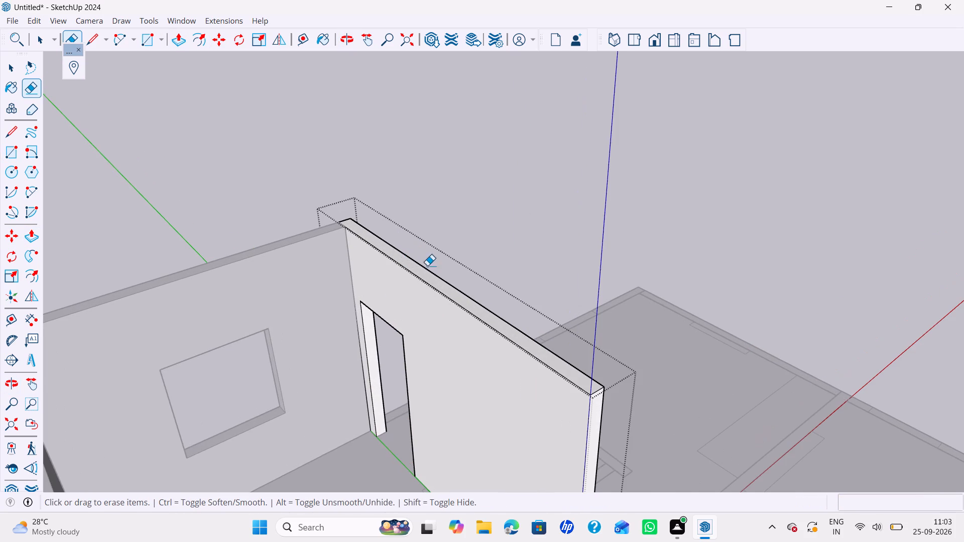
{"action": "middle_click_drag", "start_coordinate": [481, 260], "coordinate": [314, 279]}
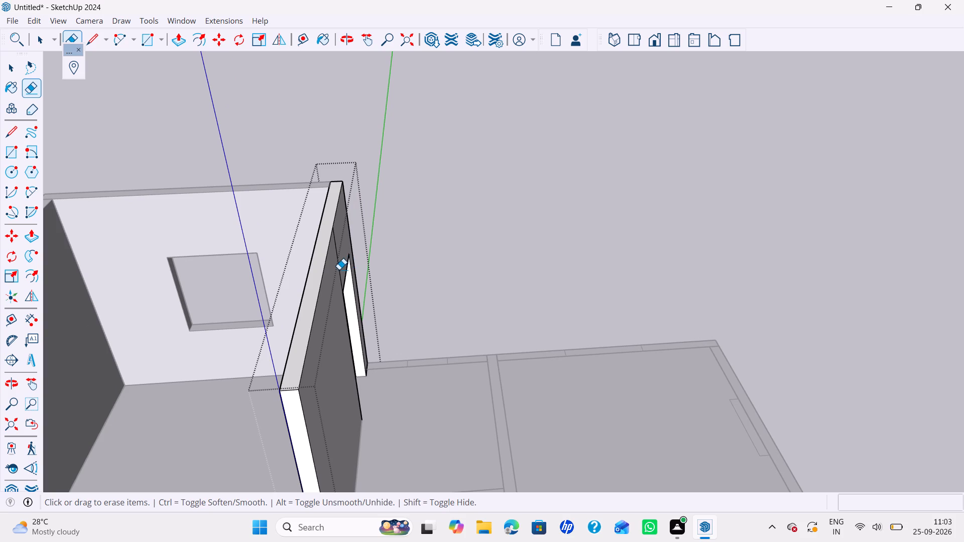
{"action": "left_click", "coordinate": [339, 269]}
{"action": "scroll", "coordinate": [350, 268], "scroll_direction": "up", "scroll_amount": 1}
{"action": "key", "text": "space"}
{"action": "left_click", "coordinate": [454, 260]}
Open the adjoining outer wall group and push/pull its two end segments up to the height of the neighbouring raised wall.
{"action": "middle_click_drag", "start_coordinate": [448, 276], "coordinate": [412, 455]}
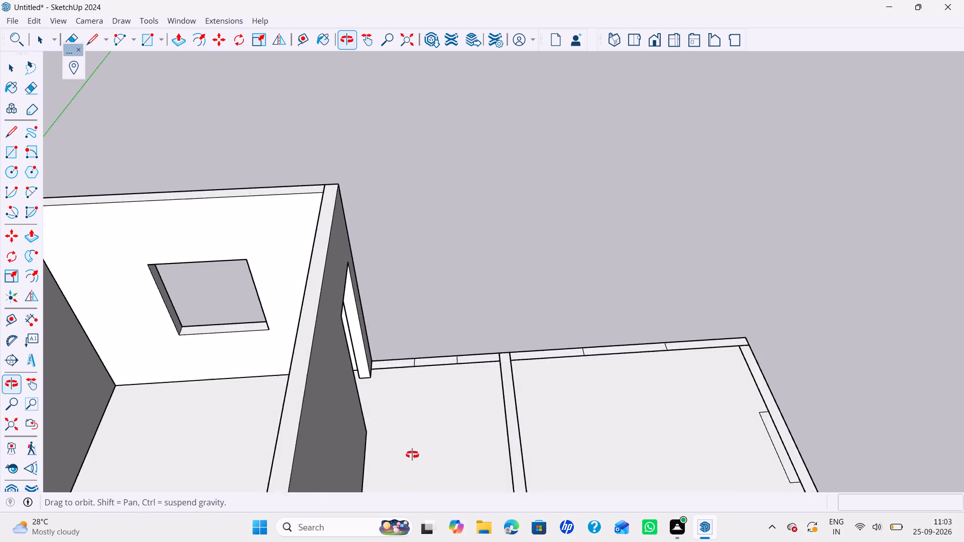
{"action": "middle_click_drag", "start_coordinate": [412, 455], "coordinate": [409, 465]}
{"action": "scroll", "coordinate": [402, 382], "scroll_direction": "down", "scroll_amount": 4}
{"action": "middle_click_drag", "start_coordinate": [400, 378], "coordinate": [395, 348], "text": "shift"}
{"action": "scroll", "coordinate": [382, 301], "scroll_direction": "up", "scroll_amount": 5}
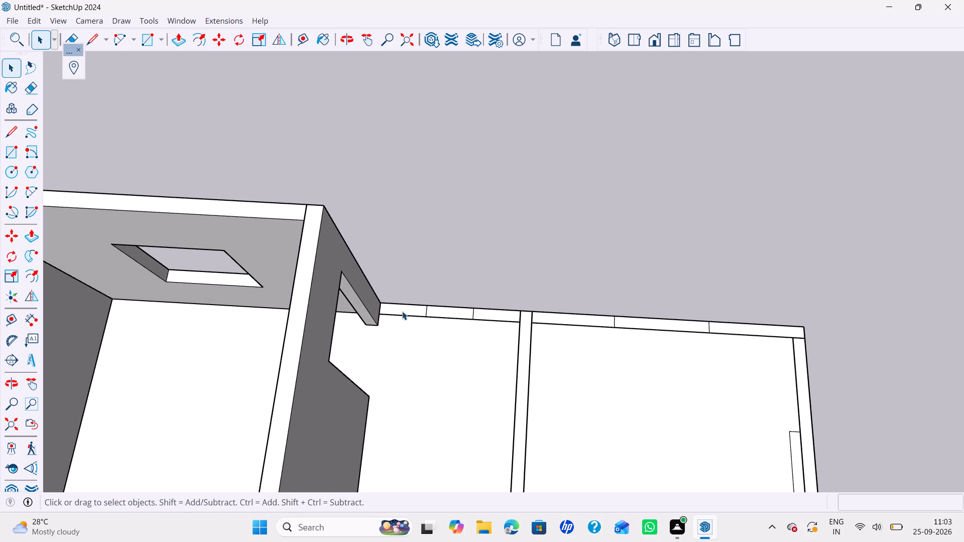
{"action": "double_click", "coordinate": [402, 311]}
{"action": "key", "text": "p"}
{"action": "left_click", "coordinate": [403, 311]}
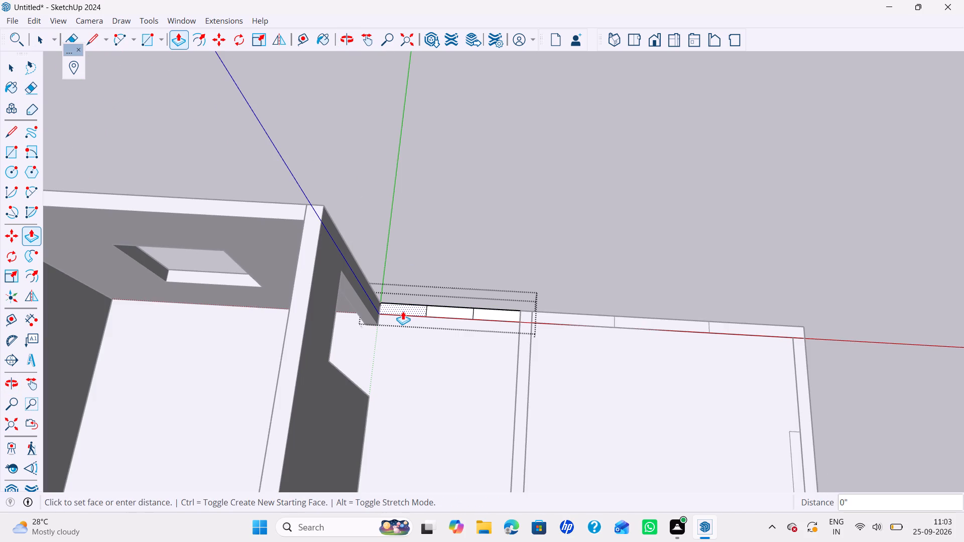
{"action": "left_click", "coordinate": [293, 393]}
{"action": "double_click", "coordinate": [488, 312]}
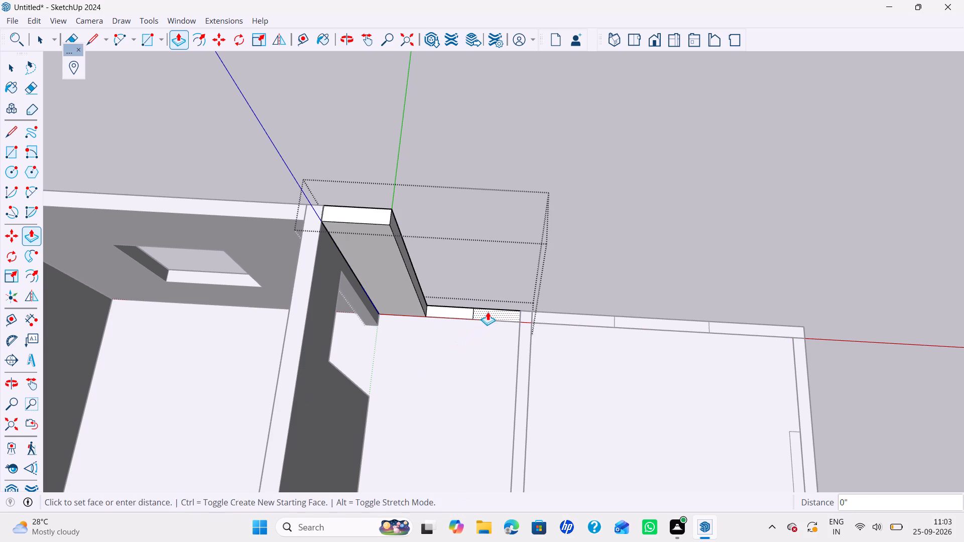
Push/pull the middle segment between the two raised end segments up 8'.
{"action": "scroll", "coordinate": [436, 328], "scroll_direction": "down", "scroll_amount": 4}
{"action": "middle_click_drag", "start_coordinate": [432, 334], "coordinate": [419, 406], "text": "shift"}
{"action": "key", "text": "space"}
{"action": "scroll", "coordinate": [422, 386], "scroll_direction": "up", "scroll_amount": 2}
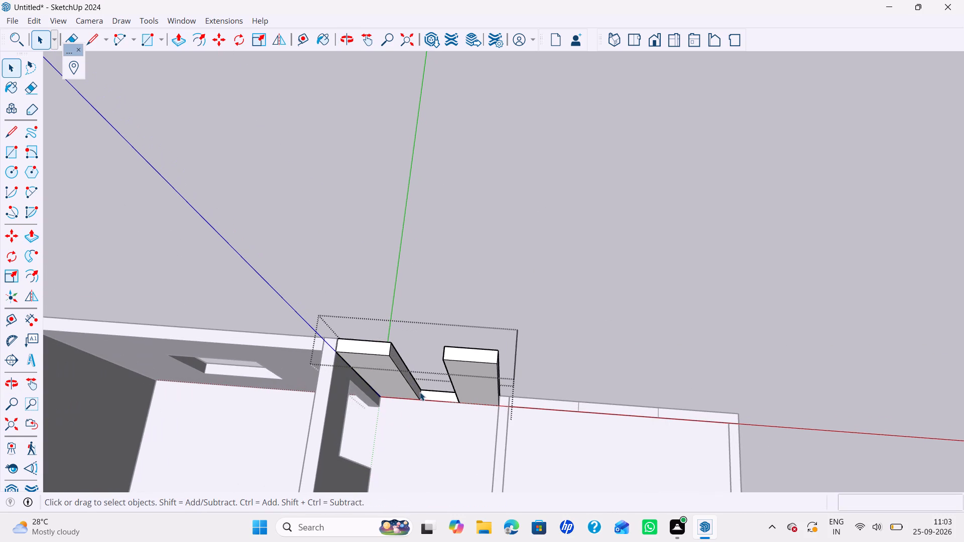
{"action": "key", "text": "p"}
{"action": "left_click", "coordinate": [431, 396]}
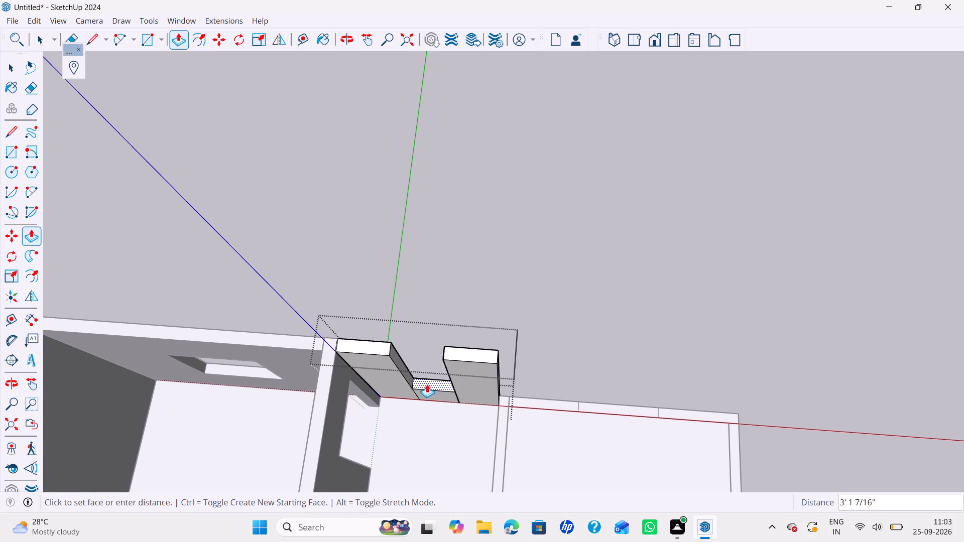
{"action": "key", "text": "1"}
{"action": "key", "text": "BackSpace"}
{"action": "key", "text": "8"}
{"action": "key", "text": "apostrophe"}
{"action": "key", "text": "Return"}
{"action": "key", "text": "space"}
Push/pull the top face of the middle segment down 1'.
{"action": "scroll", "coordinate": [385, 357], "scroll_direction": "up", "scroll_amount": 4}
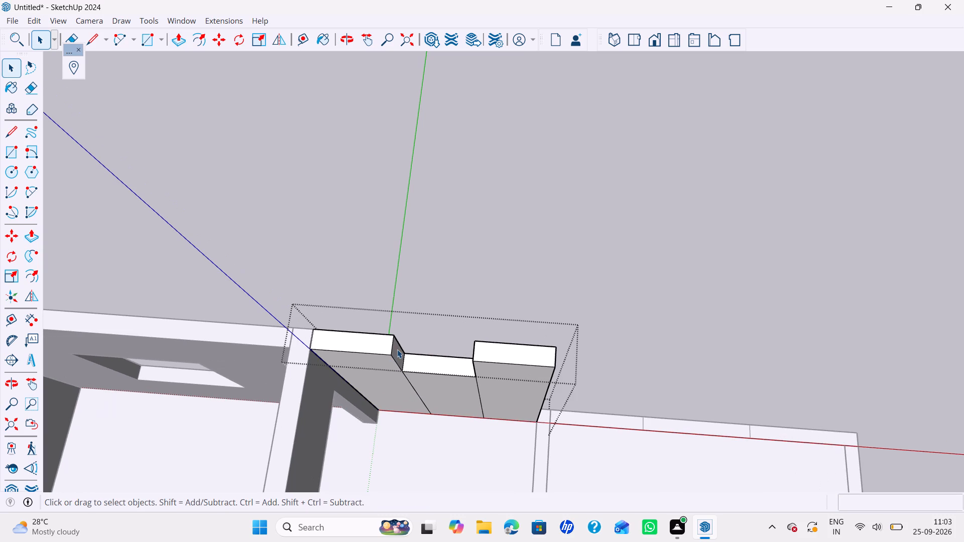
{"action": "left_click", "coordinate": [392, 353]}
{"action": "left_click", "coordinate": [424, 360]}
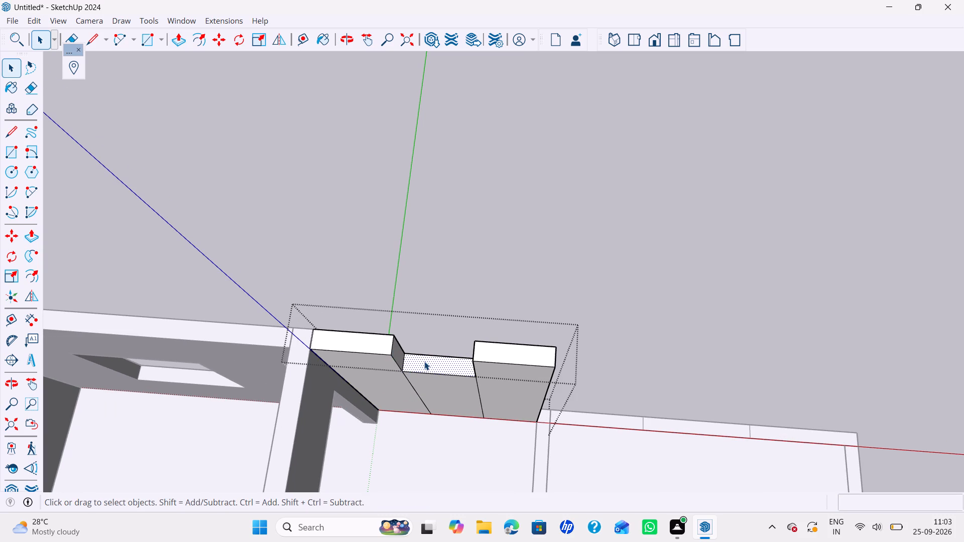
{"action": "key", "text": "p"}
{"action": "left_click", "coordinate": [424, 364]}
{"action": "type", "text": "1'"}
{"action": "key", "text": "Return"}
Copy the first end segment's gap-side top edge 2' down and push/pull the upper portion across to the opposite segment as the window's lintel.
{"action": "scroll", "coordinate": [390, 344], "scroll_direction": "up", "scroll_amount": 3}
{"action": "key", "text": "space"}
{"action": "left_click", "coordinate": [392, 352]}
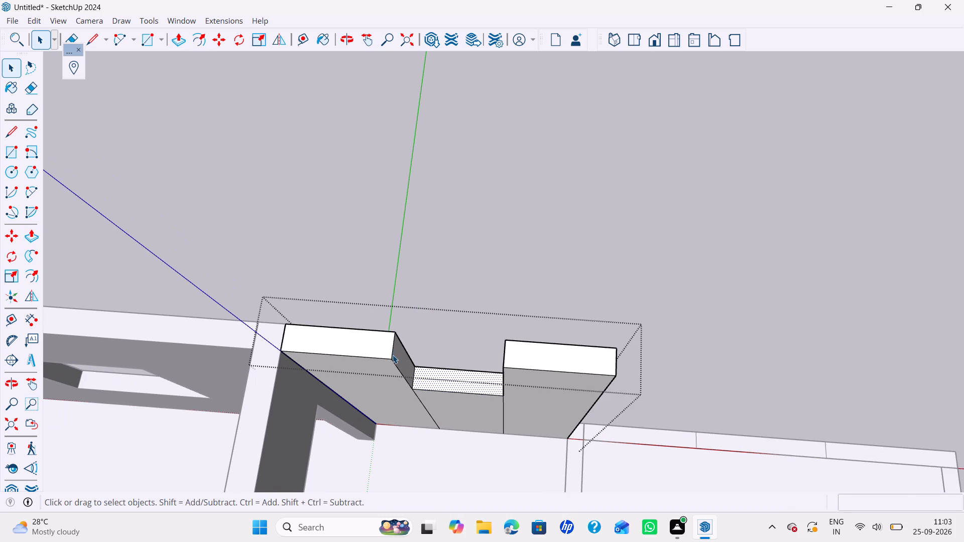
{"action": "key", "text": "m"}
{"action": "left_click", "coordinate": [390, 363], "text": "ctrl"}
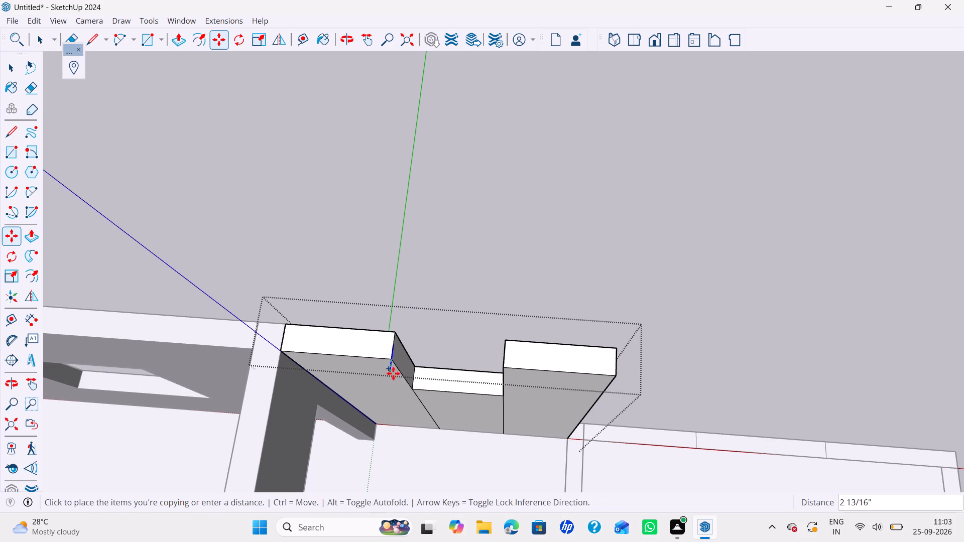
{"action": "type", "text": "2'"}
{"action": "key", "text": "Return"}
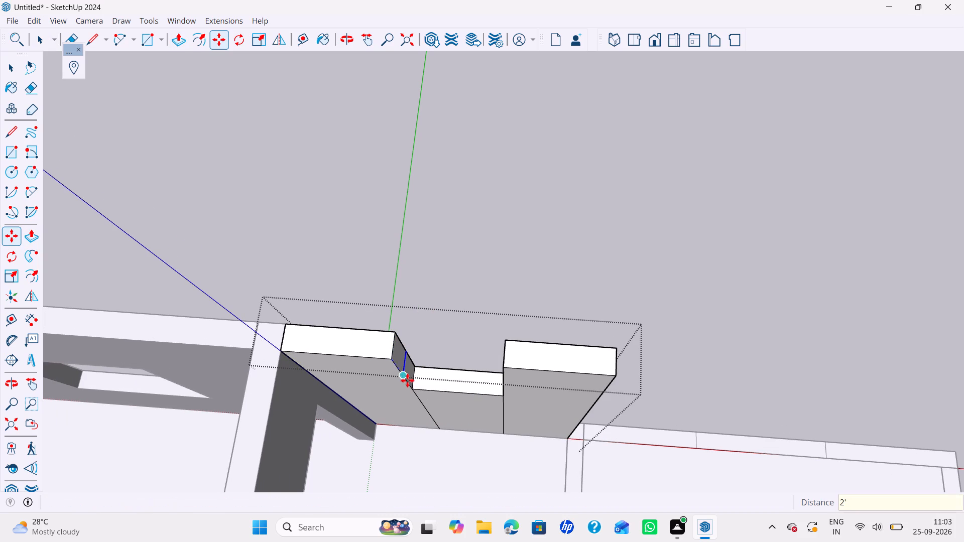
{"action": "key", "text": "p"}
{"action": "left_click", "coordinate": [399, 358]}
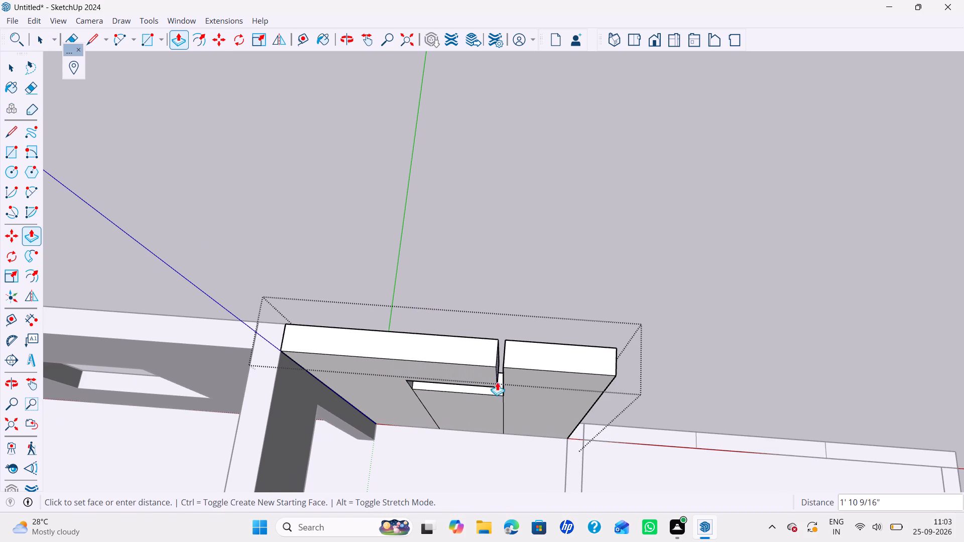
{"action": "left_click", "coordinate": [507, 393]}
Erase the leftover seam lines around the window on the wall's top, inner and outer faces, and close the wall group.
{"action": "key", "text": "e"}
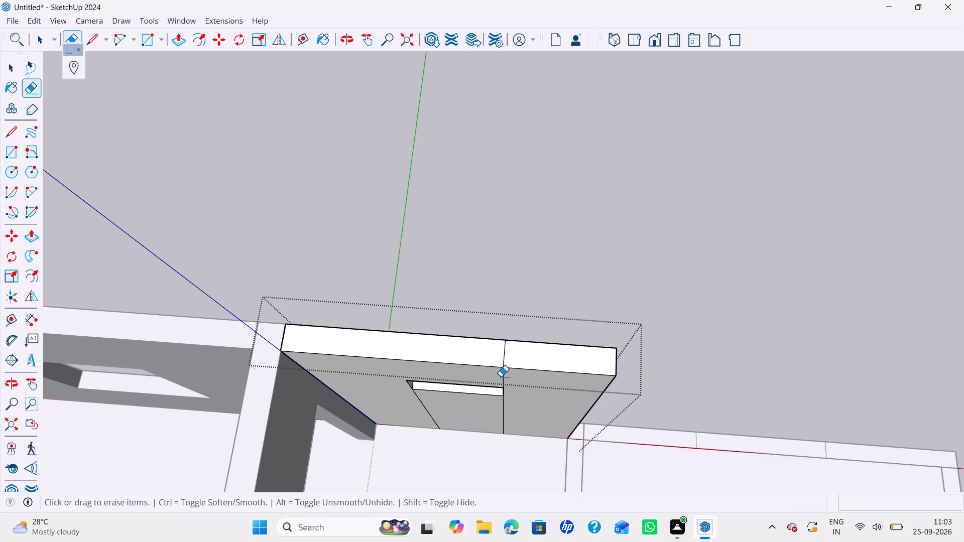
{"action": "left_click", "coordinate": [501, 376]}
{"action": "left_click", "coordinate": [504, 359]}
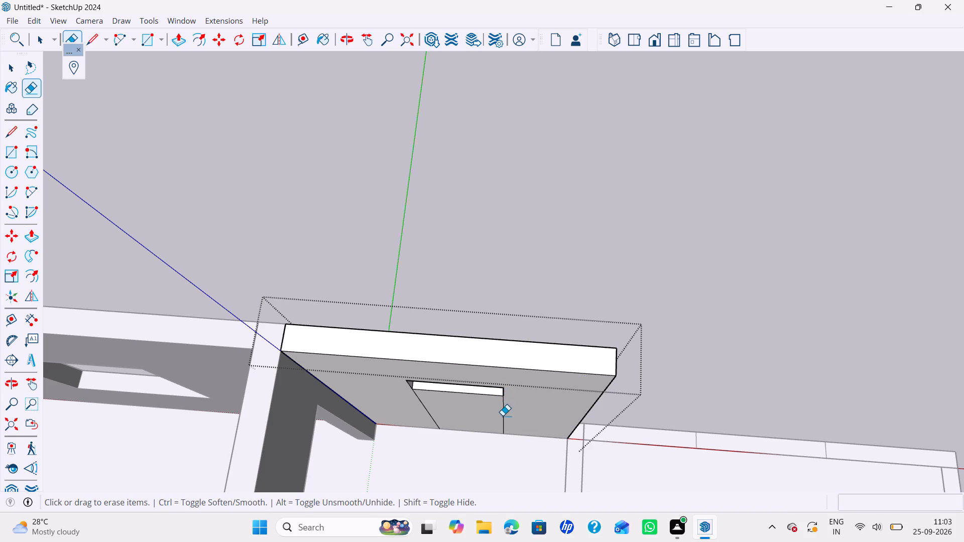
{"action": "left_click", "coordinate": [503, 416]}
{"action": "left_click_drag", "start_coordinate": [423, 421], "coordinate": [466, 418]}
{"action": "middle_click_drag", "start_coordinate": [626, 338], "coordinate": [596, 491]}
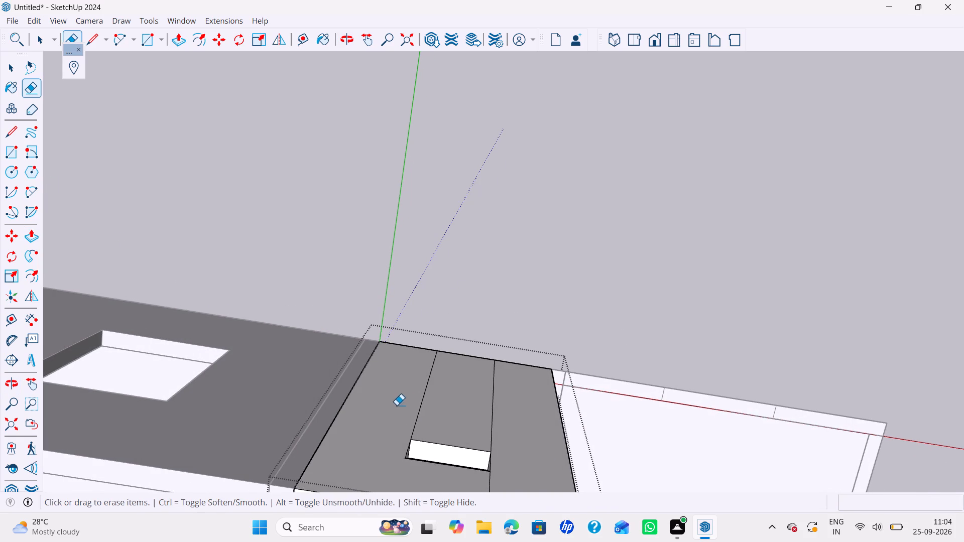
{"action": "left_click_drag", "start_coordinate": [397, 405], "coordinate": [499, 418]}
{"action": "scroll", "coordinate": [497, 414], "scroll_direction": "down", "scroll_amount": 4}
{"action": "middle_click_drag", "start_coordinate": [497, 419], "coordinate": [507, 357], "text": "shift"}
{"action": "left_click", "coordinate": [504, 394]}
{"action": "scroll", "coordinate": [504, 391], "scroll_direction": "up", "scroll_amount": 1}
{"action": "scroll", "coordinate": [507, 381], "scroll_direction": "down", "scroll_amount": 4}
{"action": "middle_click_drag", "start_coordinate": [507, 390], "coordinate": [530, 205], "text": "shift"}
{"action": "middle_click_drag", "start_coordinate": [524, 268], "coordinate": [465, 310], "text": "shift"}
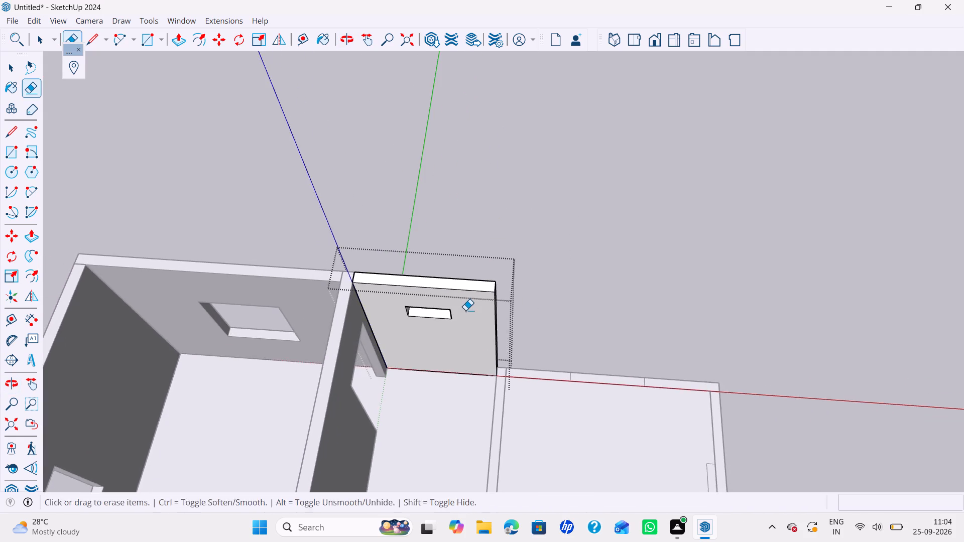
{"action": "middle_click_drag", "start_coordinate": [465, 310], "coordinate": [493, 250]}
{"action": "key", "text": "space"}
{"action": "key", "text": "space"}
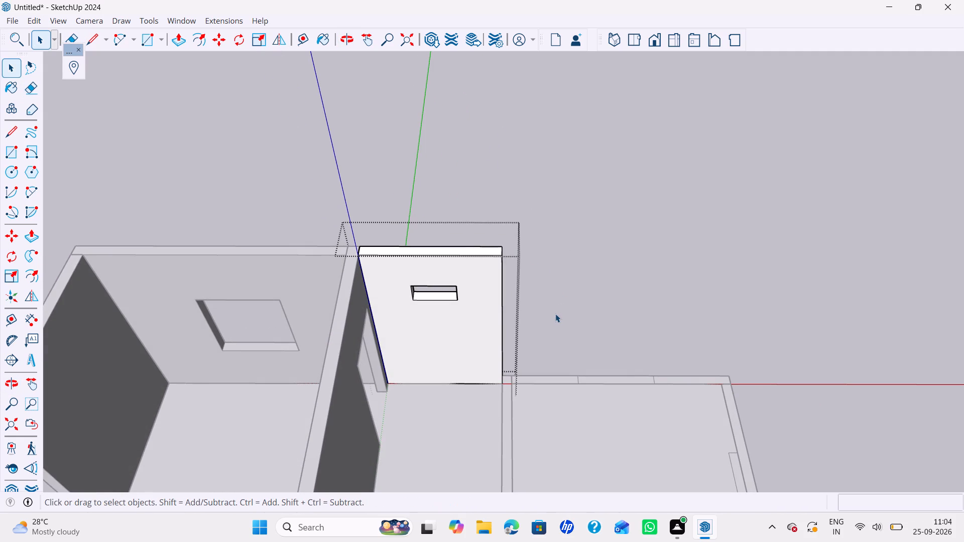
{"action": "key", "text": "space"}
{"action": "left_click", "coordinate": [555, 314]}
Open the partition wall group beside the small-window room and push/pull it up to the height of the neighbouring raised wall.
{"action": "scroll", "coordinate": [525, 358], "scroll_direction": "down", "scroll_amount": 5}
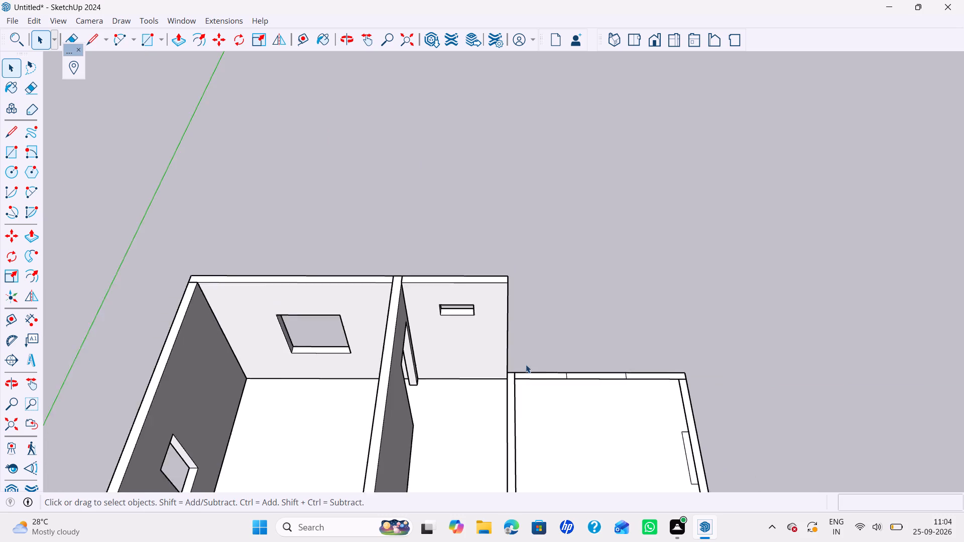
{"action": "middle_click_drag", "start_coordinate": [525, 364], "coordinate": [431, 278], "text": "shift"}
{"action": "scroll", "coordinate": [430, 341], "scroll_direction": "up", "scroll_amount": 4}
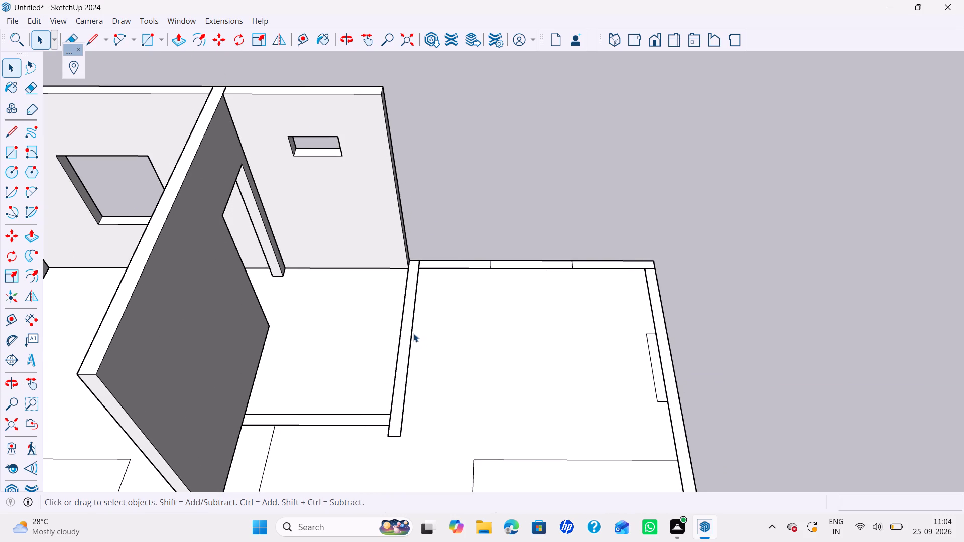
{"action": "double_click", "coordinate": [405, 325]}
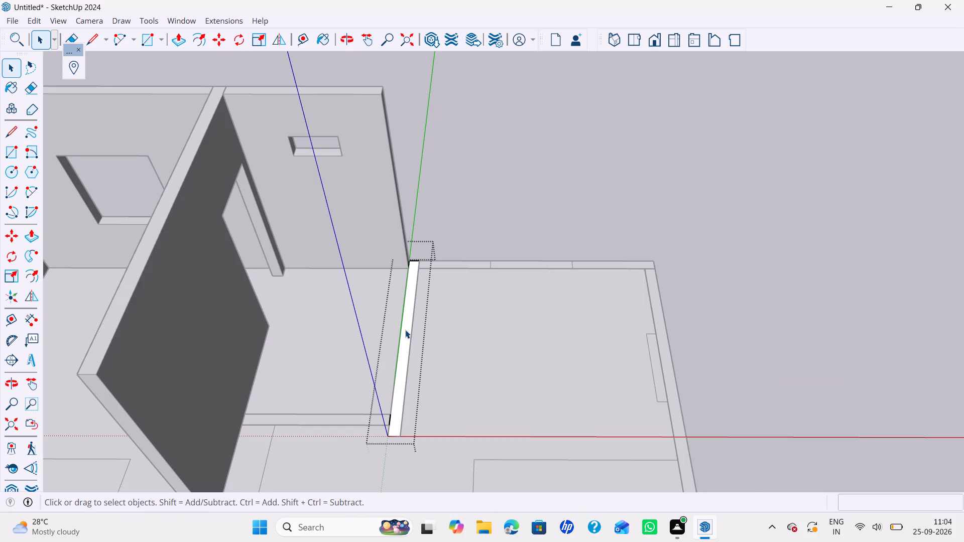
{"action": "key", "text": "p"}
{"action": "left_click", "coordinate": [413, 304]}
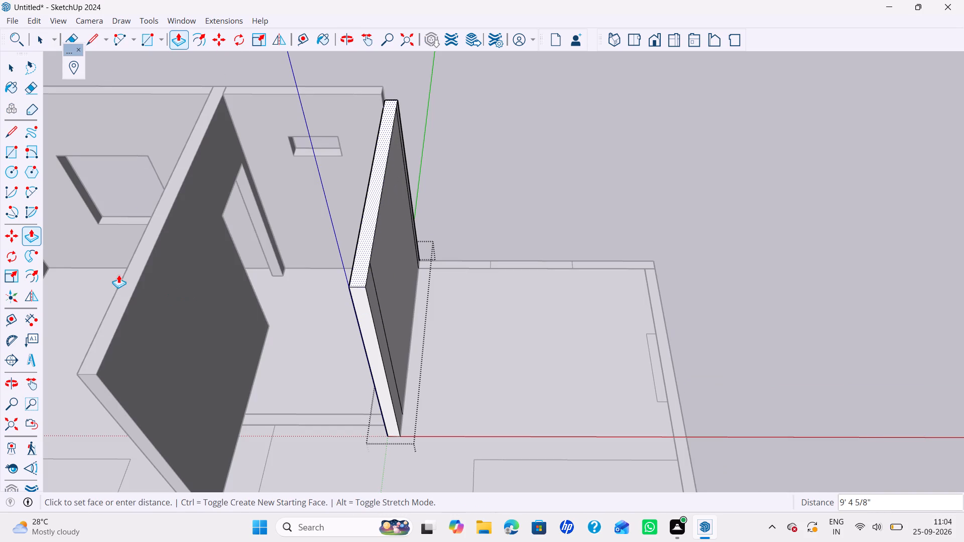
{"action": "left_click", "coordinate": [124, 283]}
{"action": "key", "text": "space"}
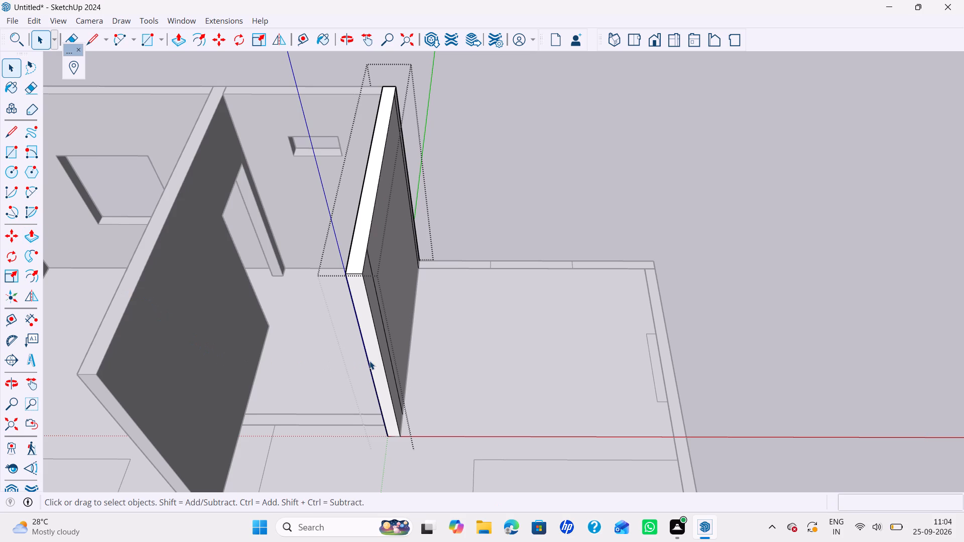
Erase the stray vertical lines on the raised partition wall's side face.
{"action": "key", "text": "e"}
{"action": "middle_click_drag", "start_coordinate": [373, 353], "coordinate": [298, 342]}
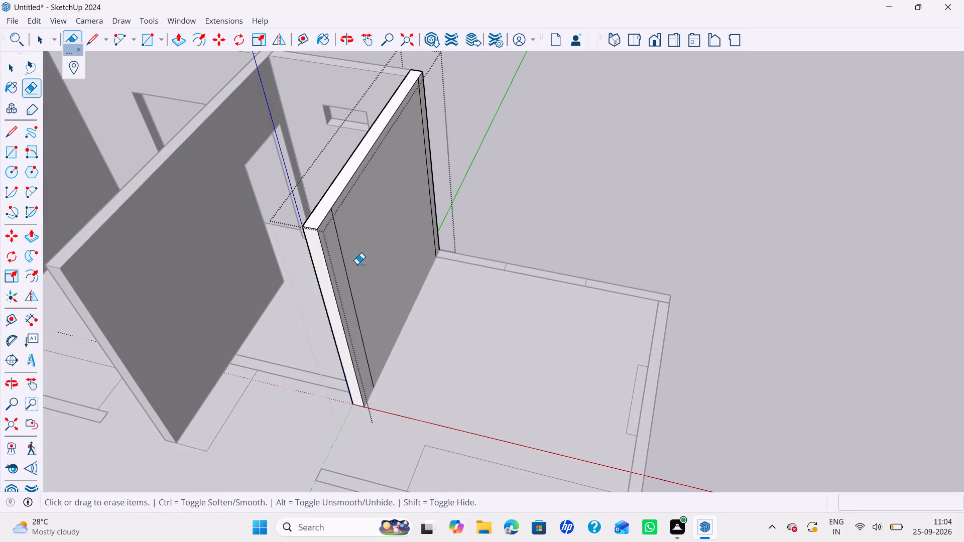
{"action": "left_click_drag", "start_coordinate": [348, 289], "coordinate": [354, 282]}
{"action": "scroll", "coordinate": [422, 188], "scroll_direction": "up", "scroll_amount": 2}
{"action": "left_click_drag", "start_coordinate": [431, 170], "coordinate": [428, 174]}
{"action": "key", "text": "space"}
{"action": "scroll", "coordinate": [406, 198], "scroll_direction": "down", "scroll_amount": 6}
{"action": "middle_click_drag", "start_coordinate": [407, 234], "coordinate": [448, 232]}
{"action": "middle_click_drag", "start_coordinate": [429, 253], "coordinate": [452, 229], "text": "shift"}
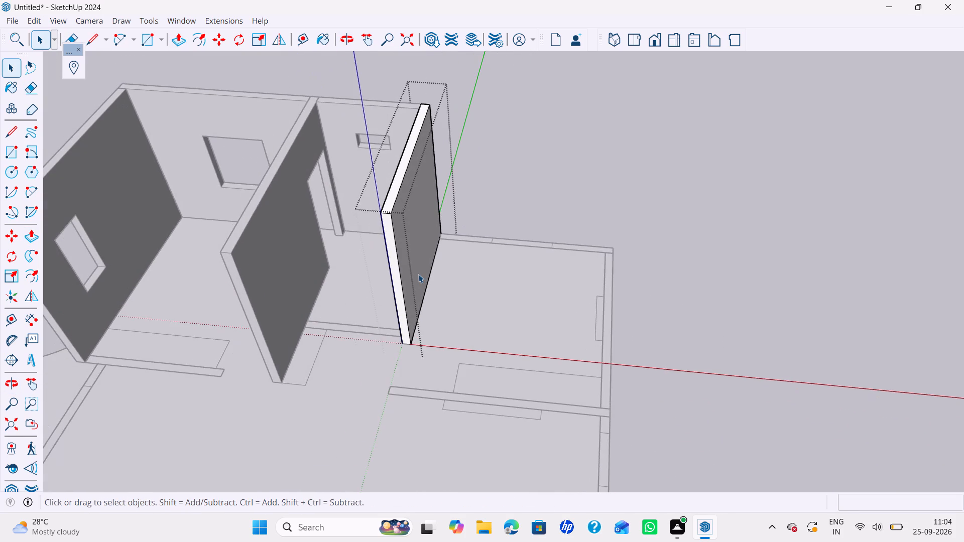
Open the short cross wall between the two partitions and push/pull it up to the height of the raised walls.
{"action": "scroll", "coordinate": [398, 288], "scroll_direction": "down", "scroll_amount": 3}
{"action": "middle_click_drag", "start_coordinate": [371, 310], "coordinate": [477, 306]}
{"action": "scroll", "coordinate": [477, 306], "scroll_direction": "down", "scroll_amount": 1}
{"action": "scroll", "coordinate": [473, 307], "scroll_direction": "up", "scroll_amount": 3}
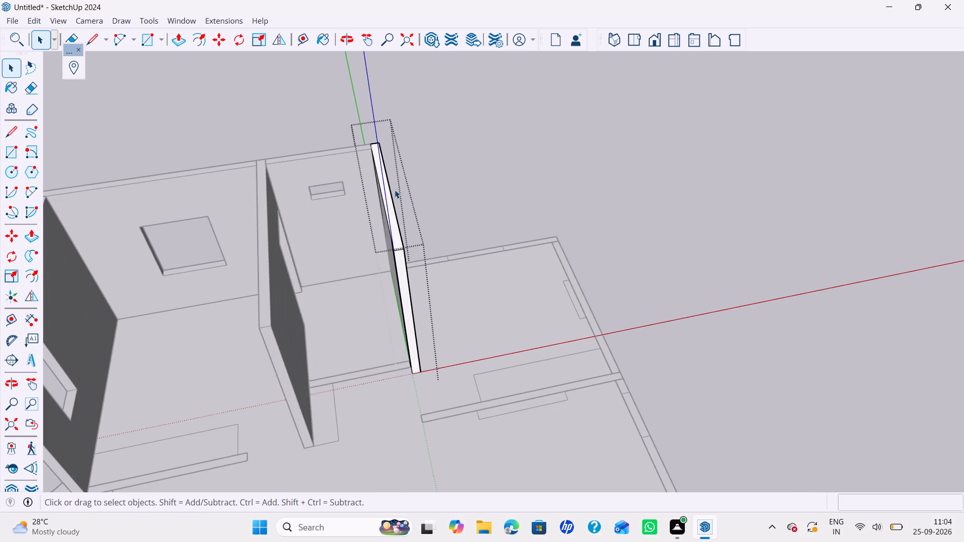
{"action": "scroll", "coordinate": [325, 365], "scroll_direction": "up", "scroll_amount": 1}
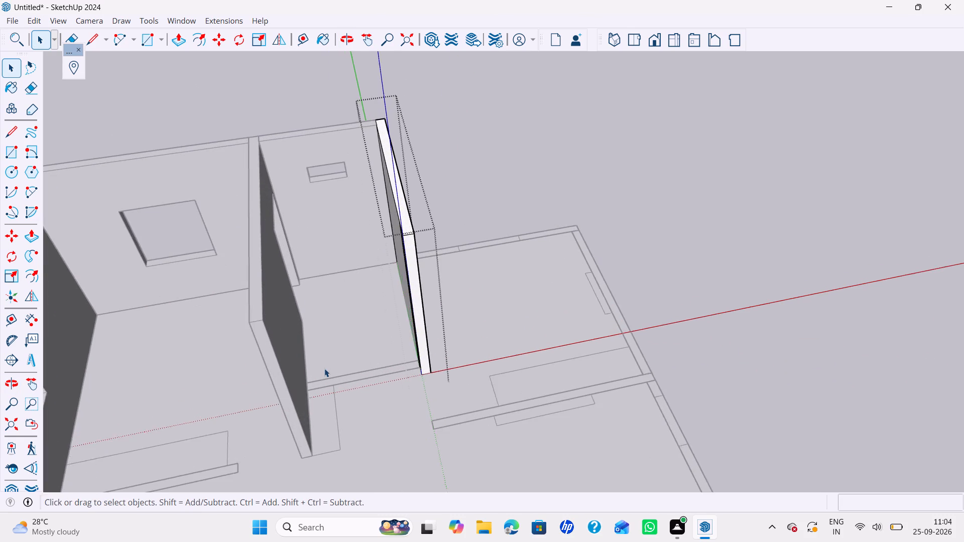
{"action": "scroll", "coordinate": [324, 368], "scroll_direction": "up", "scroll_amount": 1}
{"action": "left_click", "coordinate": [323, 388]}
{"action": "scroll", "coordinate": [323, 388], "scroll_direction": "up", "scroll_amount": 1}
{"action": "left_click", "coordinate": [324, 388]}
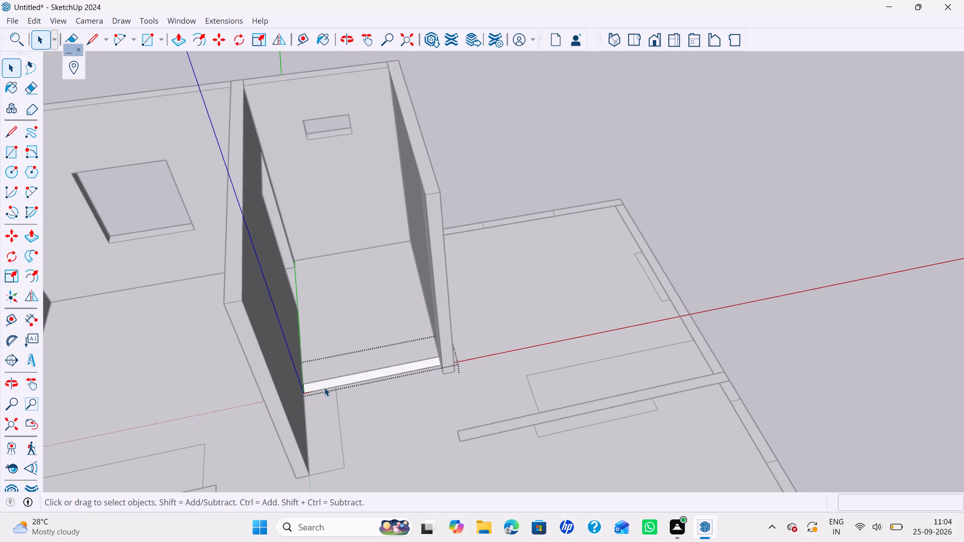
{"action": "key", "text": "p"}
{"action": "left_click", "coordinate": [335, 382]}
{"action": "scroll", "coordinate": [337, 372], "scroll_direction": "down", "scroll_amount": 6}
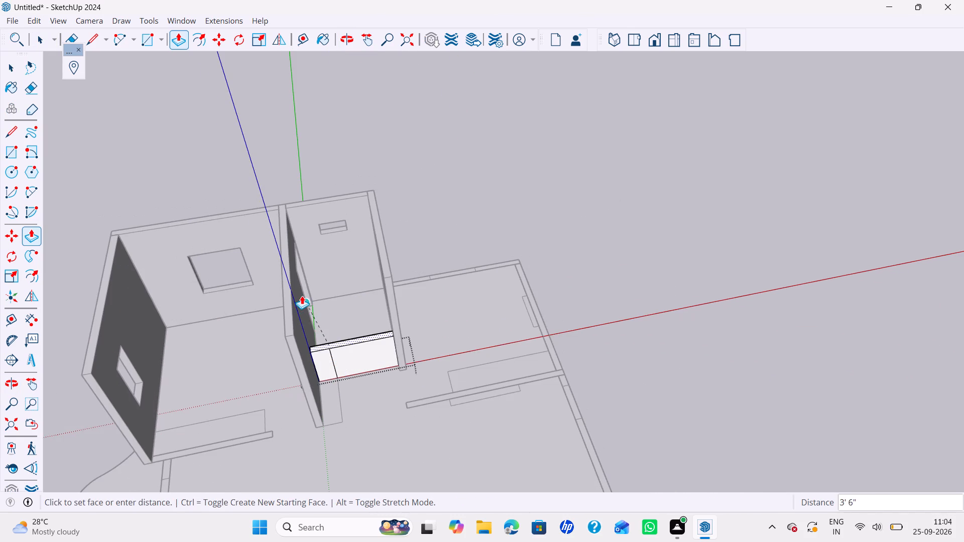
{"action": "left_click", "coordinate": [289, 321]}
Erase the stray vertical line on the cross wall's face and close the group.
{"action": "key", "text": "e"}
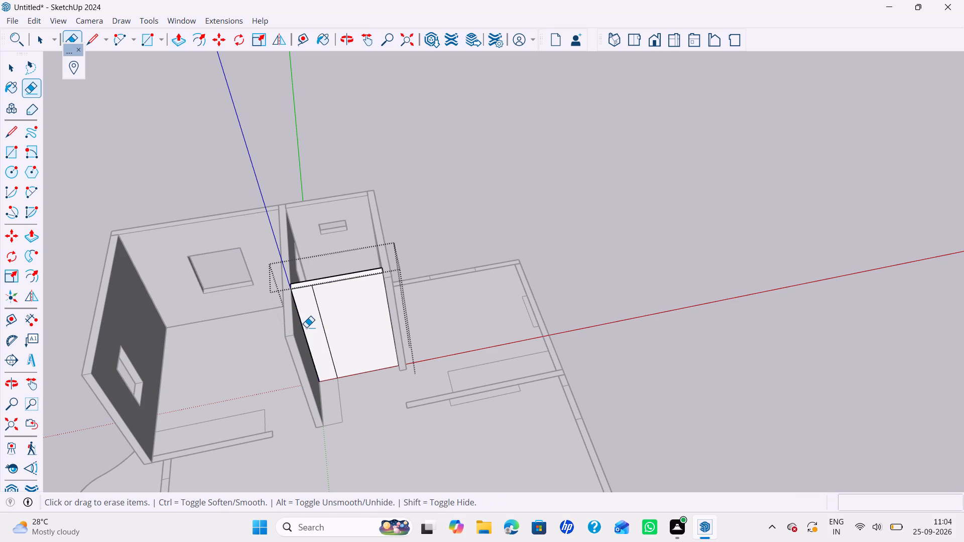
{"action": "left_click_drag", "start_coordinate": [331, 351], "coordinate": [343, 355]}
{"action": "key", "text": "space"}
{"action": "middle_click_drag", "start_coordinate": [387, 275], "coordinate": [411, 511]}
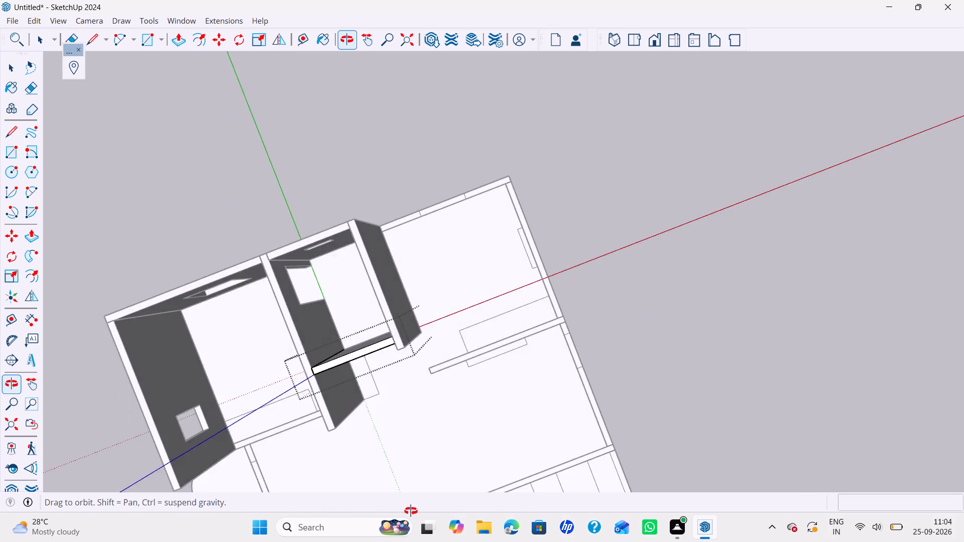
{"action": "middle_click_drag", "start_coordinate": [411, 511], "coordinate": [416, 534]}
{"action": "middle_click_drag", "start_coordinate": [407, 476], "coordinate": [423, 325]}
{"action": "left_click", "coordinate": [581, 258]}
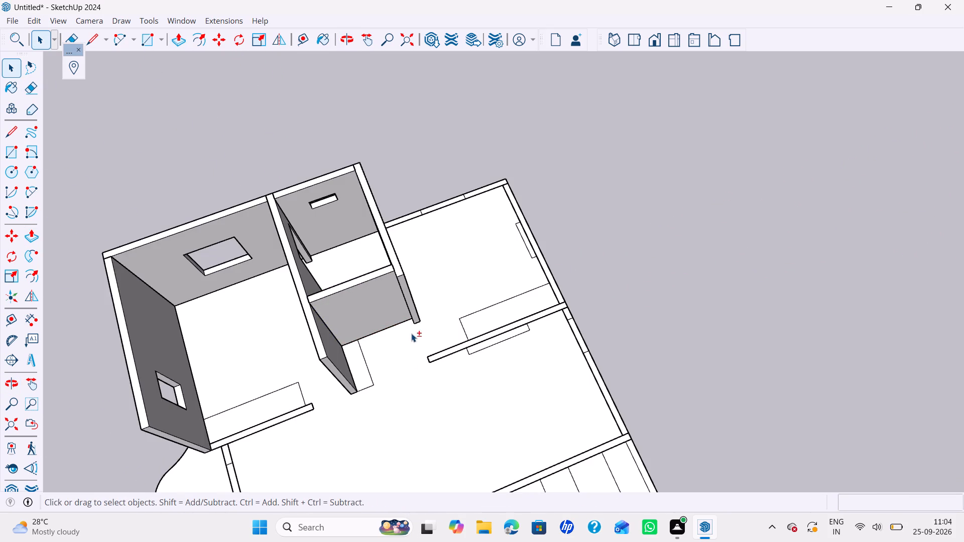
Open the next room's outer wall group and push/pull the two segments flanking the window gap up 10'.
{"action": "middle_click_drag", "start_coordinate": [400, 372], "coordinate": [345, 494], "text": "shift"}
{"action": "scroll", "coordinate": [356, 457], "scroll_direction": "down", "scroll_amount": 1}
{"action": "middle_click_drag", "start_coordinate": [356, 457], "coordinate": [251, 356]}
{"action": "scroll", "coordinate": [353, 321], "scroll_direction": "up", "scroll_amount": 5}
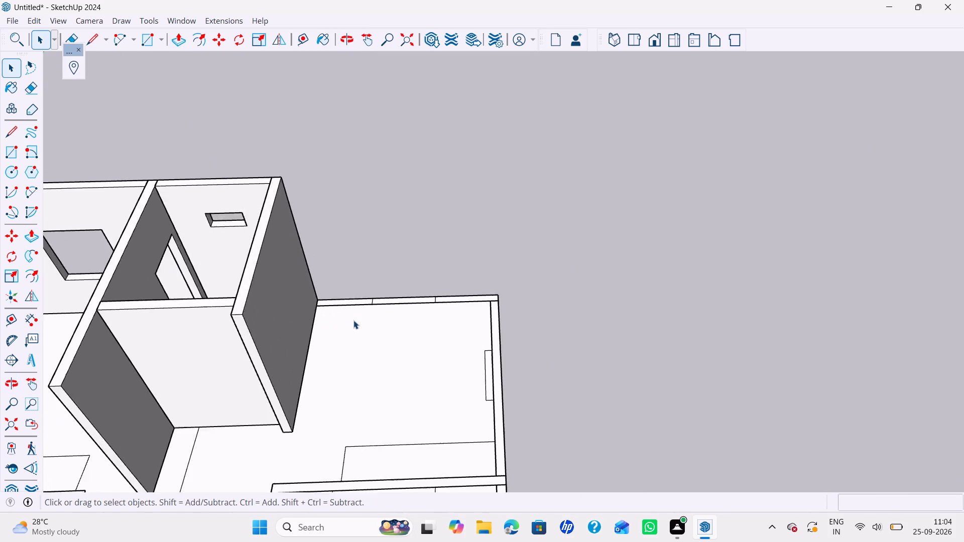
{"action": "scroll", "coordinate": [366, 306], "scroll_direction": "up", "scroll_amount": 4}
{"action": "double_click", "coordinate": [360, 299]}
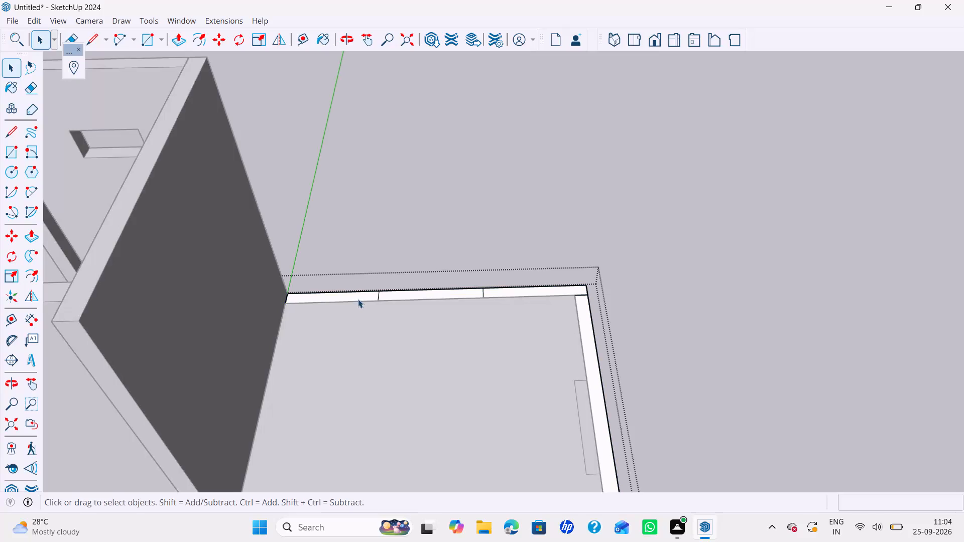
{"action": "key", "text": "p"}
{"action": "left_click", "coordinate": [322, 302]}
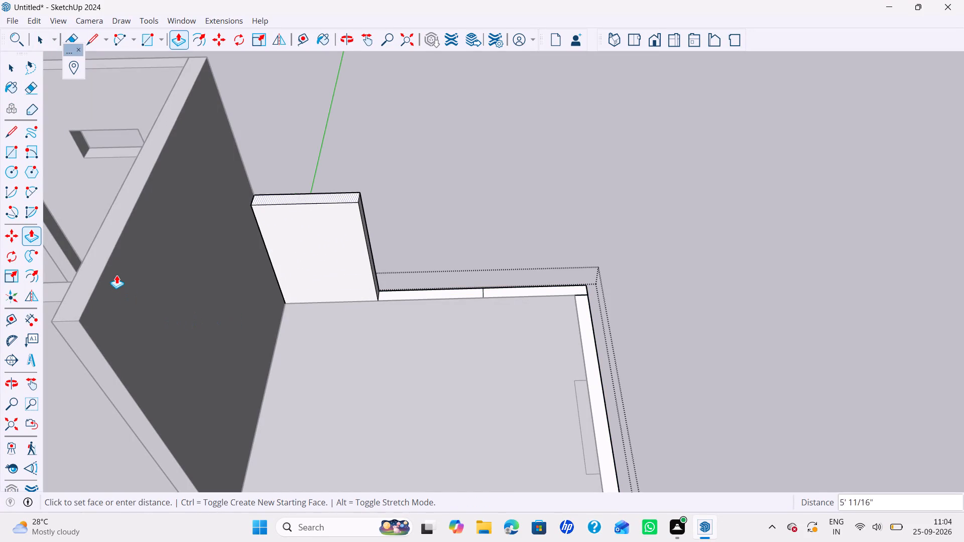
{"action": "left_click", "coordinate": [114, 253]}
{"action": "scroll", "coordinate": [153, 260], "scroll_direction": "down", "scroll_amount": 3}
{"action": "middle_click_drag", "start_coordinate": [161, 275], "coordinate": [140, 324], "text": "shift"}
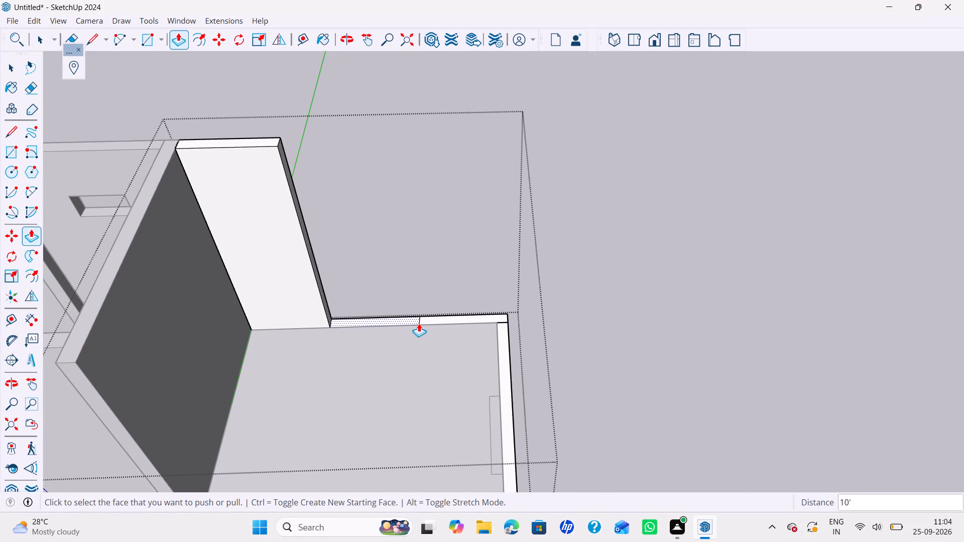
{"action": "scroll", "coordinate": [419, 323], "scroll_direction": "down", "scroll_amount": 1}
{"action": "double_click", "coordinate": [437, 321]}
{"action": "middle_click_drag", "start_coordinate": [421, 309], "coordinate": [417, 374], "text": "shift"}
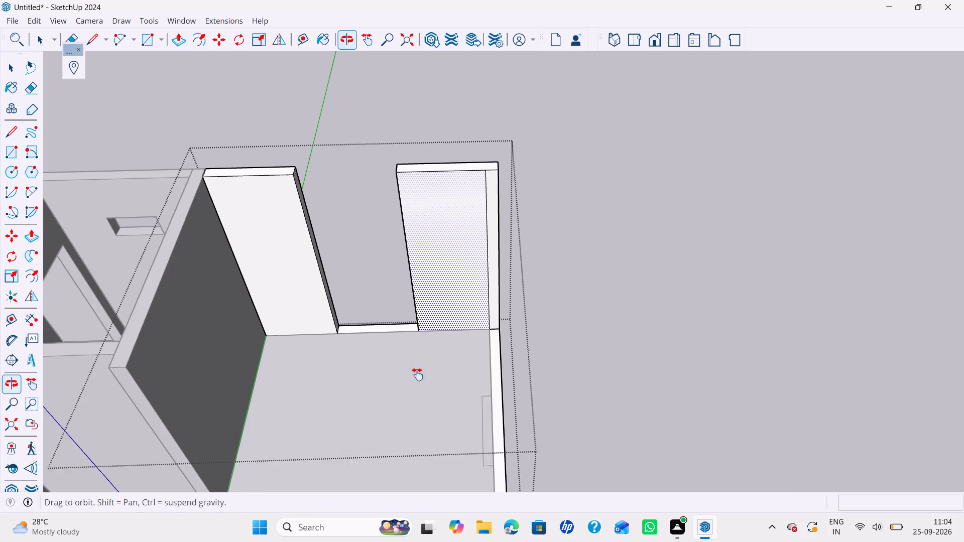
{"action": "middle_click_drag", "start_coordinate": [417, 374], "coordinate": [416, 382], "text": "shift"}
Erase the vertical seam line near the corner on the second raised segment.
{"action": "key", "text": "e"}
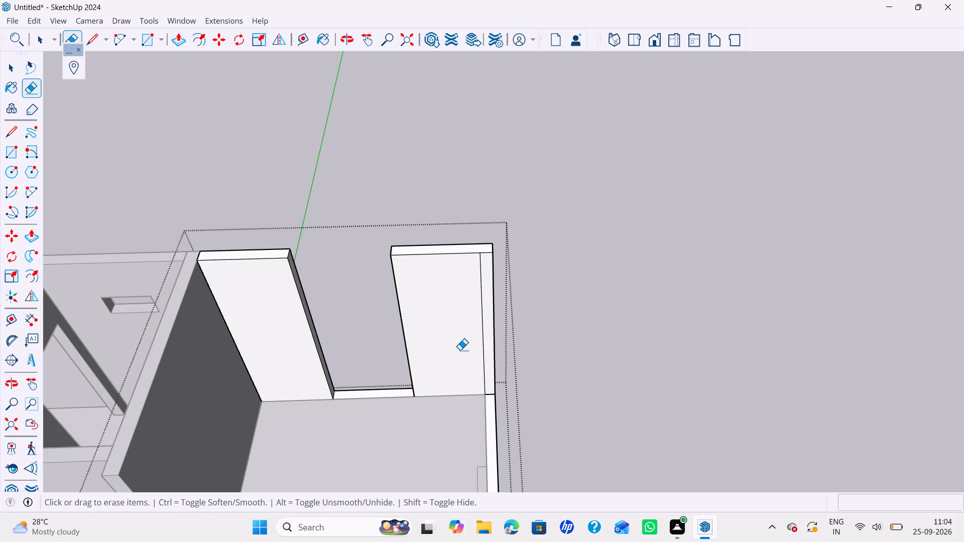
{"action": "left_click", "coordinate": [485, 349]}
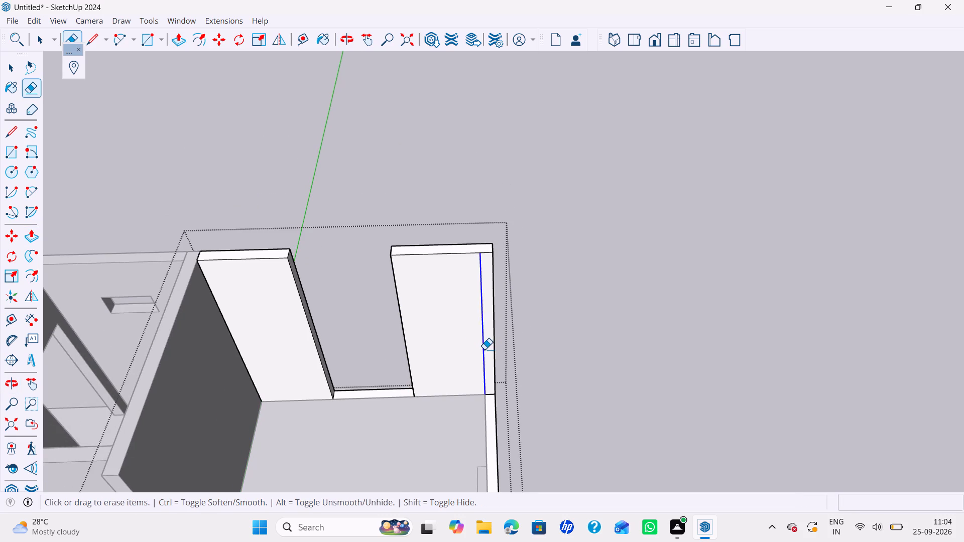
{"action": "key", "text": "space"}
Copy the first segment's gap-side top edge 3' down, and copy that edge another 4' down to mark the window opening.
{"action": "scroll", "coordinate": [485, 342], "scroll_direction": "down", "scroll_amount": 5}
{"action": "middle_click_drag", "start_coordinate": [485, 342], "coordinate": [446, 429], "text": "shift"}
{"action": "middle_click_drag", "start_coordinate": [432, 419], "coordinate": [426, 419]}
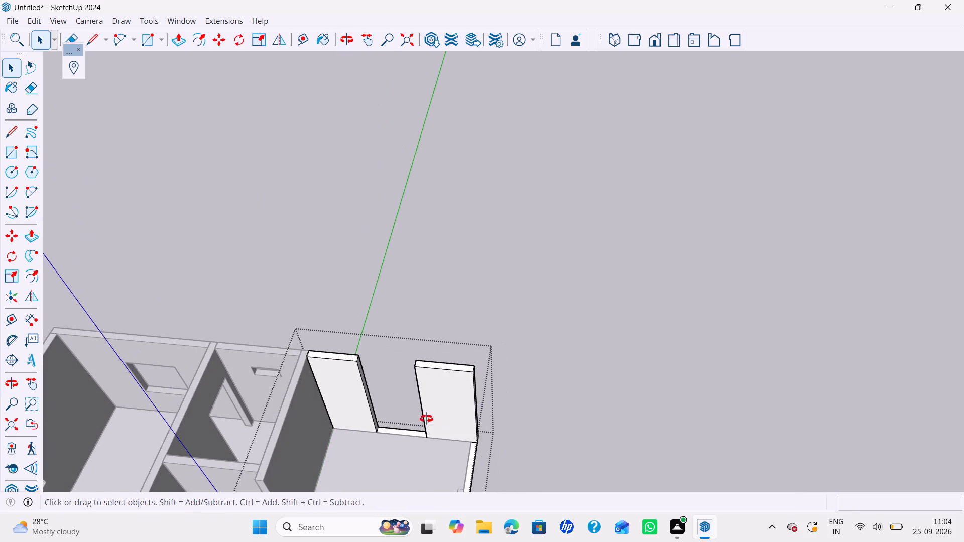
{"action": "middle_click_drag", "start_coordinate": [426, 419], "coordinate": [303, 355]}
{"action": "scroll", "coordinate": [340, 287], "scroll_direction": "up", "scroll_amount": 13}
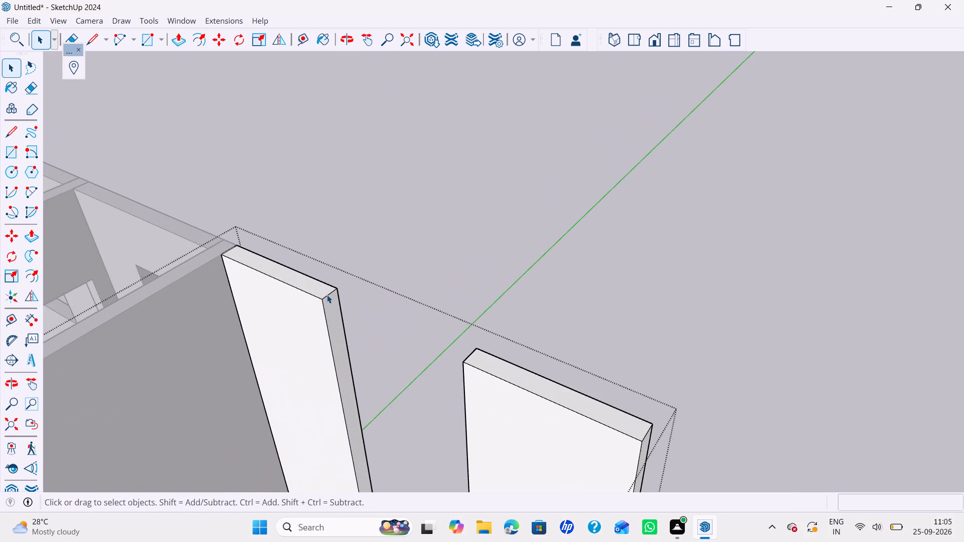
{"action": "left_click", "coordinate": [327, 295]}
{"action": "key", "text": "m"}
{"action": "scroll", "coordinate": [347, 299], "scroll_direction": "up", "scroll_amount": 3}
{"action": "left_click", "coordinate": [336, 288]}
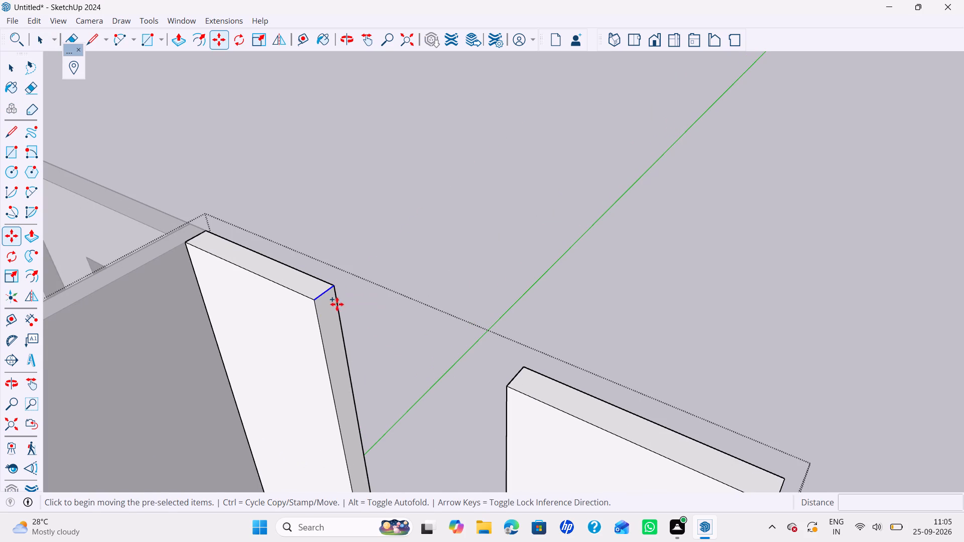
{"action": "type", "text": "3'"}
{"action": "key", "text": "Return"}
{"action": "scroll", "coordinate": [337, 336], "scroll_direction": "down", "scroll_amount": 5}
{"action": "middle_click_drag", "start_coordinate": [337, 344], "coordinate": [342, 241], "text": "shift"}
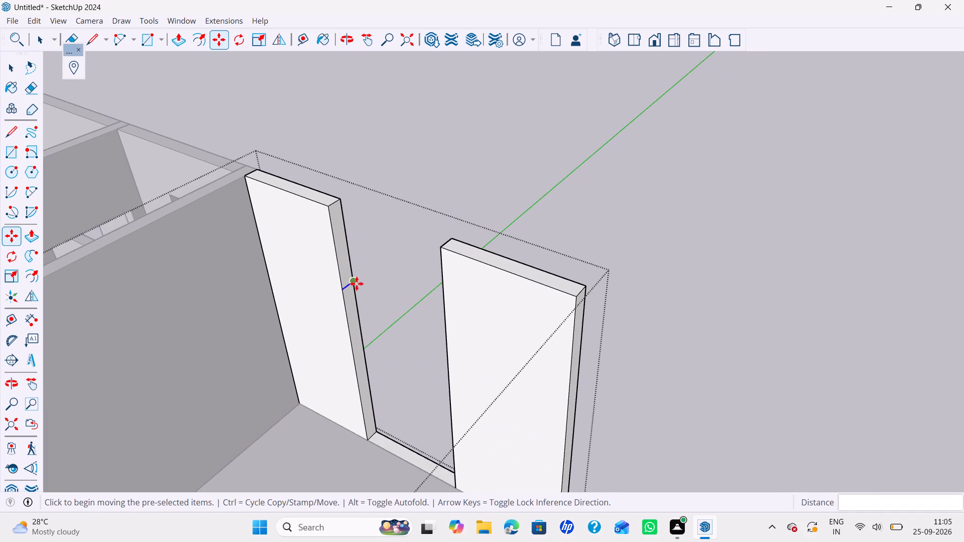
{"action": "left_click", "coordinate": [356, 284]}
{"action": "type", "text": "4'"}
{"action": "key", "text": "Return"}
Push/pull the portions above and below the marked opening 4' across to the opposite segment as the window's lintel and sill.
{"action": "key", "text": "p"}
{"action": "left_click", "coordinate": [344, 265]}
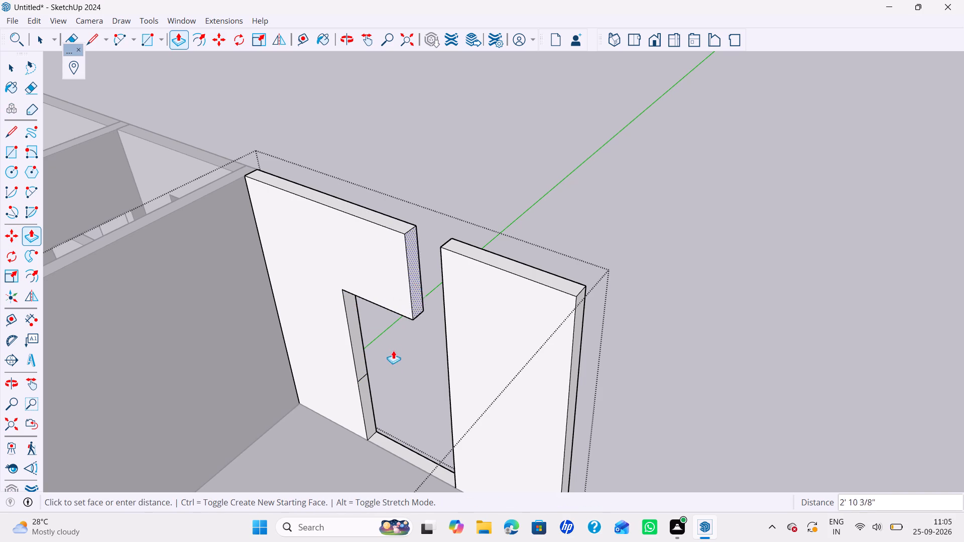
{"action": "left_click", "coordinate": [449, 346]}
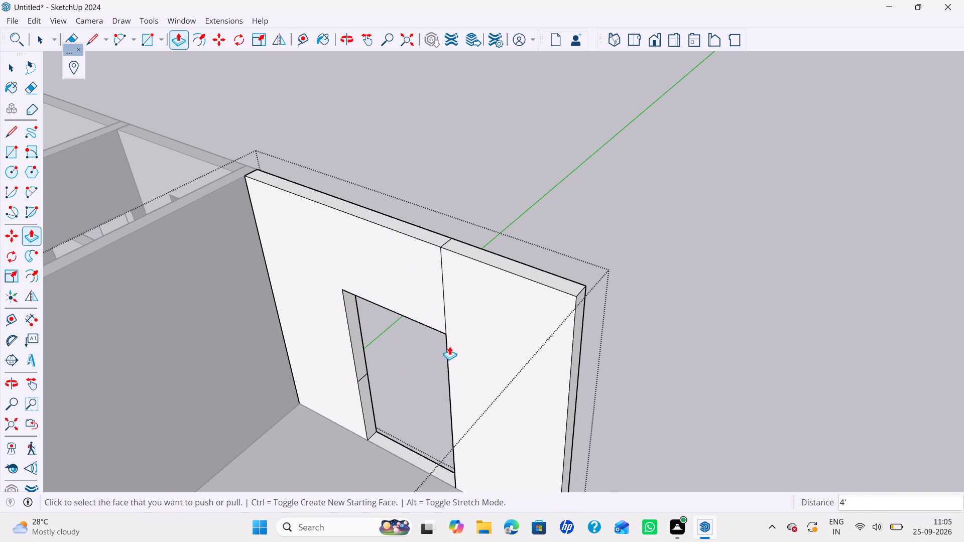
{"action": "double_click", "coordinate": [369, 411]}
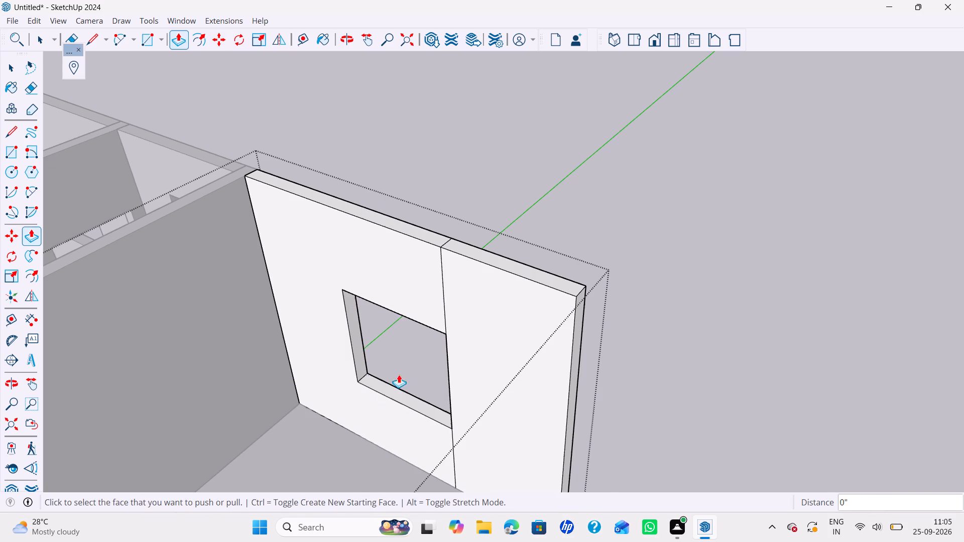
Erase the seam lines above and below the window on the wall's inner face and across its top.
{"action": "key", "text": "e"}
{"action": "left_click_drag", "start_coordinate": [437, 303], "coordinate": [441, 308]}
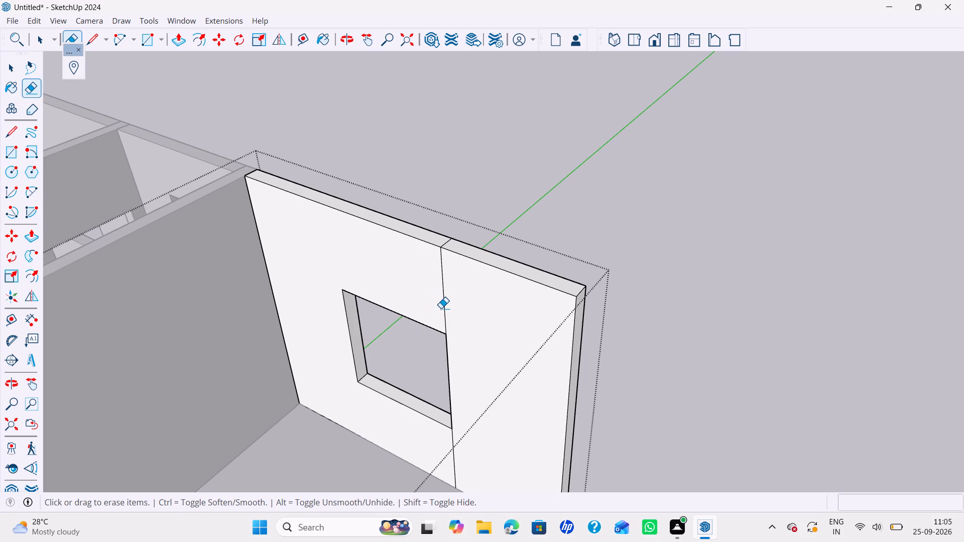
{"action": "left_click_drag", "start_coordinate": [449, 291], "coordinate": [433, 301]}
{"action": "scroll", "coordinate": [445, 248], "scroll_direction": "up", "scroll_amount": 2}
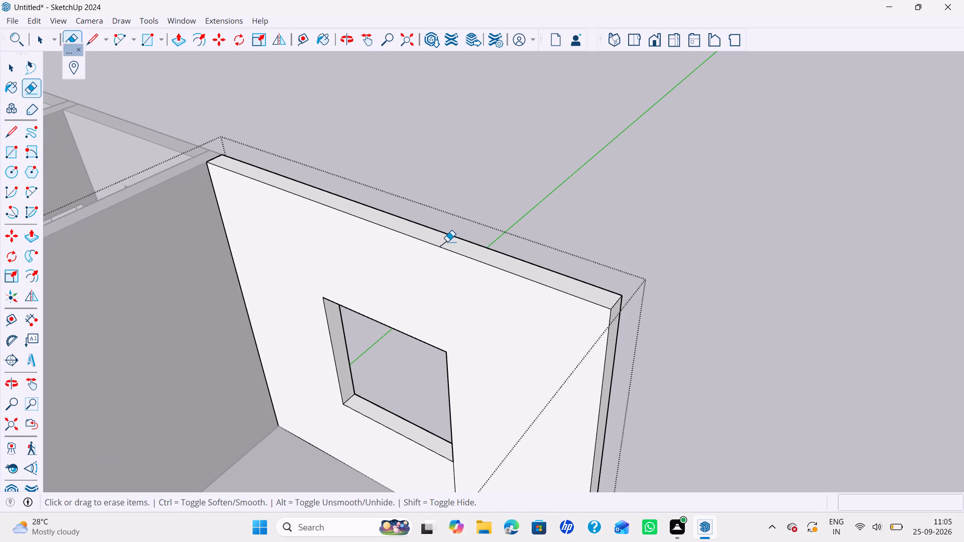
{"action": "left_click", "coordinate": [447, 244]}
{"action": "scroll", "coordinate": [447, 260], "scroll_direction": "down", "scroll_amount": 6}
{"action": "middle_click_drag", "start_coordinate": [456, 285], "coordinate": [442, 197], "text": "shift"}
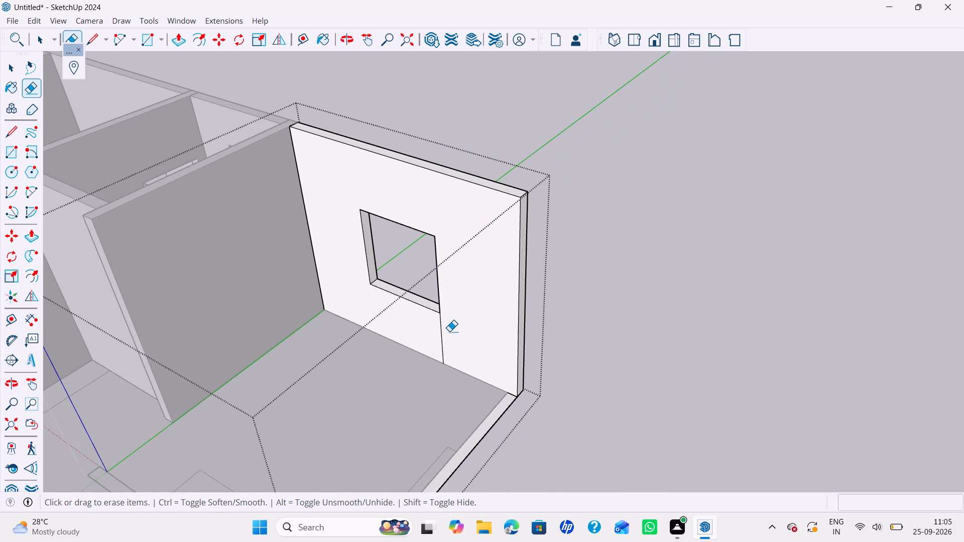
{"action": "left_click_drag", "start_coordinate": [449, 331], "coordinate": [434, 338]}
Erase the vertical seams near the corner and above and below the window on the wall's outer face, and close the group.
{"action": "middle_click_drag", "start_coordinate": [502, 295], "coordinate": [235, 392]}
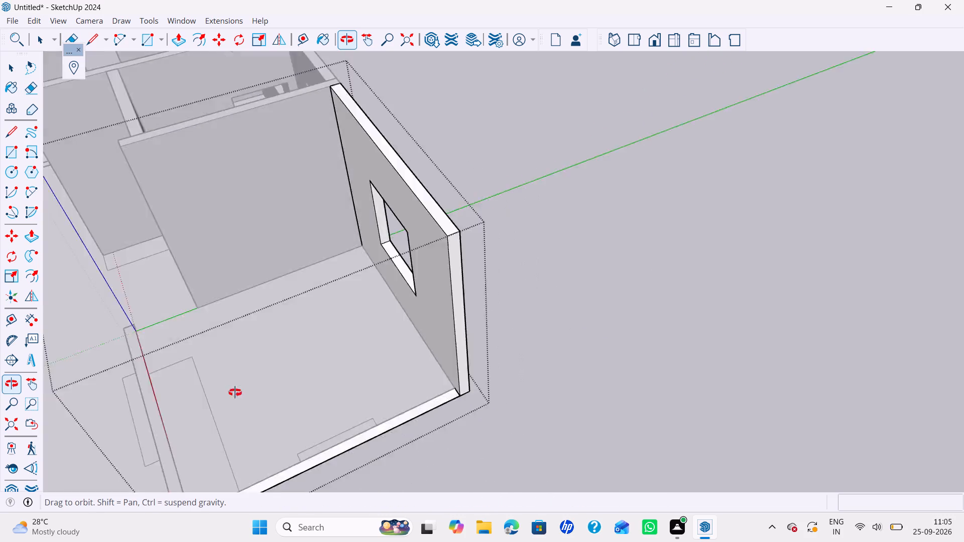
{"action": "middle_click_drag", "start_coordinate": [235, 392], "coordinate": [157, 408]}
{"action": "middle_click_drag", "start_coordinate": [515, 285], "coordinate": [464, 320], "text": "shift"}
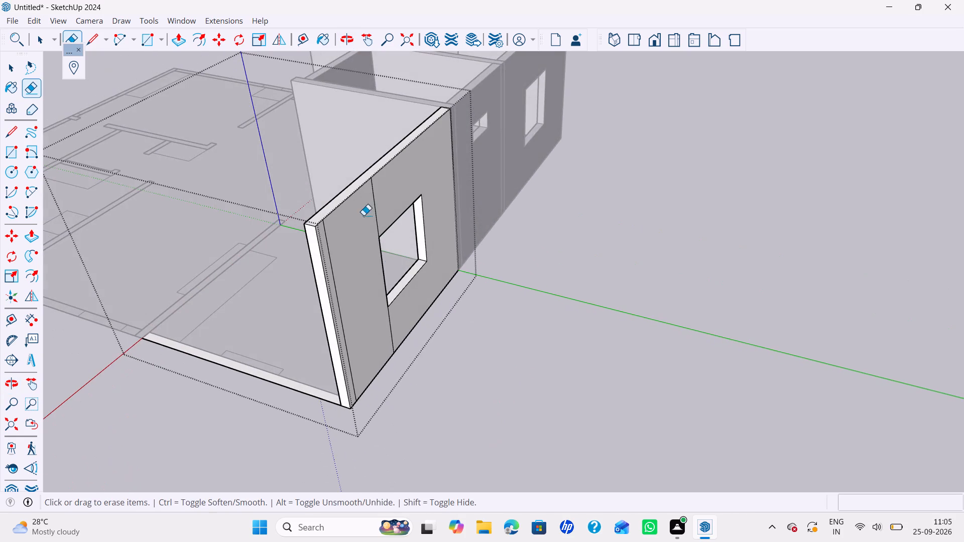
{"action": "scroll", "coordinate": [357, 210], "scroll_direction": "up", "scroll_amount": 4}
{"action": "left_click_drag", "start_coordinate": [318, 279], "coordinate": [329, 267]}
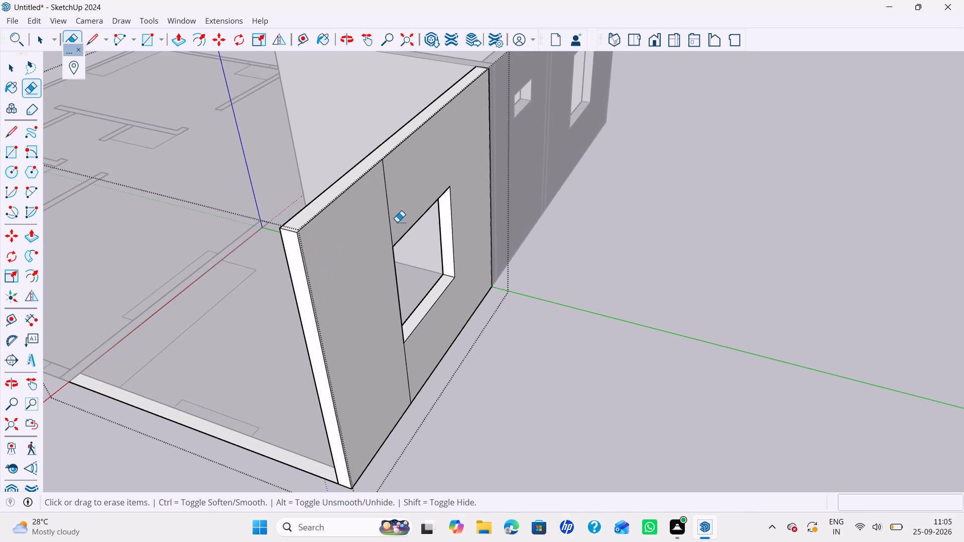
{"action": "left_click_drag", "start_coordinate": [383, 219], "coordinate": [400, 209]}
{"action": "left_click", "coordinate": [405, 359]}
{"action": "key", "text": "space"}
{"action": "scroll", "coordinate": [491, 348], "scroll_direction": "down", "scroll_amount": 5}
{"action": "middle_click_drag", "start_coordinate": [493, 358], "coordinate": [614, 367]}
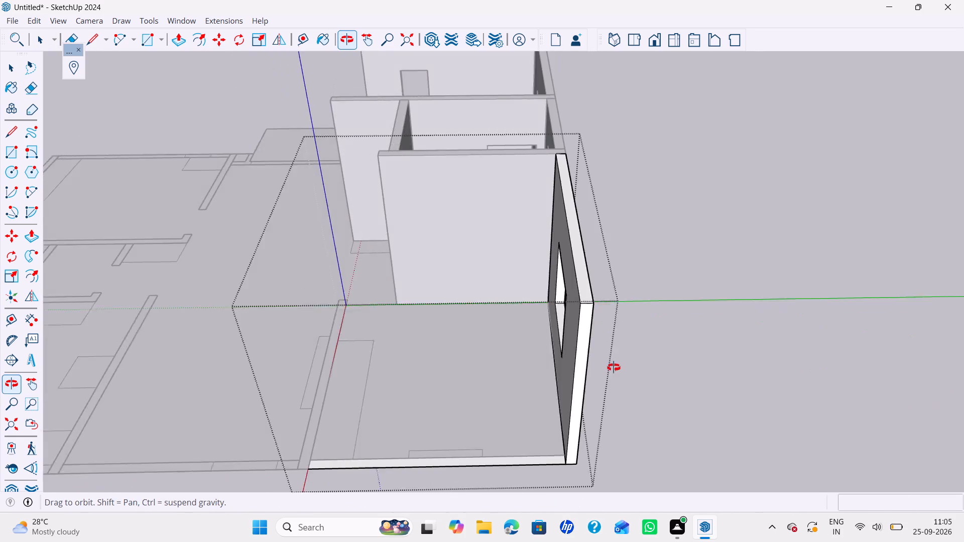
{"action": "middle_click_drag", "start_coordinate": [614, 367], "coordinate": [614, 367]}
{"action": "scroll", "coordinate": [586, 370], "scroll_direction": "down", "scroll_amount": 4}
{"action": "middle_click_drag", "start_coordinate": [584, 371], "coordinate": [558, 371], "text": "shift"}
{"action": "middle_click_drag", "start_coordinate": [558, 371], "coordinate": [663, 353]}
{"action": "scroll", "coordinate": [663, 353], "scroll_direction": "down", "scroll_amount": 2}
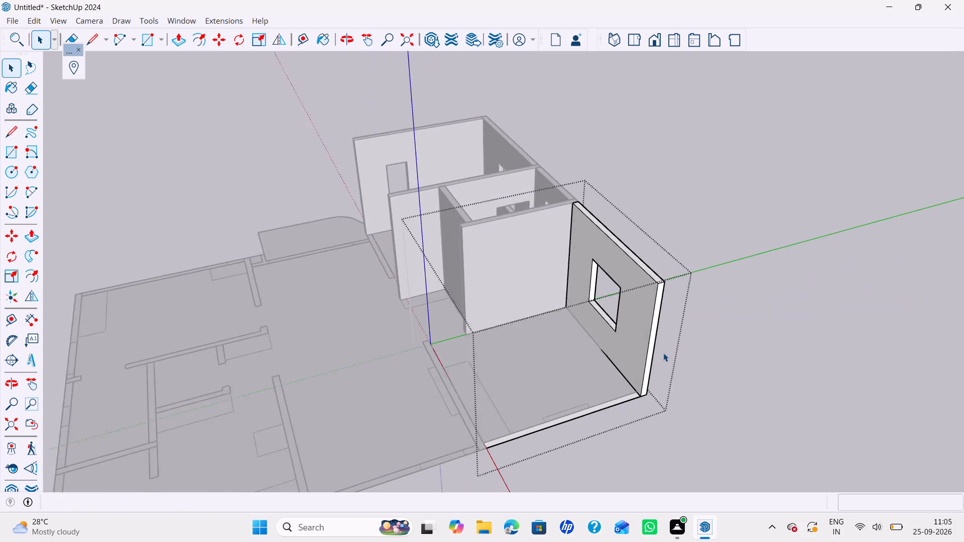
{"action": "scroll", "coordinate": [663, 353], "scroll_direction": "down", "scroll_amount": 3}
{"action": "middle_click_drag", "start_coordinate": [663, 353], "coordinate": [456, 312], "text": "shift"}
{"action": "middle_click_drag", "start_coordinate": [439, 323], "coordinate": [610, 292]}
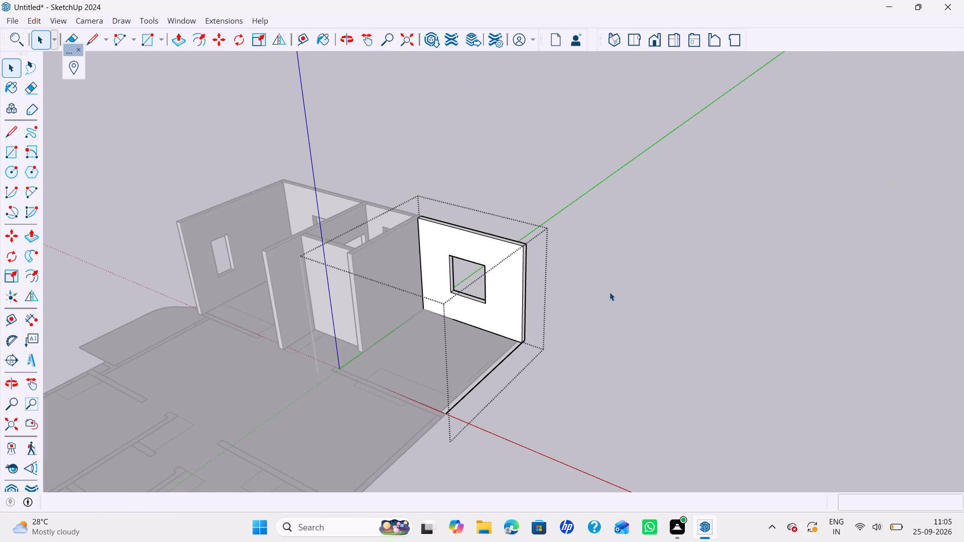
{"action": "left_click", "coordinate": [610, 292]}
Open the nested group of the outer wall adjoining the windowed wall's corner and push/pull its strip up 10'.
{"action": "middle_click_drag", "start_coordinate": [605, 292], "coordinate": [601, 333]}
{"action": "scroll", "coordinate": [601, 333], "scroll_direction": "down", "scroll_amount": 2}
{"action": "middle_click_drag", "start_coordinate": [580, 335], "coordinate": [584, 333], "text": "shift"}
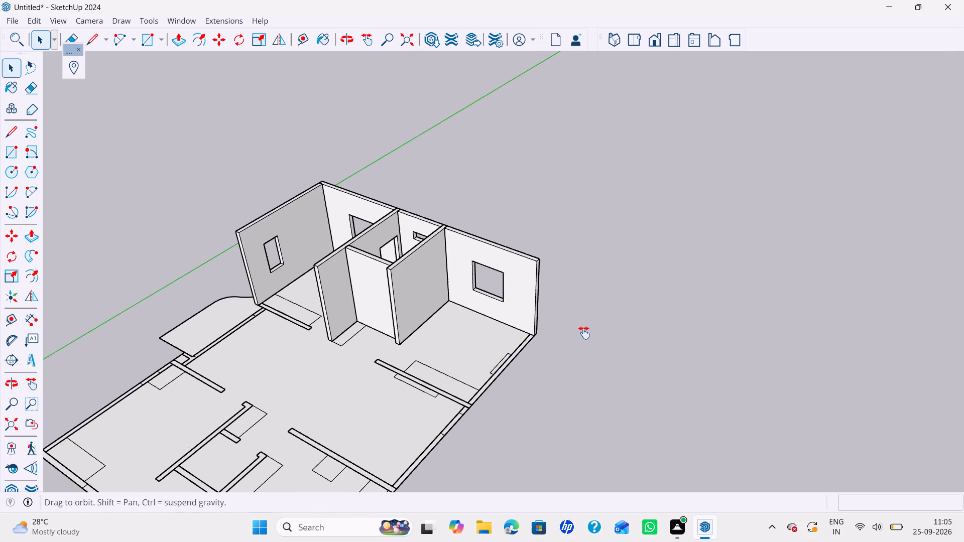
{"action": "middle_click_drag", "start_coordinate": [584, 333], "coordinate": [585, 332], "text": "shift"}
{"action": "middle_click_drag", "start_coordinate": [575, 332], "coordinate": [705, 332]}
{"action": "scroll", "coordinate": [636, 321], "scroll_direction": "up", "scroll_amount": 5}
{"action": "middle_click_drag", "start_coordinate": [527, 349], "coordinate": [533, 348]}
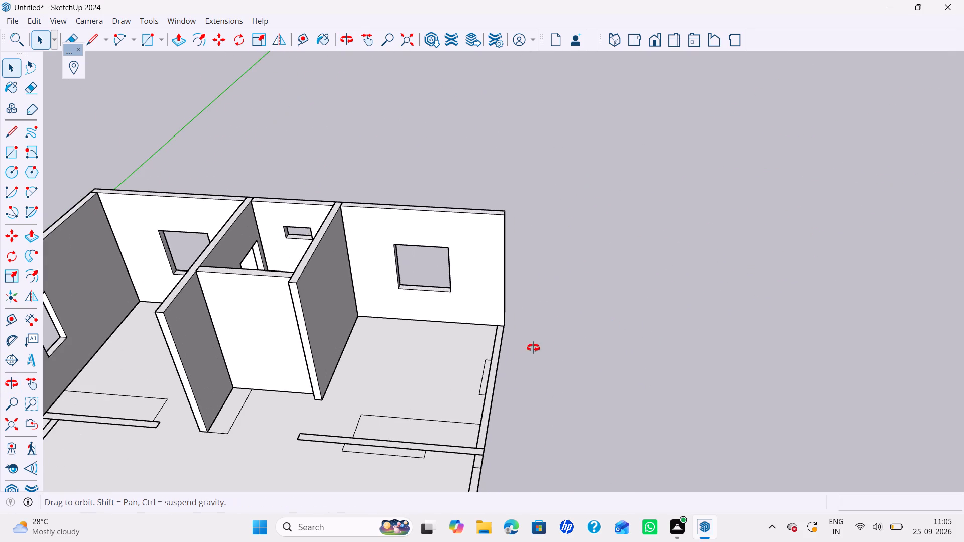
{"action": "middle_click_drag", "start_coordinate": [533, 348], "coordinate": [697, 332]}
{"action": "middle_click_drag", "start_coordinate": [676, 338], "coordinate": [713, 266], "text": "shift"}
{"action": "middle_click_drag", "start_coordinate": [549, 310], "coordinate": [565, 354]}
{"action": "scroll", "coordinate": [563, 352], "scroll_direction": "up", "scroll_amount": 2}
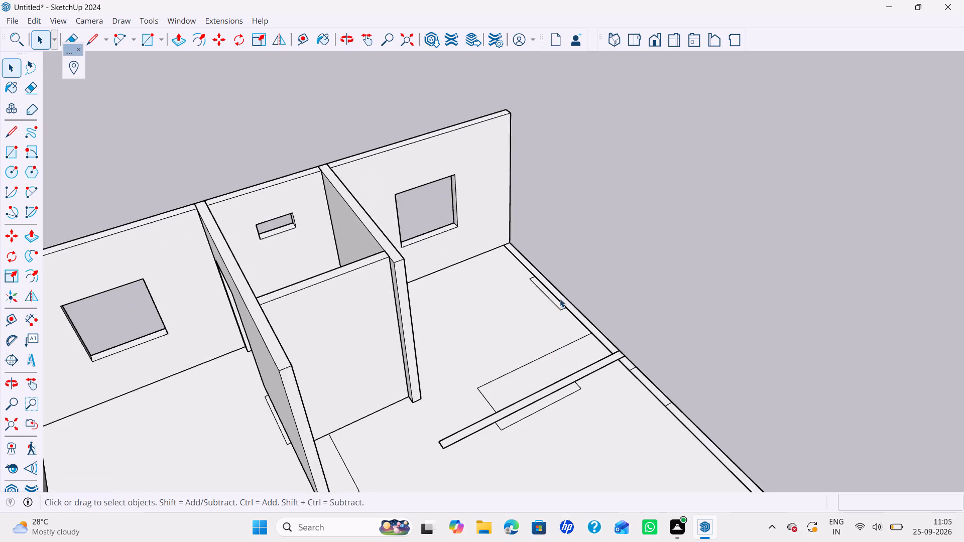
{"action": "scroll", "coordinate": [560, 299], "scroll_direction": "up", "scroll_amount": 1}
{"action": "middle_click_drag", "start_coordinate": [563, 280], "coordinate": [541, 324]}
{"action": "scroll", "coordinate": [541, 317], "scroll_direction": "up", "scroll_amount": 3}
{"action": "middle_click_drag", "start_coordinate": [541, 323], "coordinate": [541, 336], "text": "shift"}
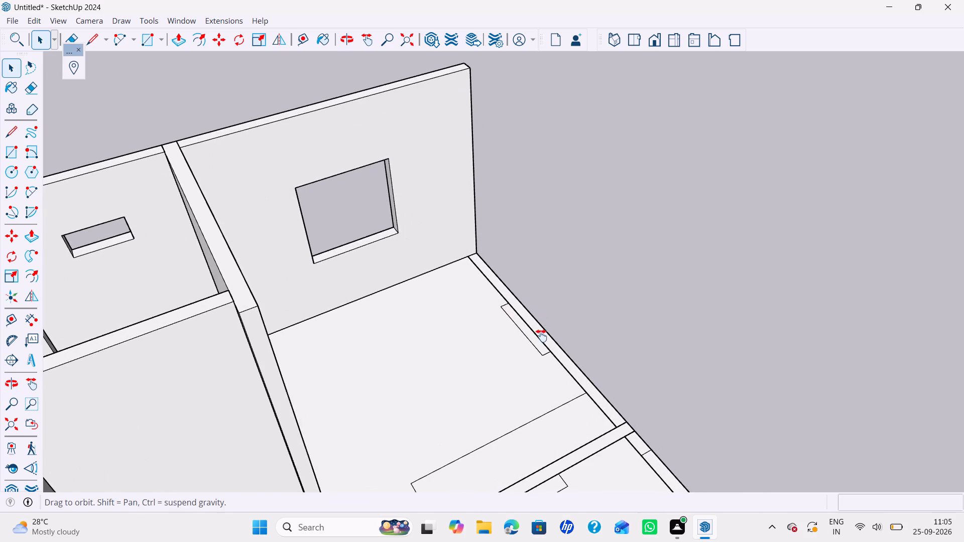
{"action": "middle_click_drag", "start_coordinate": [541, 336], "coordinate": [542, 362], "text": "shift"}
{"action": "middle_click_drag", "start_coordinate": [536, 363], "coordinate": [524, 366]}
{"action": "scroll", "coordinate": [525, 344], "scroll_direction": "up", "scroll_amount": 5}
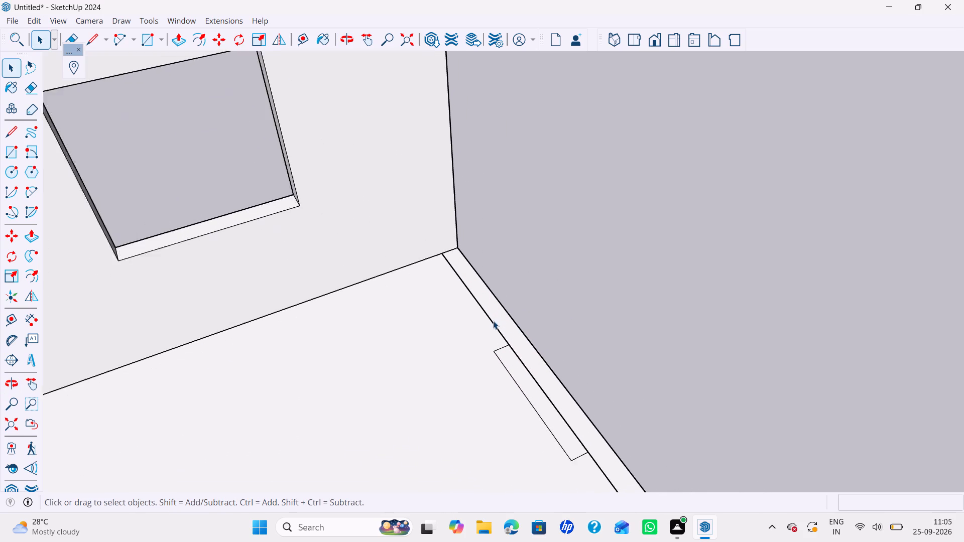
{"action": "scroll", "coordinate": [493, 321], "scroll_direction": "up", "scroll_amount": 2}
{"action": "double_click", "coordinate": [493, 317]}
{"action": "scroll", "coordinate": [493, 317], "scroll_direction": "down", "scroll_amount": 13}
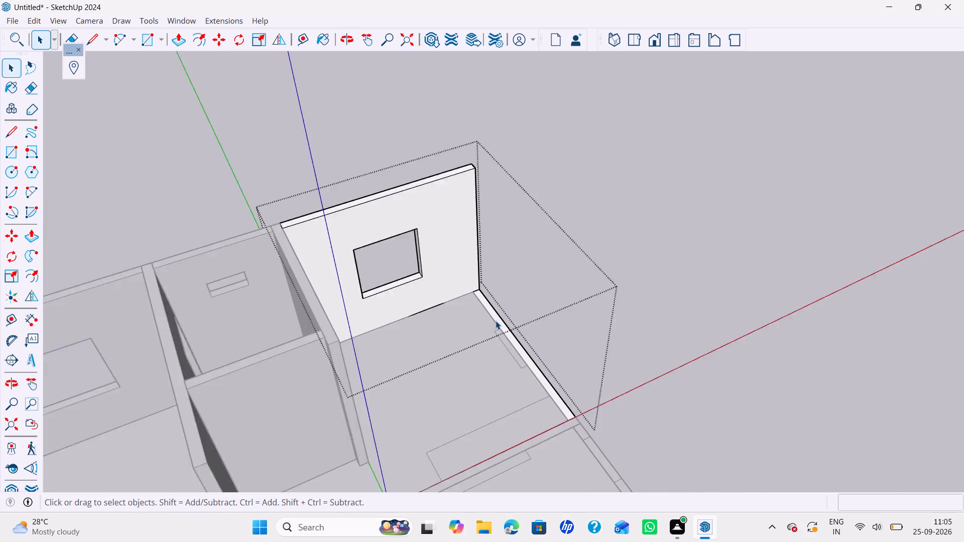
{"action": "key", "text": "p"}
{"action": "scroll", "coordinate": [498, 315], "scroll_direction": "up", "scroll_amount": 7}
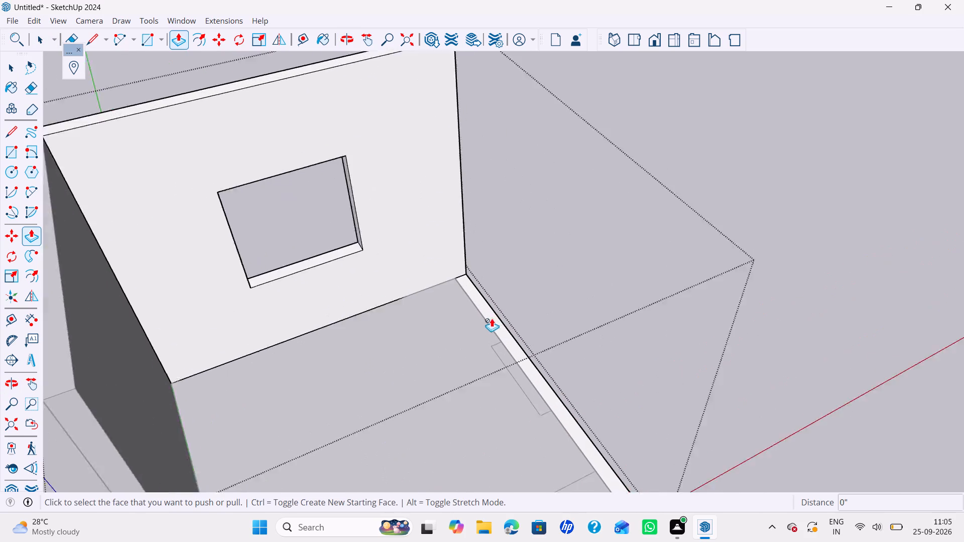
{"action": "key", "text": "space"}
{"action": "double_click", "coordinate": [492, 319]}
{"action": "scroll", "coordinate": [492, 319], "scroll_direction": "down", "scroll_amount": 5}
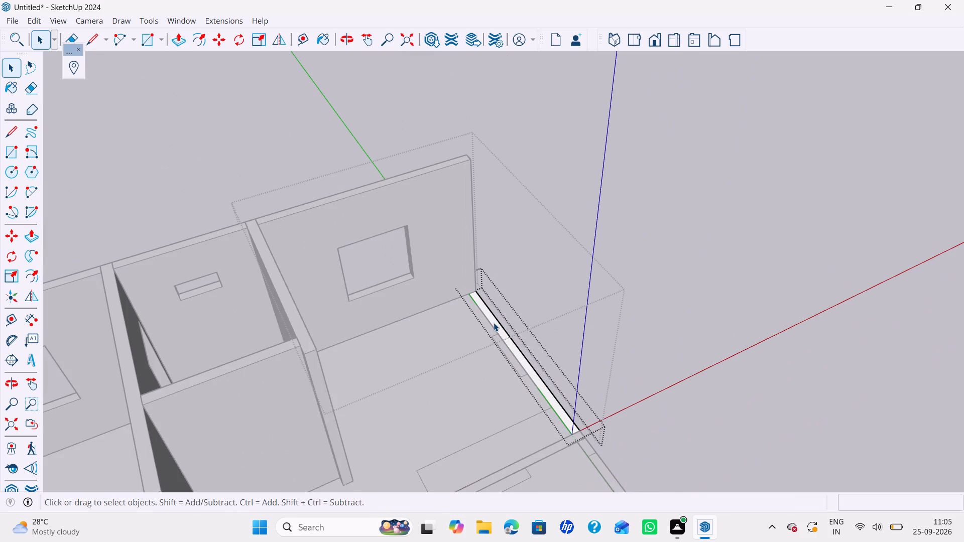
{"action": "key", "text": "p"}
{"action": "left_click", "coordinate": [494, 324]}
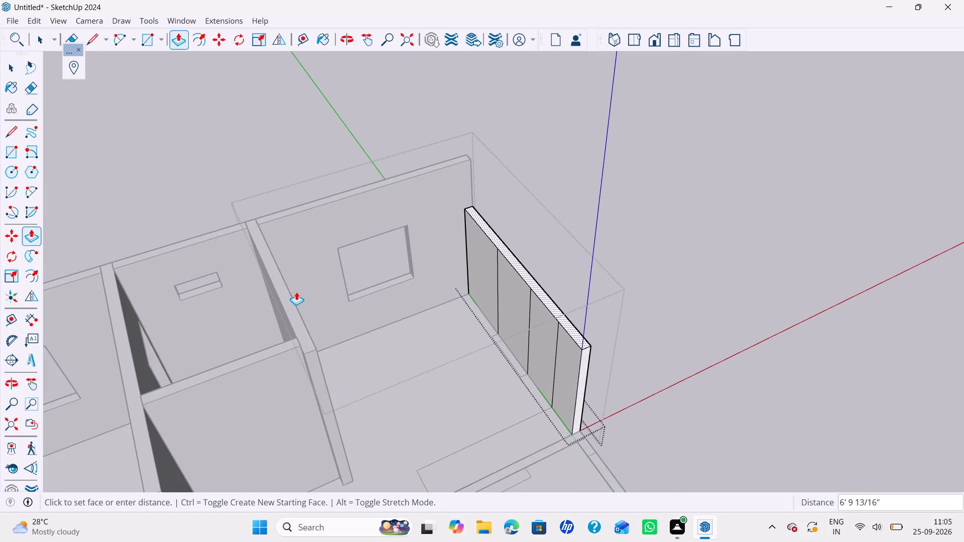
{"action": "left_click", "coordinate": [294, 303]}
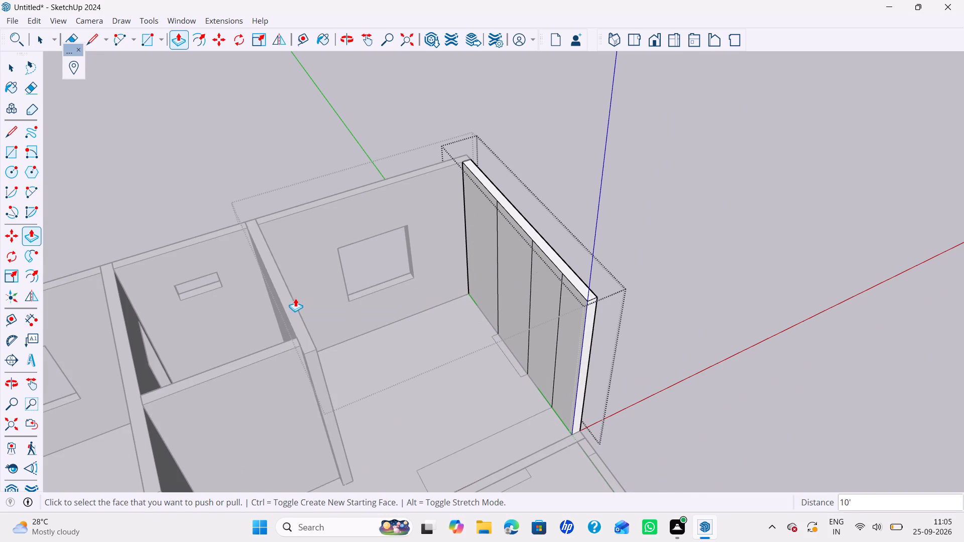
Erase the three vertical seam lines on the raised outer wall's inner face and close its groups.
{"action": "key", "text": "e"}
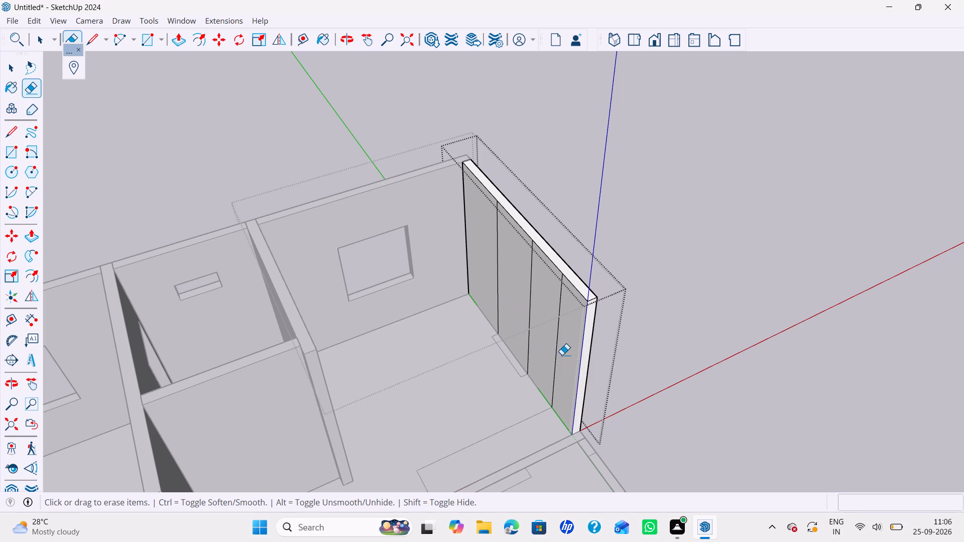
{"action": "left_click_drag", "start_coordinate": [561, 355], "coordinate": [489, 279]}
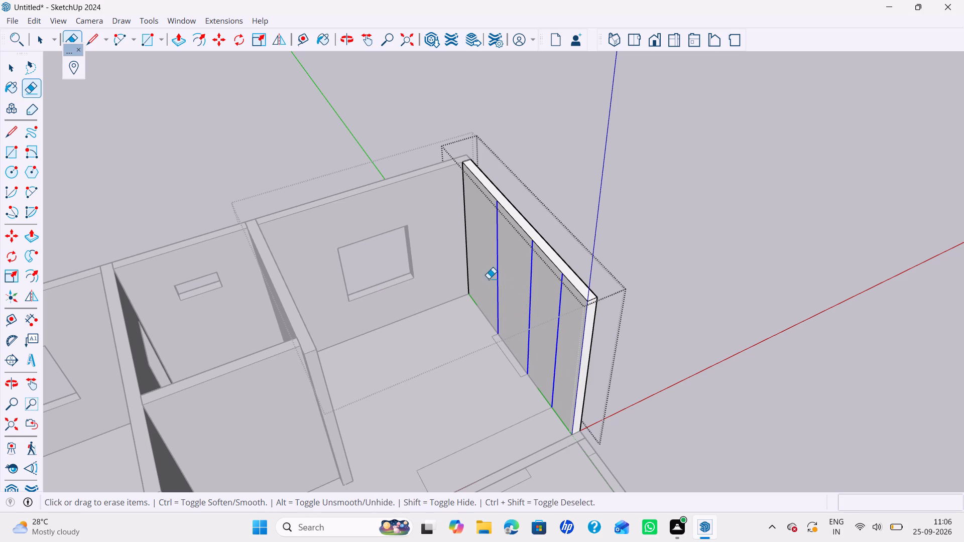
{"action": "left_click_drag", "start_coordinate": [489, 279], "coordinate": [478, 266]}
{"action": "key", "text": "space"}
{"action": "middle_click_drag", "start_coordinate": [624, 290], "coordinate": [622, 291]}
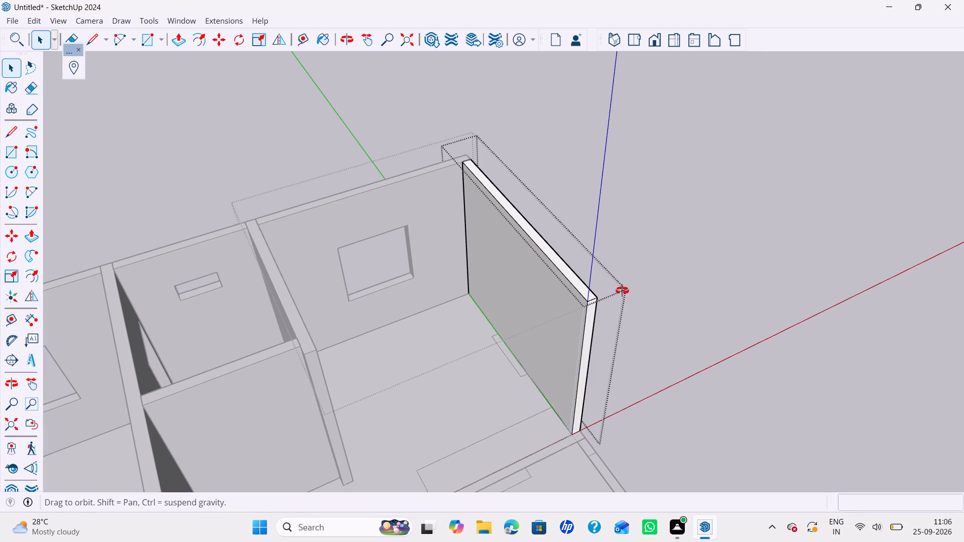
{"action": "middle_click_drag", "start_coordinate": [622, 291], "coordinate": [562, 303]}
{"action": "key", "text": "space"}
{"action": "left_click", "coordinate": [639, 433]}
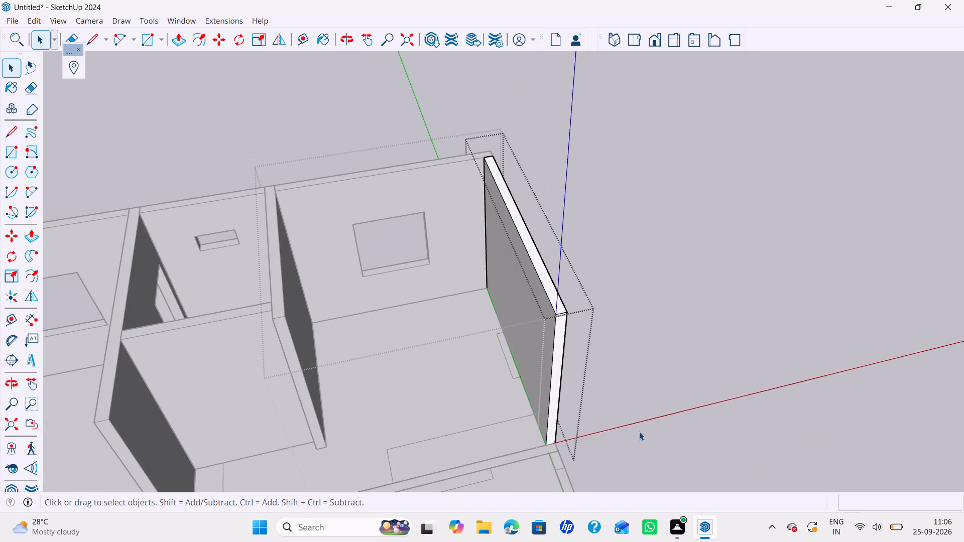
{"action": "scroll", "coordinate": [592, 396], "scroll_direction": "down", "scroll_amount": 6}
{"action": "middle_click_drag", "start_coordinate": [591, 397], "coordinate": [567, 327], "text": "shift"}
{"action": "middle_click_drag", "start_coordinate": [566, 344], "coordinate": [684, 332]}
{"action": "middle_click_drag", "start_coordinate": [631, 365], "coordinate": [617, 355], "text": "shift"}
{"action": "left_click", "coordinate": [707, 331]}
Open the partition wall group at the free end of the raised outer wall and push/pull it up 10'.
{"action": "middle_click_drag", "start_coordinate": [555, 339], "coordinate": [749, 467]}
{"action": "scroll", "coordinate": [556, 344], "scroll_direction": "up", "scroll_amount": 1}
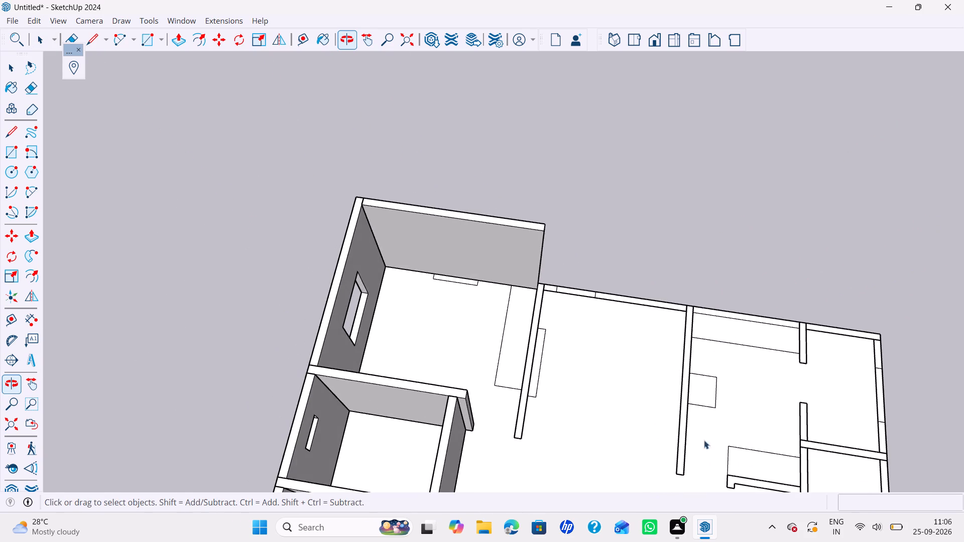
{"action": "scroll", "coordinate": [498, 328], "scroll_direction": "up", "scroll_amount": 4}
{"action": "scroll", "coordinate": [565, 307], "scroll_direction": "up", "scroll_amount": 2}
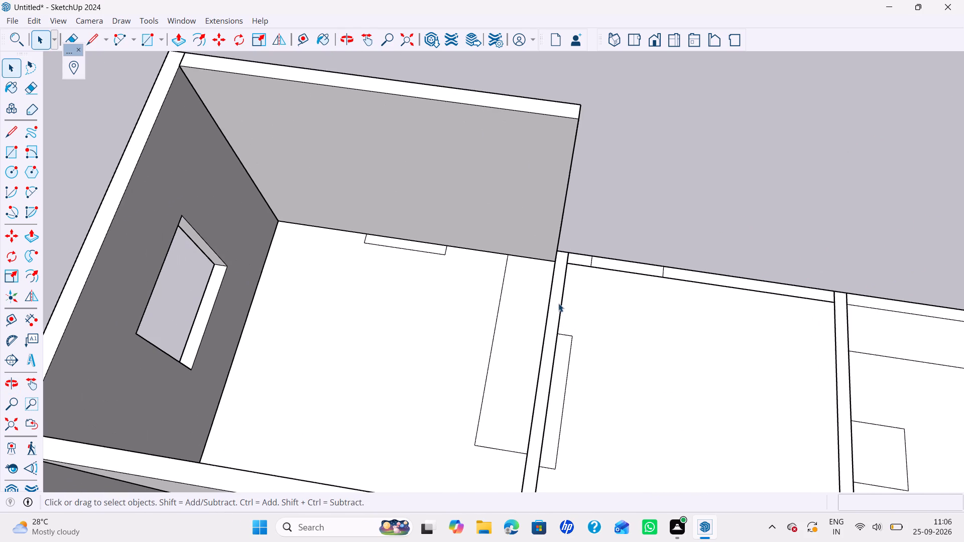
{"action": "double_click", "coordinate": [555, 303]}
{"action": "key", "text": "p"}
{"action": "scroll", "coordinate": [553, 312], "scroll_direction": "down", "scroll_amount": 4}
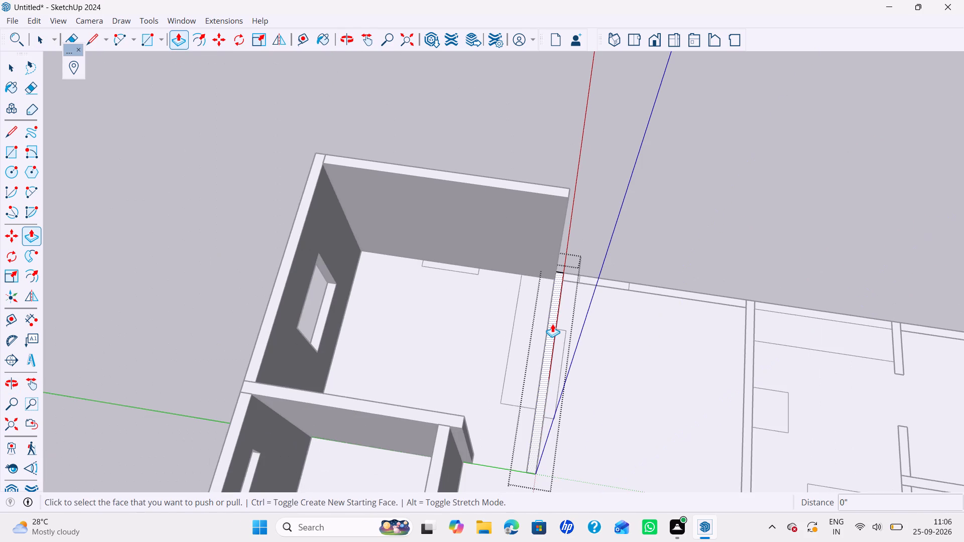
{"action": "double_click", "coordinate": [552, 324]}
{"action": "key", "text": "space"}
{"action": "scroll", "coordinate": [557, 325], "scroll_direction": "down", "scroll_amount": 4}
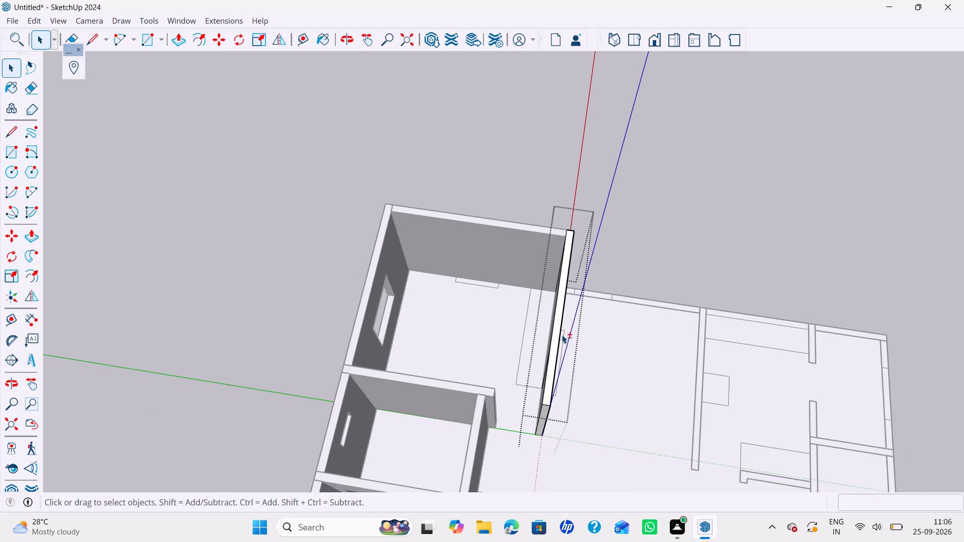
Erase the vertical seam lines on the partition wall's face toward the unraised rooms, including the one beside the outer corner.
{"action": "middle_click_drag", "start_coordinate": [562, 335], "coordinate": [443, 314], "text": "shift"}
{"action": "middle_click_drag", "start_coordinate": [449, 316], "coordinate": [410, 265]}
{"action": "key", "text": "e"}
{"action": "scroll", "coordinate": [471, 268], "scroll_direction": "up", "scroll_amount": 5}
{"action": "left_click_drag", "start_coordinate": [457, 279], "coordinate": [446, 312]}
{"action": "left_click_drag", "start_coordinate": [411, 376], "coordinate": [397, 401]}
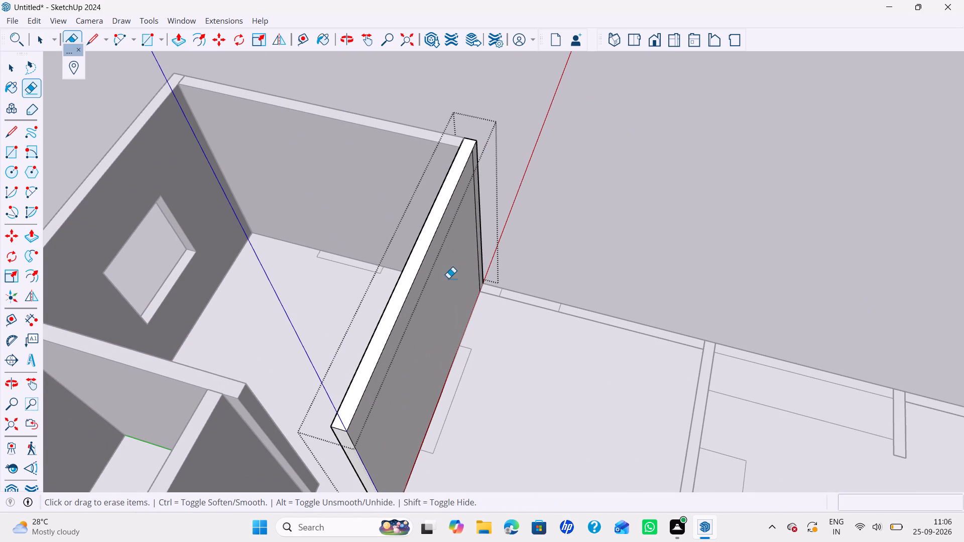
{"action": "scroll", "coordinate": [486, 221], "scroll_direction": "up", "scroll_amount": 4}
{"action": "left_click", "coordinate": [474, 235]}
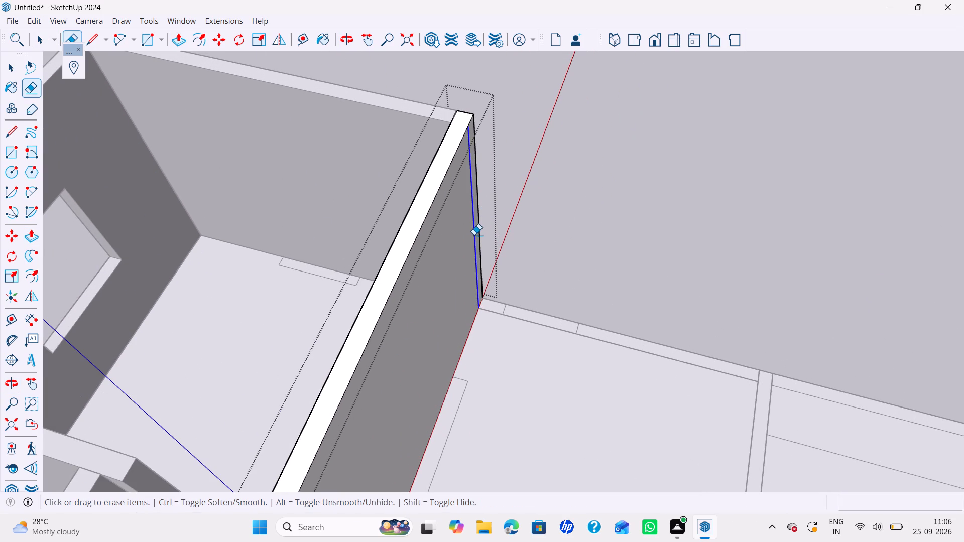
{"action": "scroll", "coordinate": [470, 242], "scroll_direction": "down", "scroll_amount": 4}
{"action": "key", "text": "space"}
Erase the vertical seam line on the partition wall's opposite face and close the group.
{"action": "middle_click_drag", "start_coordinate": [466, 261], "coordinate": [670, 200]}
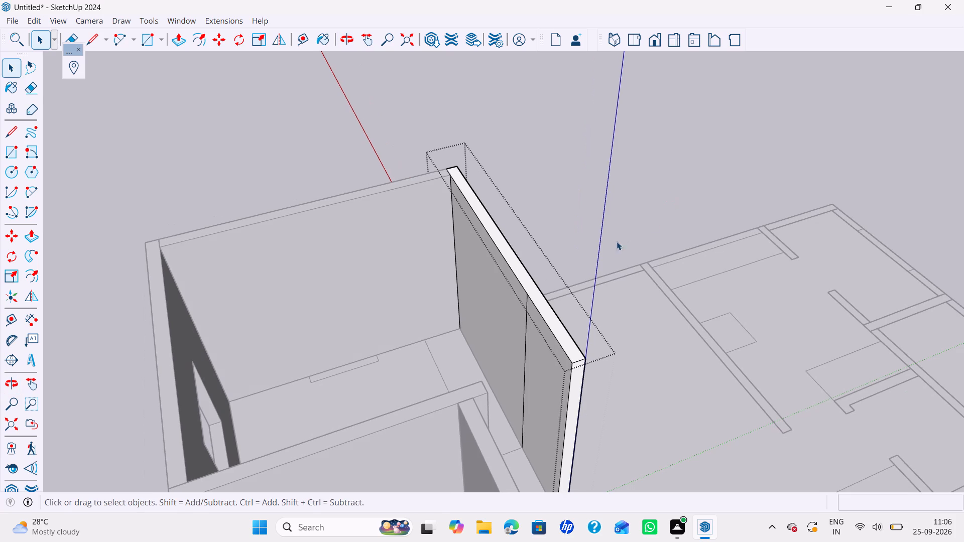
{"action": "key", "text": "e"}
{"action": "left_click_drag", "start_coordinate": [521, 340], "coordinate": [541, 345]}
{"action": "key", "text": "space"}
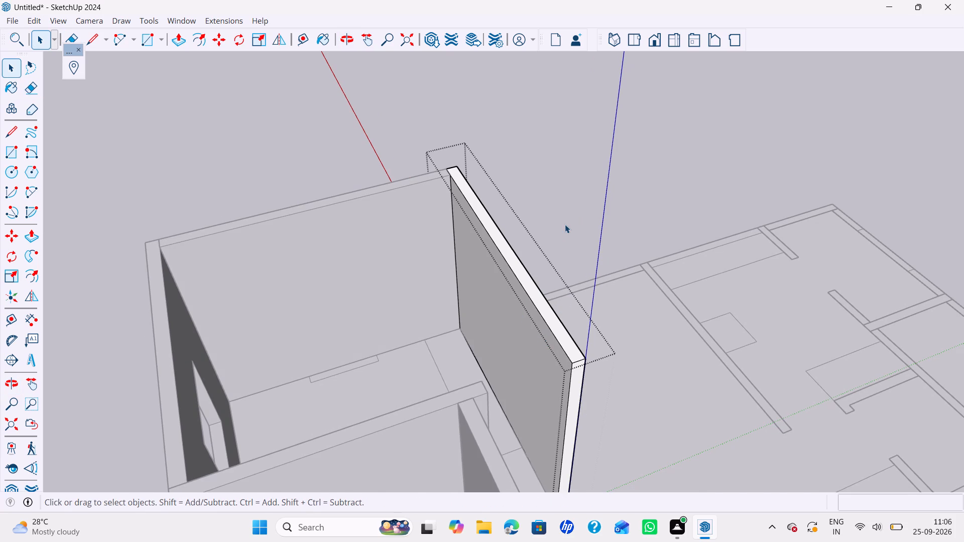
{"action": "left_click", "coordinate": [565, 224]}
Open the outer wall group beyond the raised corner and push/pull its segments on both sides of the door opening up 10'.
{"action": "scroll", "coordinate": [587, 245], "scroll_direction": "down", "scroll_amount": 4}
{"action": "middle_click_drag", "start_coordinate": [588, 245], "coordinate": [490, 224], "text": "shift"}
{"action": "middle_click_drag", "start_coordinate": [719, 289], "coordinate": [395, 292]}
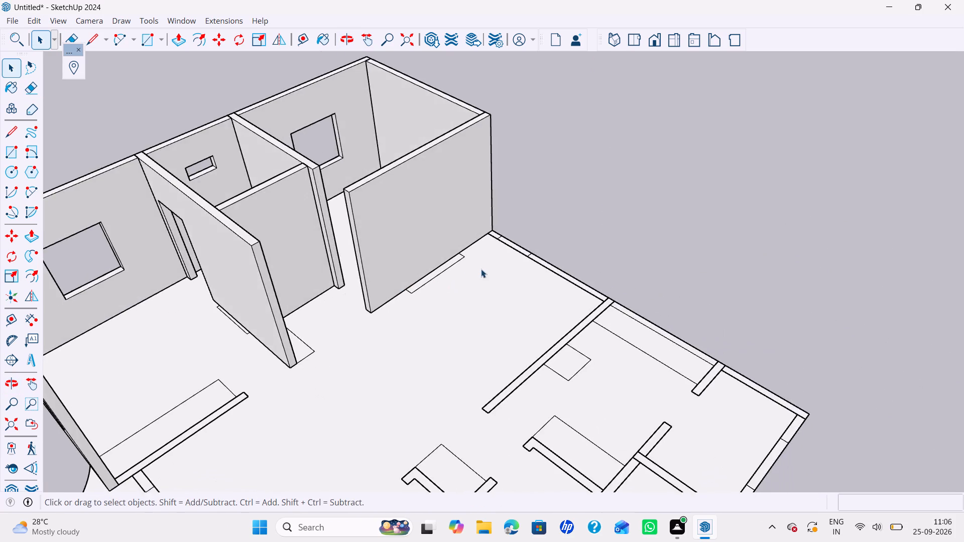
{"action": "scroll", "coordinate": [485, 266], "scroll_direction": "up", "scroll_amount": 5}
{"action": "scroll", "coordinate": [513, 228], "scroll_direction": "up", "scroll_amount": 3}
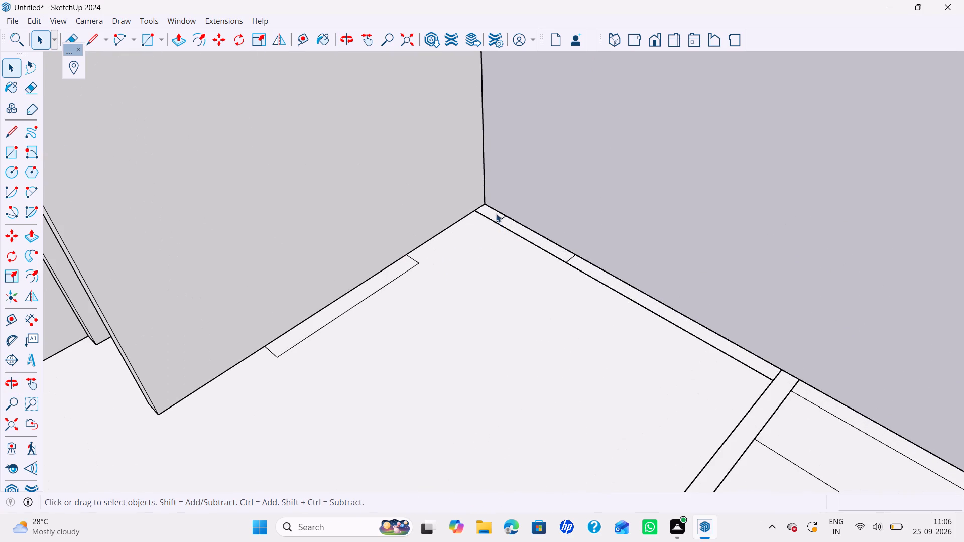
{"action": "double_click", "coordinate": [492, 213]}
{"action": "scroll", "coordinate": [493, 219], "scroll_direction": "down", "scroll_amount": 11}
{"action": "key", "text": "p"}
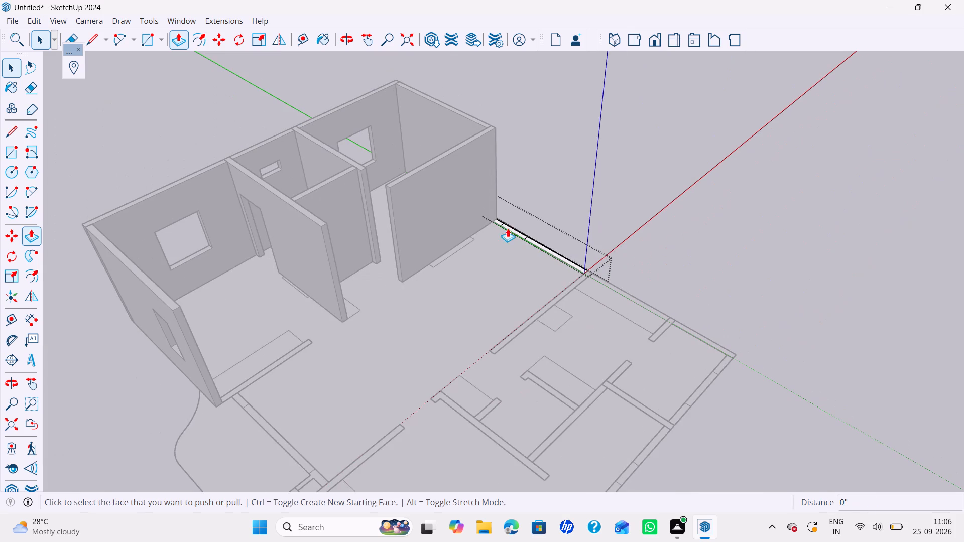
{"action": "left_click", "coordinate": [495, 222]}
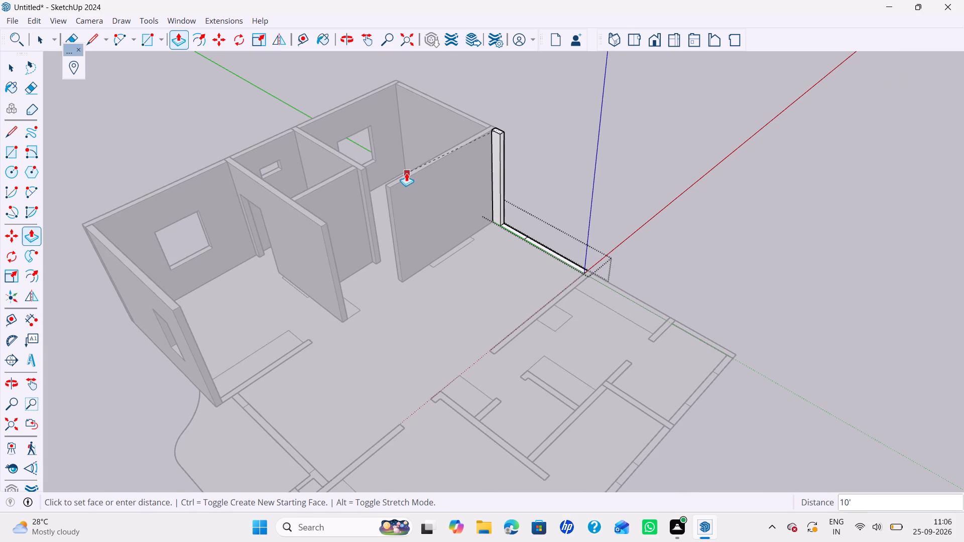
{"action": "left_click", "coordinate": [406, 176]}
{"action": "scroll", "coordinate": [542, 247], "scroll_direction": "up", "scroll_amount": 2}
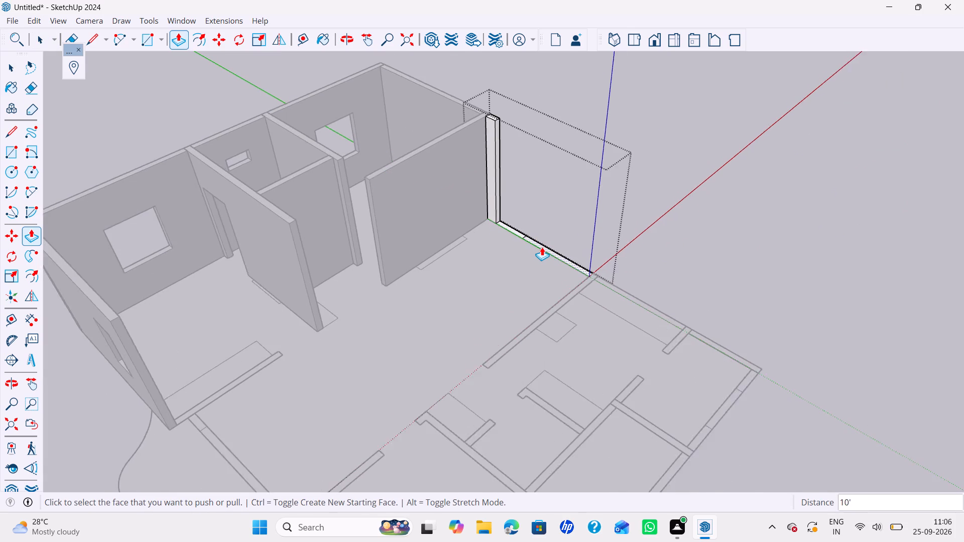
{"action": "scroll", "coordinate": [542, 247], "scroll_direction": "up", "scroll_amount": 4}
{"action": "double_click", "coordinate": [541, 247]}
{"action": "scroll", "coordinate": [516, 200], "scroll_direction": "down", "scroll_amount": 5}
Copy the short segment's top jamb edge 3' down and push/pull the face above it across the opening to form the door header.
{"action": "middle_click_drag", "start_coordinate": [514, 199], "coordinate": [523, 256], "text": "shift"}
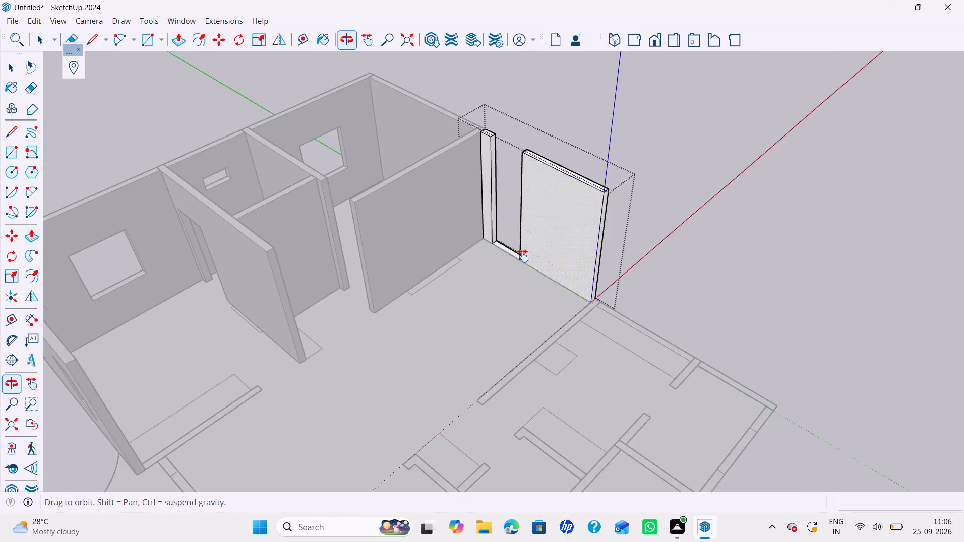
{"action": "middle_click_drag", "start_coordinate": [523, 256], "coordinate": [518, 273], "text": "shift"}
{"action": "scroll", "coordinate": [498, 202], "scroll_direction": "up", "scroll_amount": 7}
{"action": "key", "text": "space"}
{"action": "left_click", "coordinate": [486, 157]}
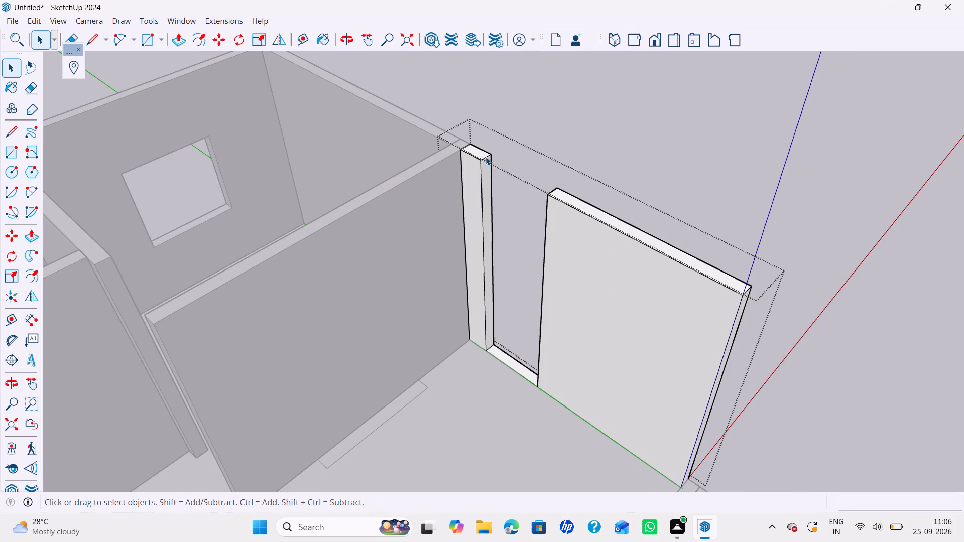
{"action": "scroll", "coordinate": [493, 166], "scroll_direction": "up", "scroll_amount": 4}
{"action": "key", "text": "m"}
{"action": "left_click", "coordinate": [492, 154], "text": "ctrl"}
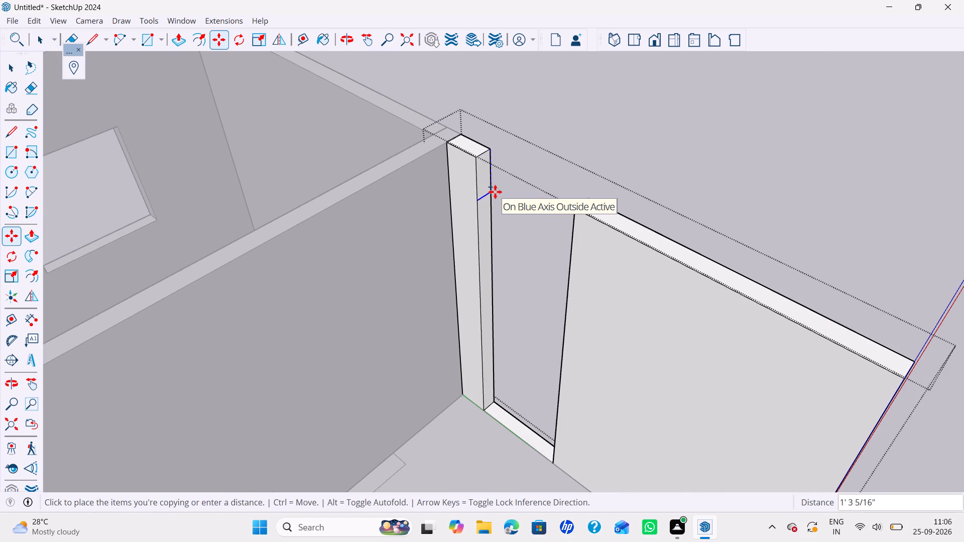
{"action": "type", "text": "3'"}
{"action": "key", "text": "Return"}
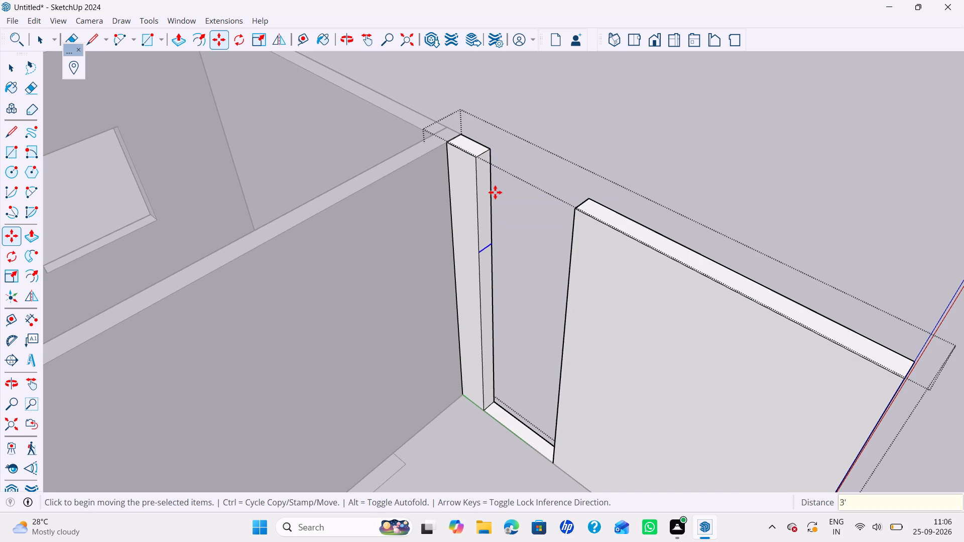
{"action": "scroll", "coordinate": [494, 201], "scroll_direction": "down", "scroll_amount": 4}
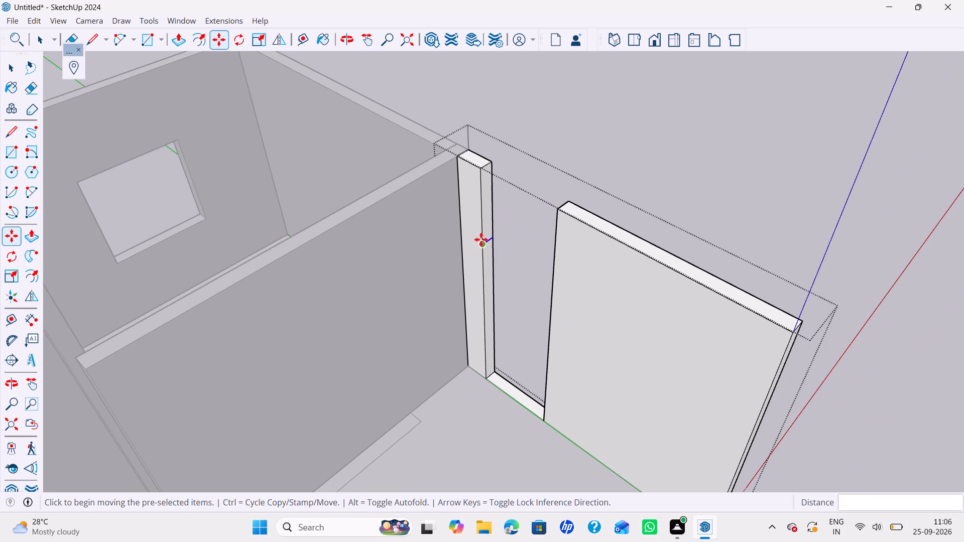
{"action": "key", "text": "p"}
{"action": "left_click", "coordinate": [488, 212]}
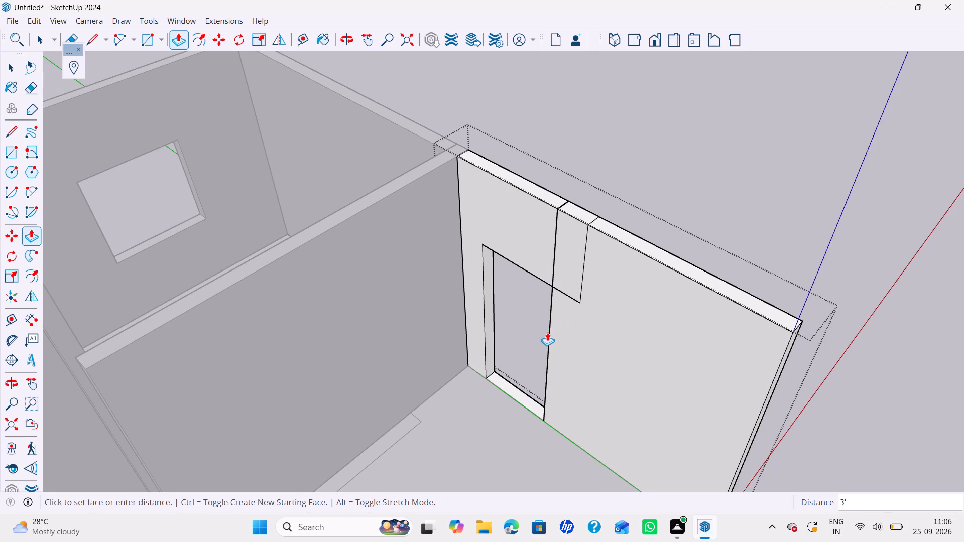
{"action": "left_click", "coordinate": [547, 335]}
Erase the header's seam lines on the top and both faces of the outer wall, and close the group.
{"action": "key", "text": "e"}
{"action": "left_click_drag", "start_coordinate": [555, 254], "coordinate": [560, 260]}
{"action": "left_click", "coordinate": [564, 203]}
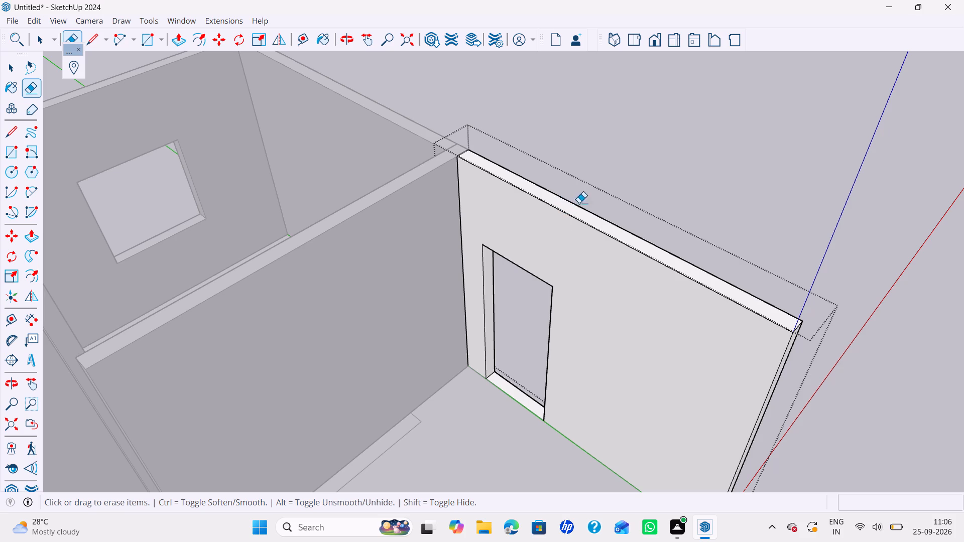
{"action": "middle_click_drag", "start_coordinate": [602, 199], "coordinate": [242, 273]}
{"action": "left_click_drag", "start_coordinate": [406, 266], "coordinate": [404, 268]}
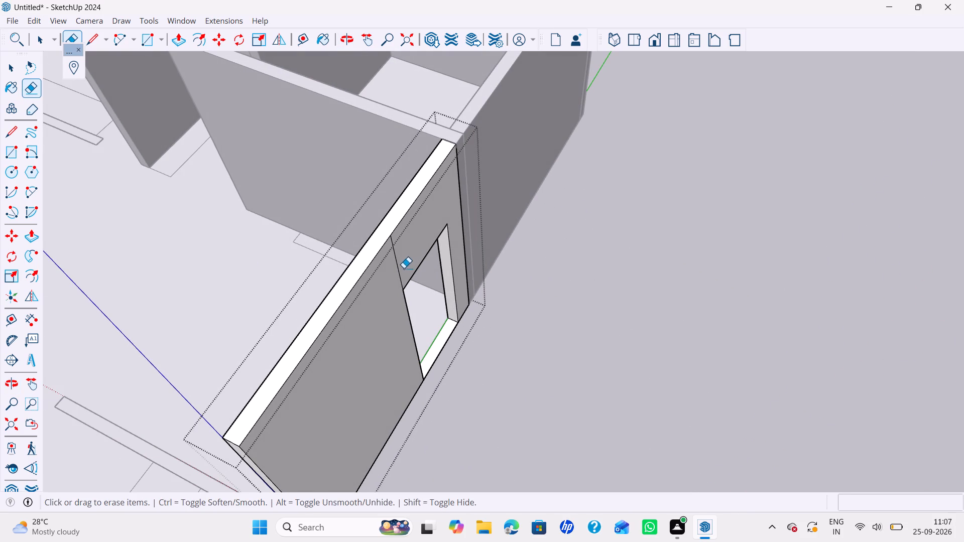
{"action": "left_click_drag", "start_coordinate": [404, 268], "coordinate": [386, 276]}
{"action": "key", "text": "space"}
{"action": "scroll", "coordinate": [380, 276], "scroll_direction": "down", "scroll_amount": 5}
{"action": "middle_click_drag", "start_coordinate": [379, 291], "coordinate": [615, 284], "text": "shift"}
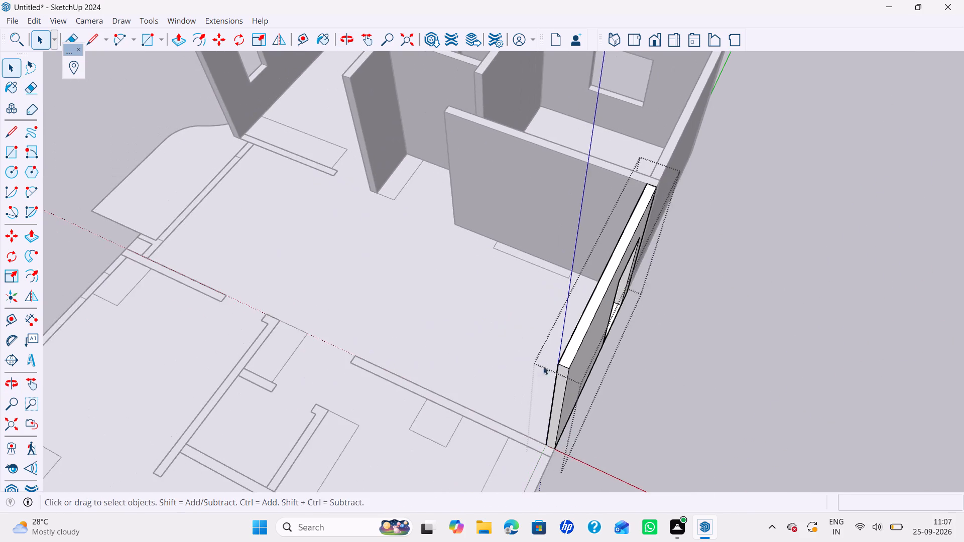
{"action": "middle_click_drag", "start_coordinate": [538, 372], "coordinate": [663, 375]}
{"action": "middle_click_drag", "start_coordinate": [637, 434], "coordinate": [682, 426]}
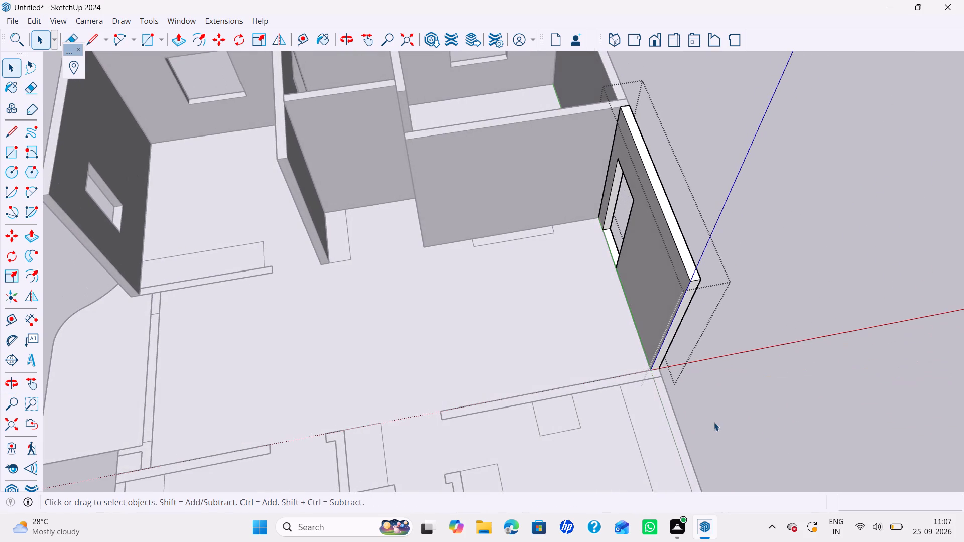
{"action": "left_click", "coordinate": [714, 422]}
Open the partition wall group meeting the free end of the raised outer wall and push/pull it up 10'.
{"action": "scroll", "coordinate": [702, 419], "scroll_direction": "up", "scroll_amount": 4}
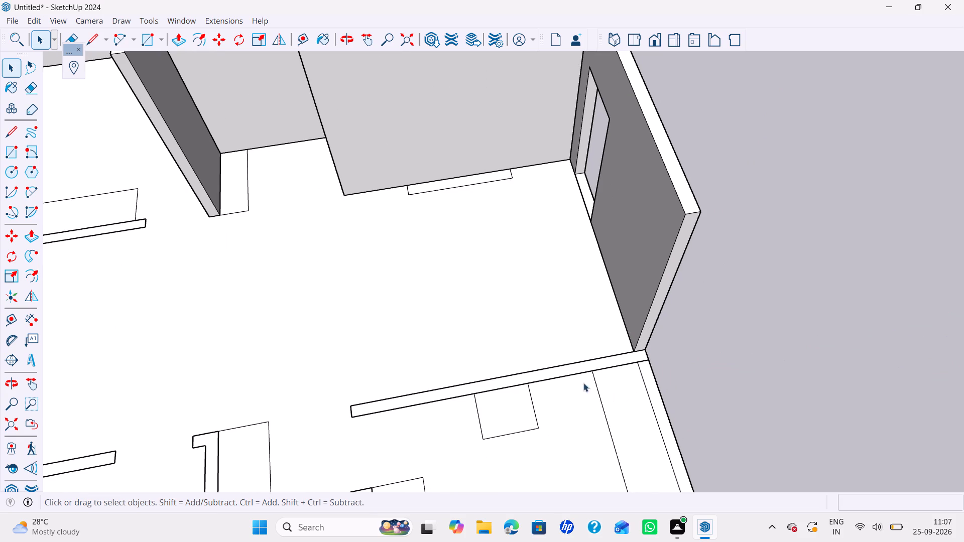
{"action": "left_click", "coordinate": [403, 399]}
{"action": "scroll", "coordinate": [403, 399], "scroll_direction": "up", "scroll_amount": 1}
{"action": "left_click", "coordinate": [403, 399]}
{"action": "key", "text": "p"}
{"action": "double_click", "coordinate": [398, 404]}
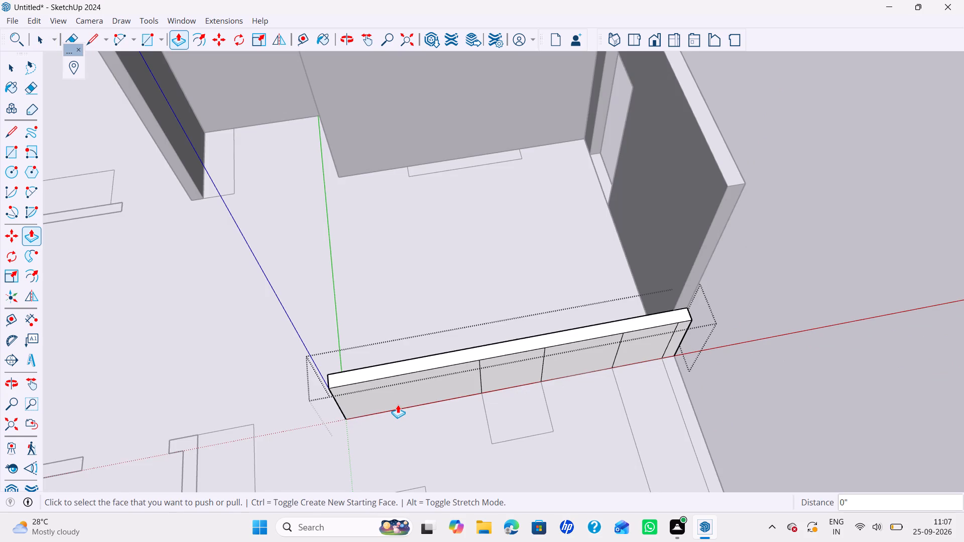
{"action": "key", "text": "ctrl+z"}
{"action": "left_click", "coordinate": [397, 407]}
{"action": "scroll", "coordinate": [488, 348], "scroll_direction": "down", "scroll_amount": 2}
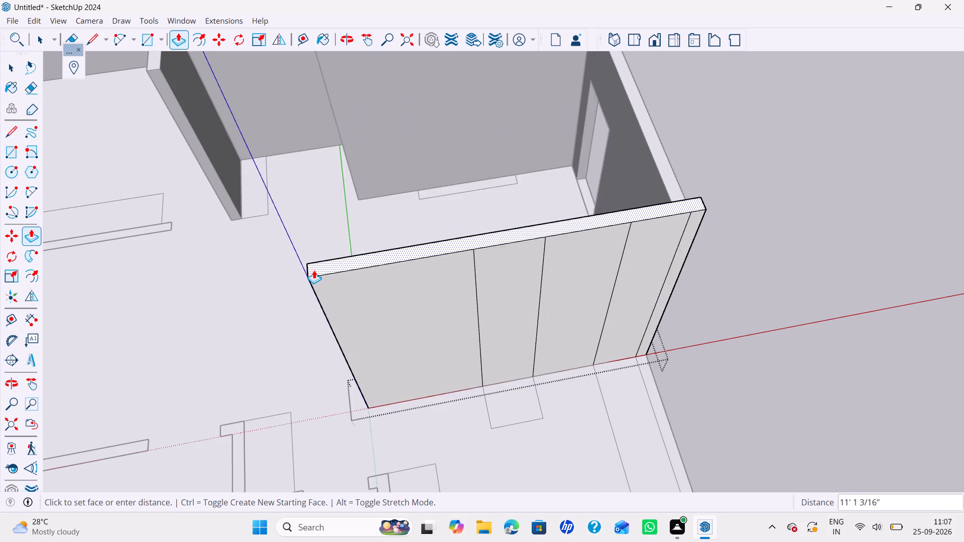
{"action": "scroll", "coordinate": [314, 270], "scroll_direction": "down", "scroll_amount": 3}
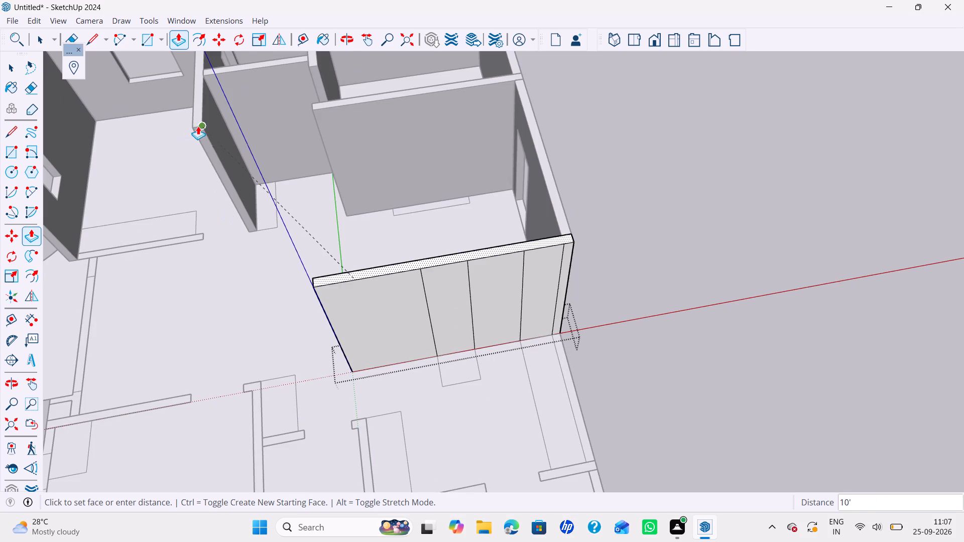
{"action": "left_click", "coordinate": [198, 126]}
Erase the vertical seam lines on the raised partition wall's face toward the unraised rooms, including the one beside the outer corner.
{"action": "key", "text": "e"}
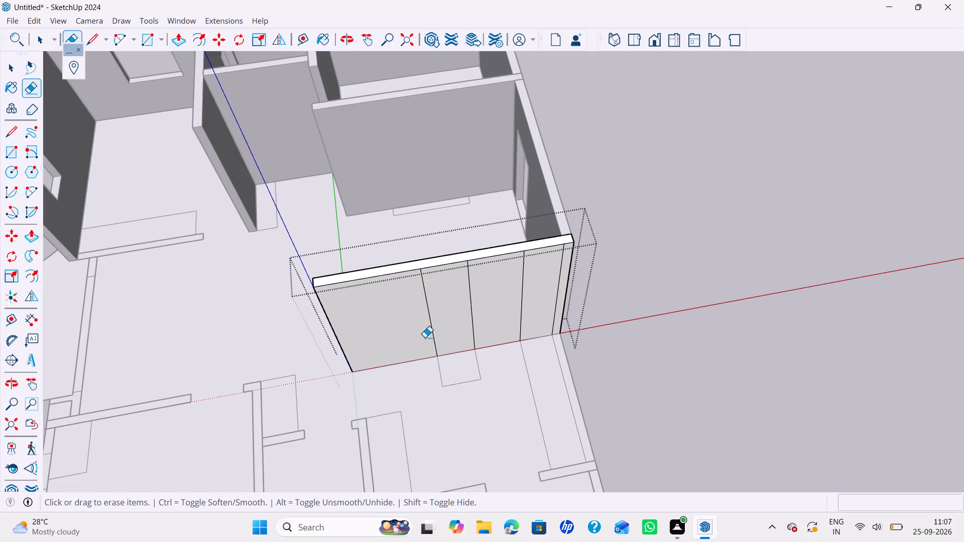
{"action": "left_click_drag", "start_coordinate": [425, 337], "coordinate": [528, 303]}
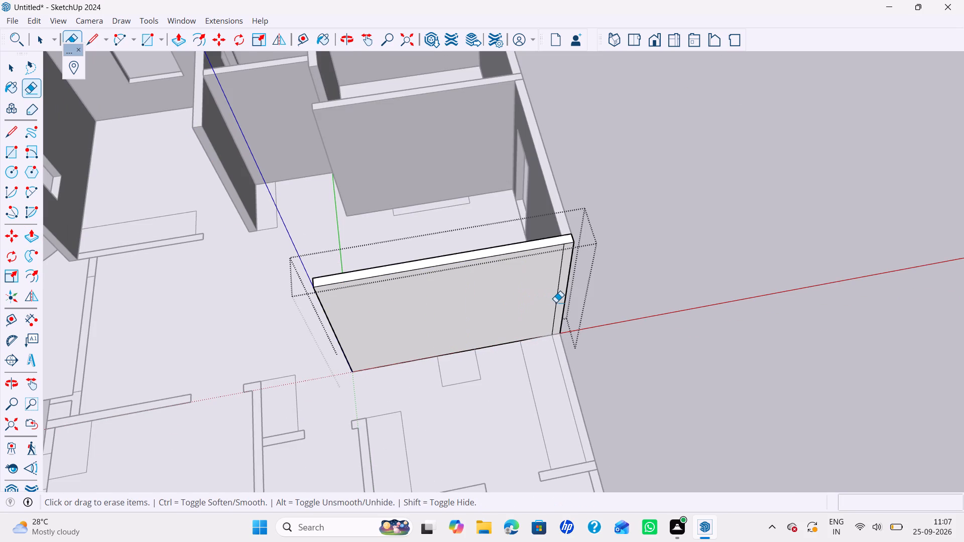
{"action": "left_click", "coordinate": [556, 302]}
{"action": "middle_click_drag", "start_coordinate": [437, 302], "coordinate": [661, 304]}
{"action": "middle_click_drag", "start_coordinate": [667, 304], "coordinate": [695, 300]}
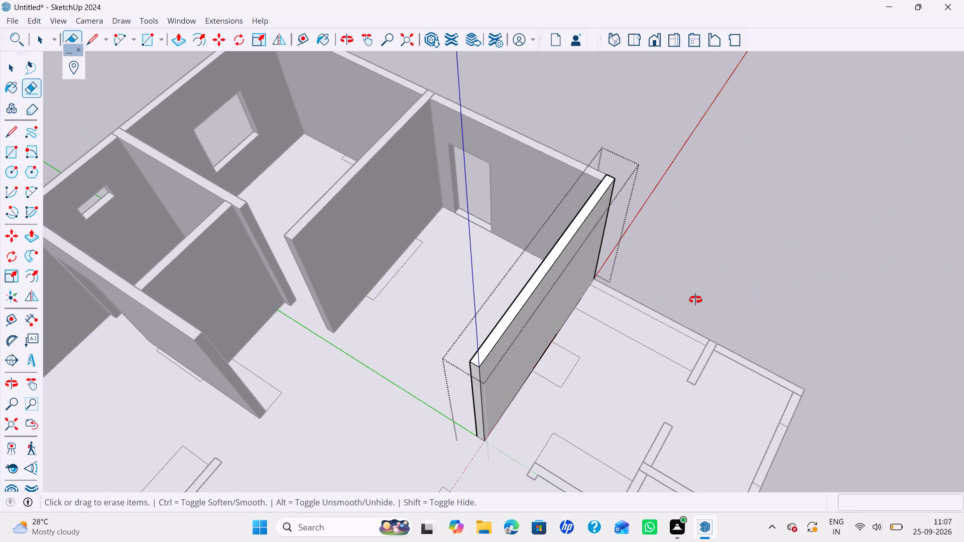
{"action": "middle_click_drag", "start_coordinate": [695, 300], "coordinate": [873, 273]}
{"action": "key", "text": "space"}
{"action": "scroll", "coordinate": [799, 296], "scroll_direction": "down", "scroll_amount": 2}
{"action": "middle_click_drag", "start_coordinate": [798, 300], "coordinate": [715, 315], "text": "shift"}
{"action": "middle_click_drag", "start_coordinate": [708, 316], "coordinate": [546, 320]}
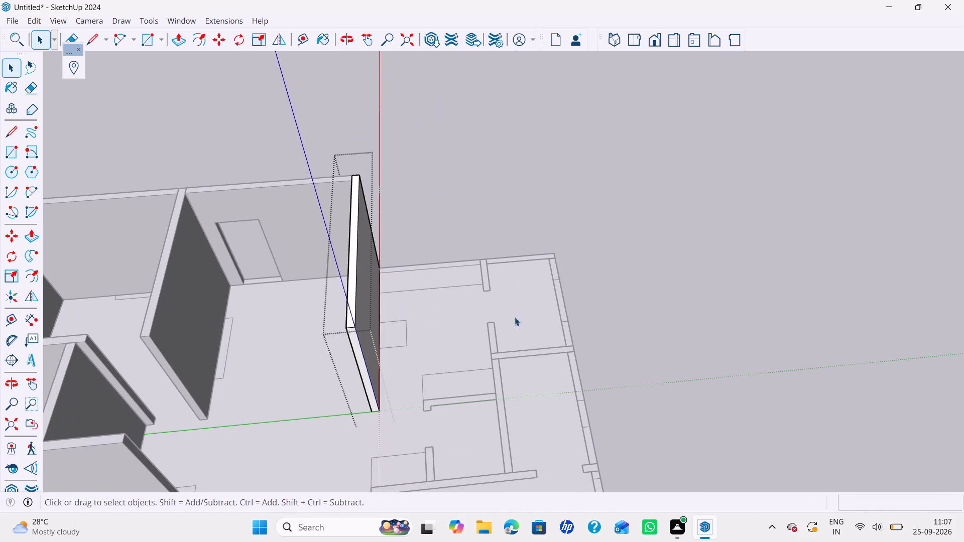
Group the outer wall strip between the newly raised partition wall and the short stub wall.
{"action": "scroll", "coordinate": [496, 302], "scroll_direction": "up", "scroll_amount": 1}
{"action": "scroll", "coordinate": [412, 261], "scroll_direction": "up", "scroll_amount": 4}
{"action": "left_click", "coordinate": [428, 264]}
{"action": "double_click", "coordinate": [428, 264]}
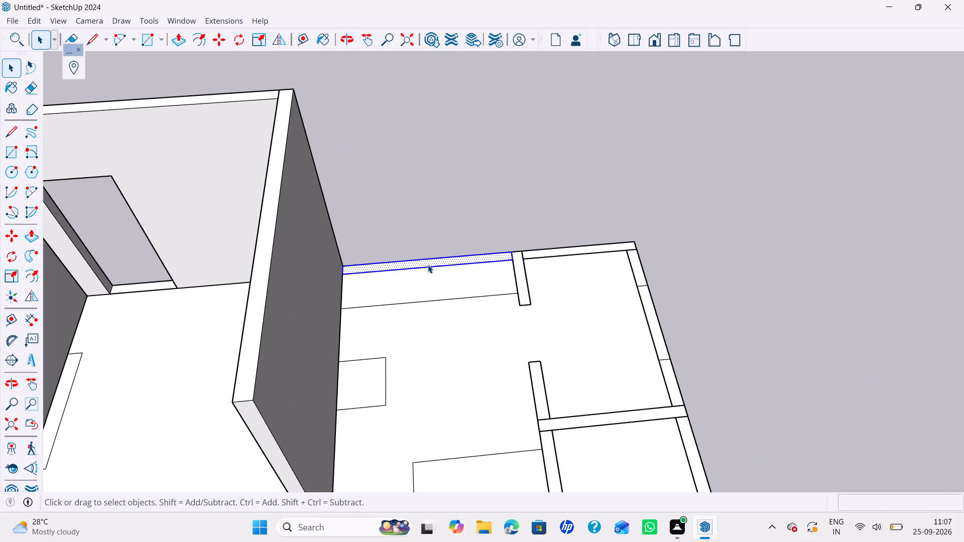
{"action": "scroll", "coordinate": [428, 264], "scroll_direction": "up", "scroll_amount": 4}
{"action": "double_click", "coordinate": [428, 264]}
{"action": "middle_click_drag", "start_coordinate": [428, 264], "coordinate": [394, 357]}
{"action": "left_click", "coordinate": [509, 204]}
{"action": "scroll", "coordinate": [498, 250], "scroll_direction": "up", "scroll_amount": 3}
{"action": "double_click", "coordinate": [498, 250]}
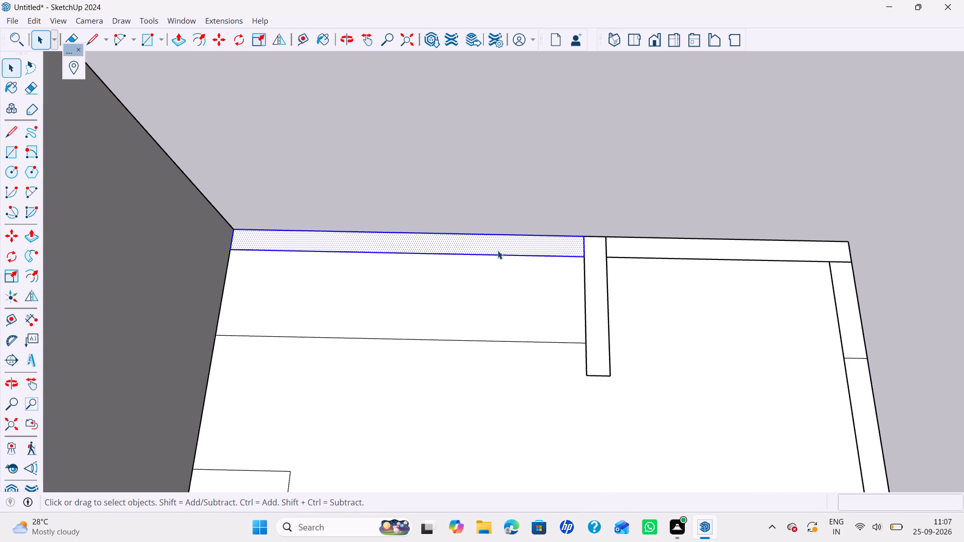
{"action": "right_click", "coordinate": [498, 250]}
{"action": "left_click", "coordinate": [529, 369]}
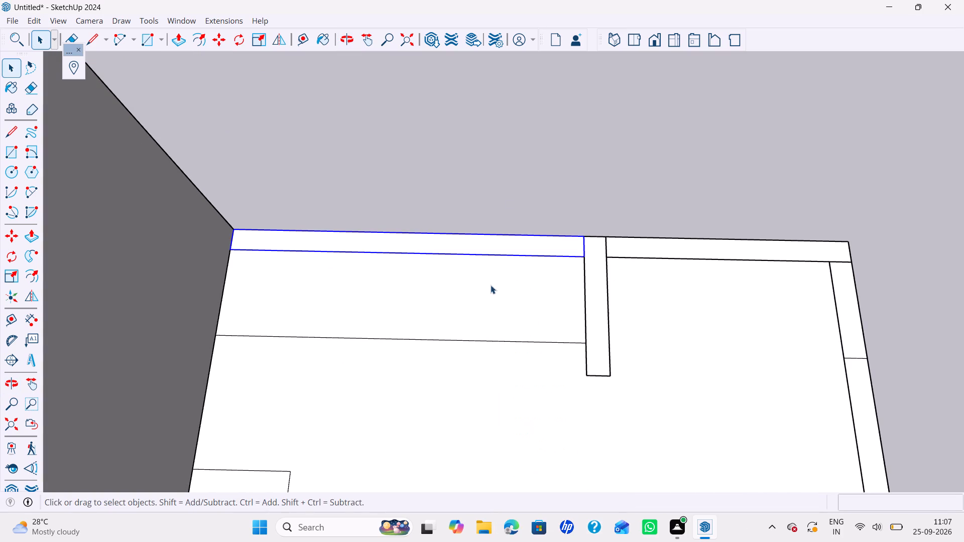
Open the new outer wall strip group and push/pull it up 10'.
{"action": "left_click", "coordinate": [508, 243]}
{"action": "left_click", "coordinate": [508, 243]}
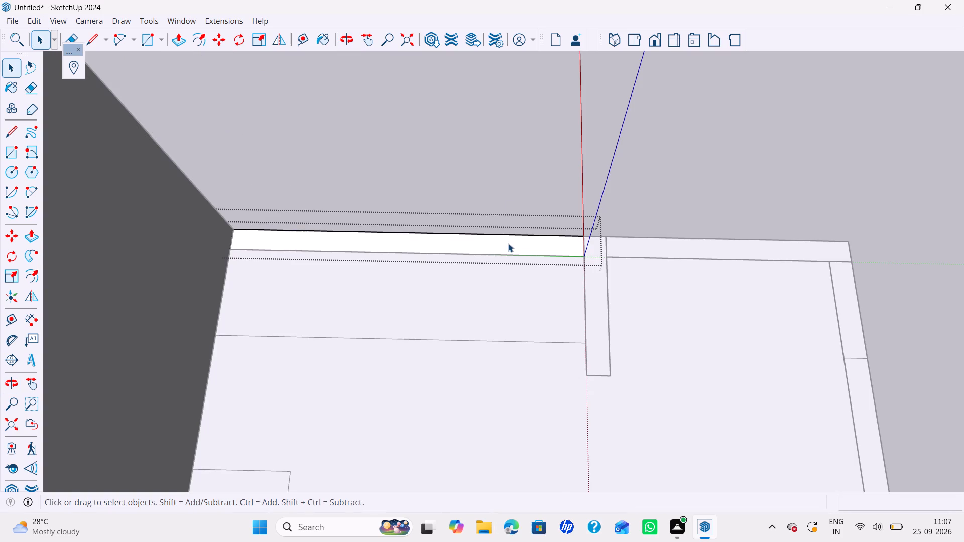
{"action": "scroll", "coordinate": [499, 247], "scroll_direction": "down", "scroll_amount": 6}
{"action": "key", "text": "p"}
{"action": "double_click", "coordinate": [493, 249]}
{"action": "key", "text": "space"}
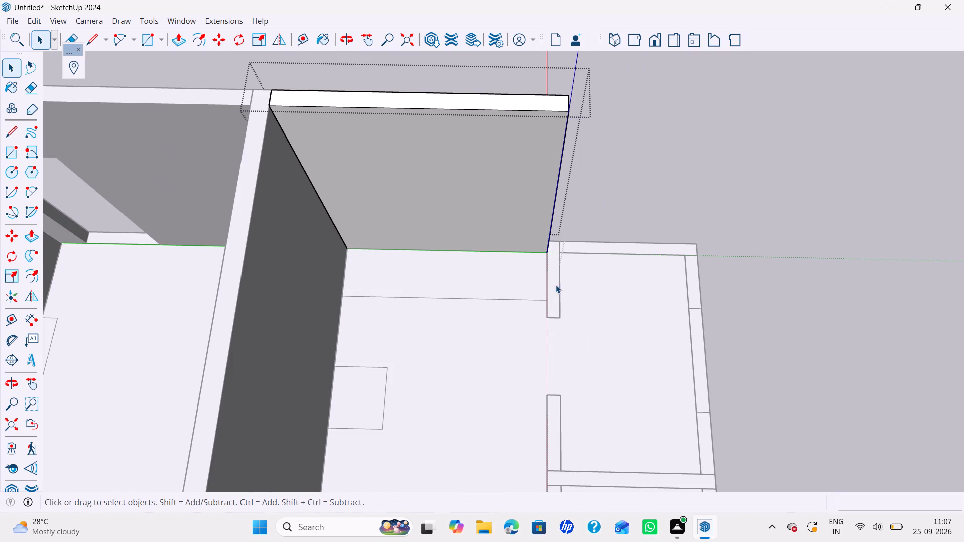
Open the adjoining cross partition group and push/pull its short stub at the outer wall up 10'.
{"action": "double_click", "coordinate": [552, 286]}
{"action": "key", "text": "p"}
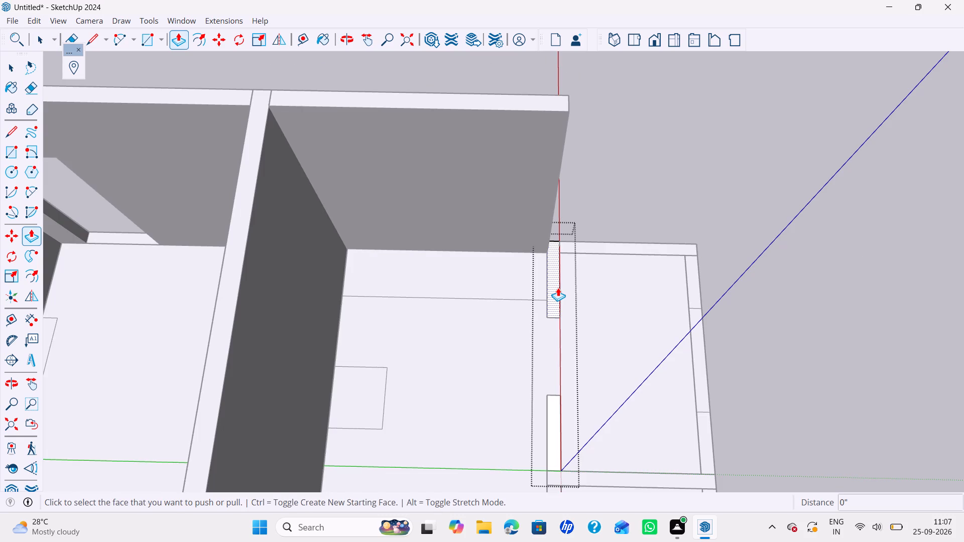
{"action": "double_click", "coordinate": [558, 288]}
{"action": "key", "text": "p"}
{"action": "middle_click_drag", "start_coordinate": [548, 262], "coordinate": [702, 241]}
Erase the vertical seam line near the free end of the raised stub wall's face.
{"action": "key", "text": "space"}
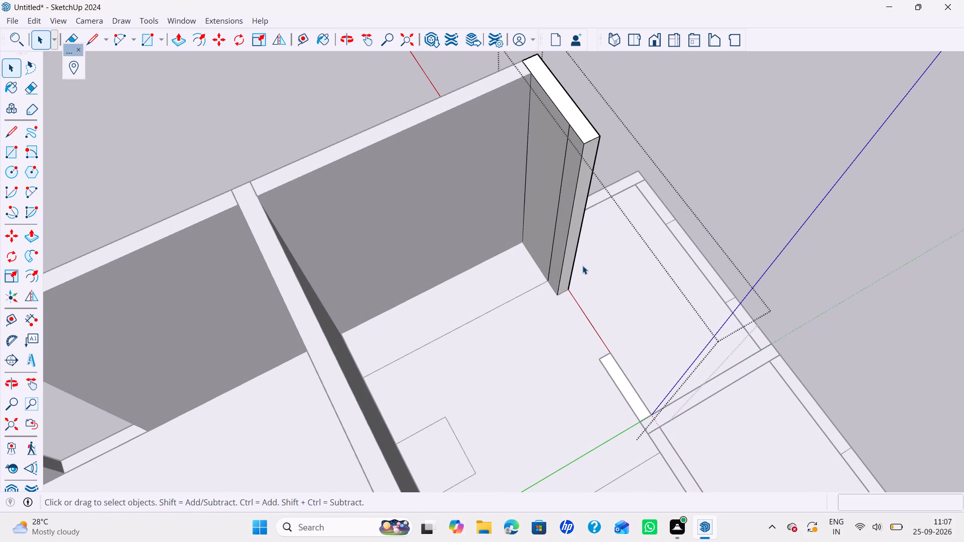
{"action": "key", "text": "e"}
{"action": "left_click_drag", "start_coordinate": [555, 210], "coordinate": [559, 217]}
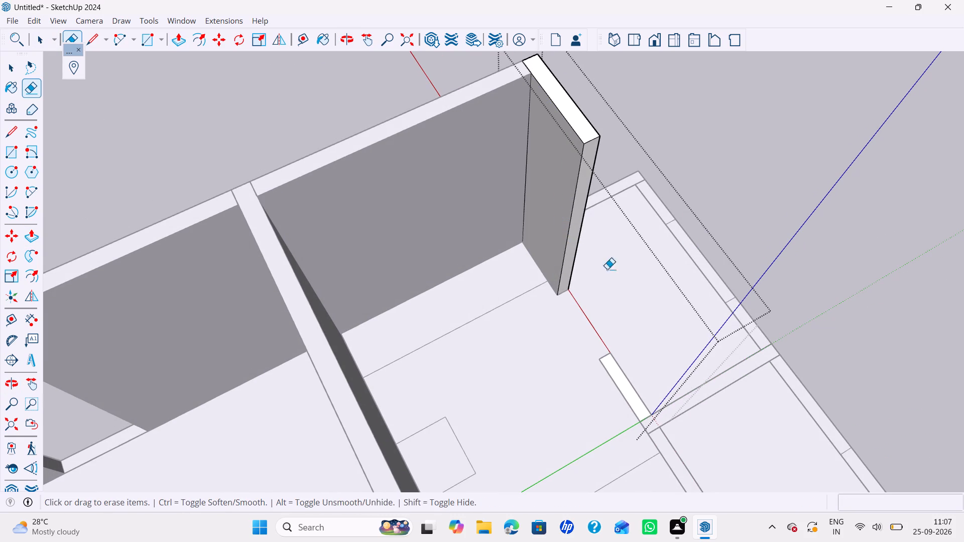
Push/pull the partition segment on the other side of the door gap up 10'.
{"action": "key", "text": "v"}
{"action": "key", "text": "p"}
{"action": "double_click", "coordinate": [622, 377]}
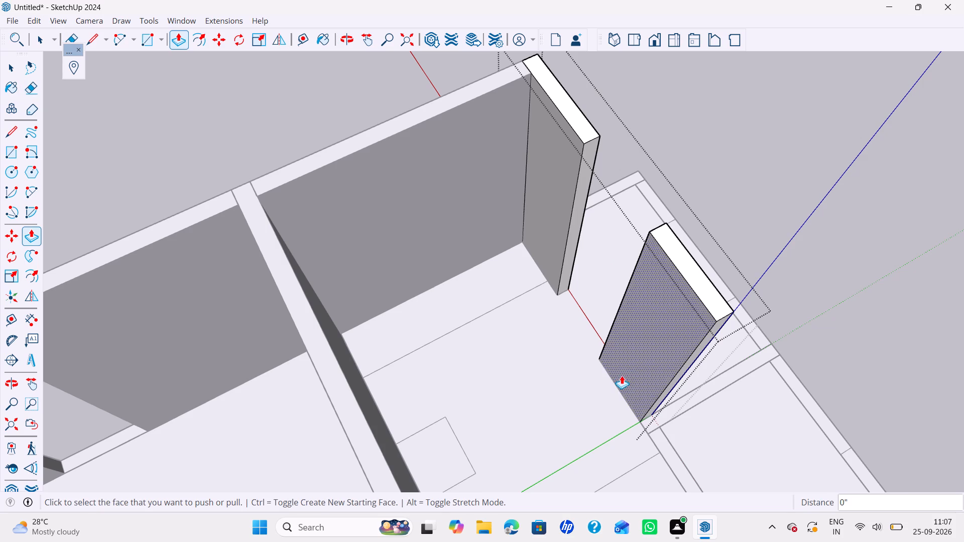
Copy the raised stub's top end edge 3' down and push/pull the upper end face across the door gap as a lintel.
{"action": "key", "text": "space"}
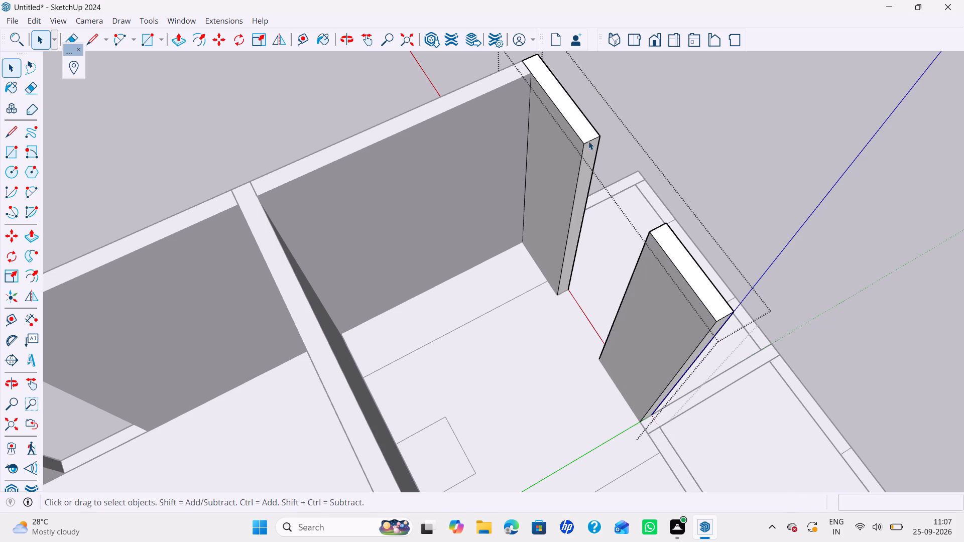
{"action": "left_click", "coordinate": [589, 142]}
{"action": "key", "text": "m"}
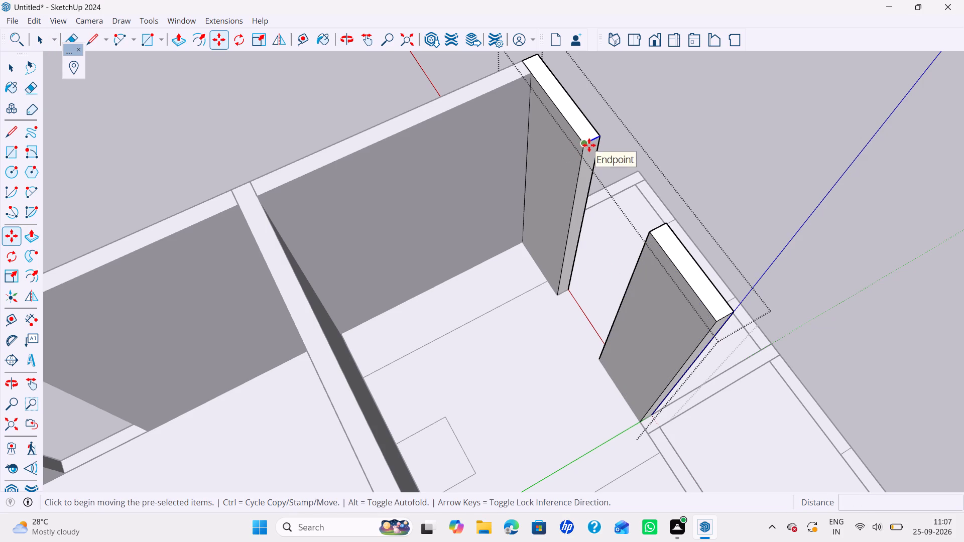
{"action": "left_click", "coordinate": [588, 145]}
{"action": "type", "text": "3'"}
{"action": "key", "text": "Return"}
{"action": "key", "text": "space"}
{"action": "type", "text": "p"}
{"action": "left_click", "coordinate": [583, 178]}
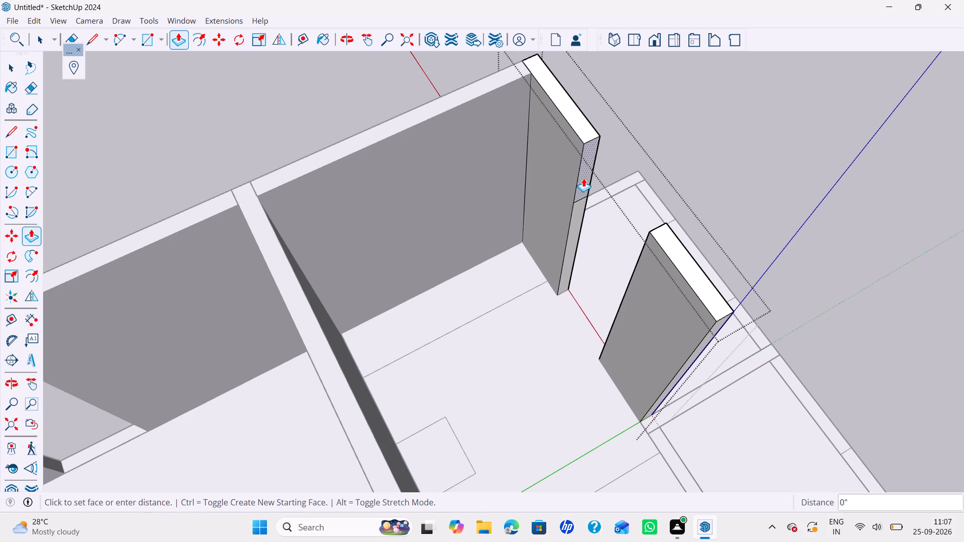
{"action": "left_click", "coordinate": [620, 309]}
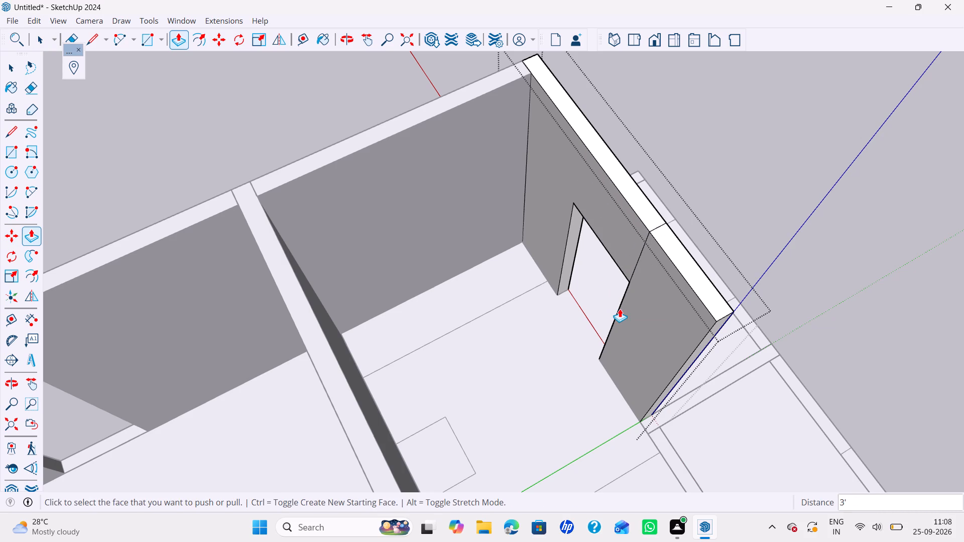
Erase the seam lines beside the door lintel on both wall faces and along the wall top.
{"action": "key", "text": "e"}
{"action": "left_click_drag", "start_coordinate": [639, 273], "coordinate": [638, 258]}
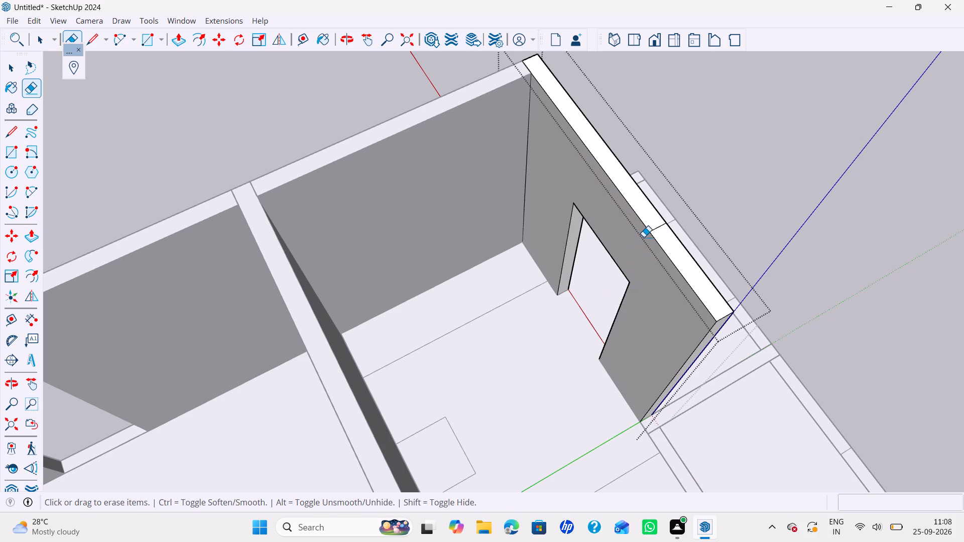
{"action": "scroll", "coordinate": [644, 237], "scroll_direction": "up", "scroll_amount": 3}
{"action": "left_click", "coordinate": [660, 222]}
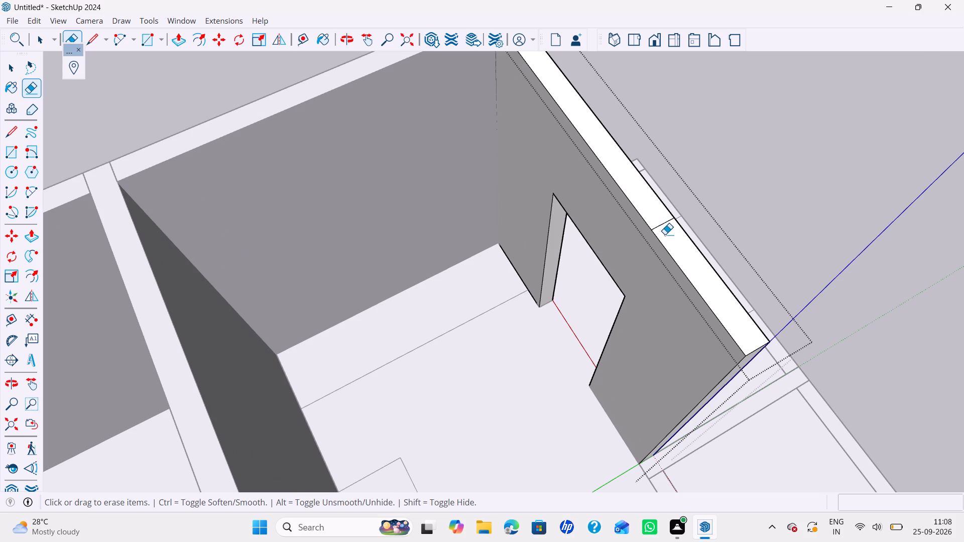
{"action": "left_click", "coordinate": [666, 237]}
{"action": "left_click_drag", "start_coordinate": [666, 228], "coordinate": [662, 220]}
{"action": "scroll", "coordinate": [662, 220], "scroll_direction": "down", "scroll_amount": 4}
{"action": "middle_click_drag", "start_coordinate": [725, 218], "coordinate": [296, 154]}
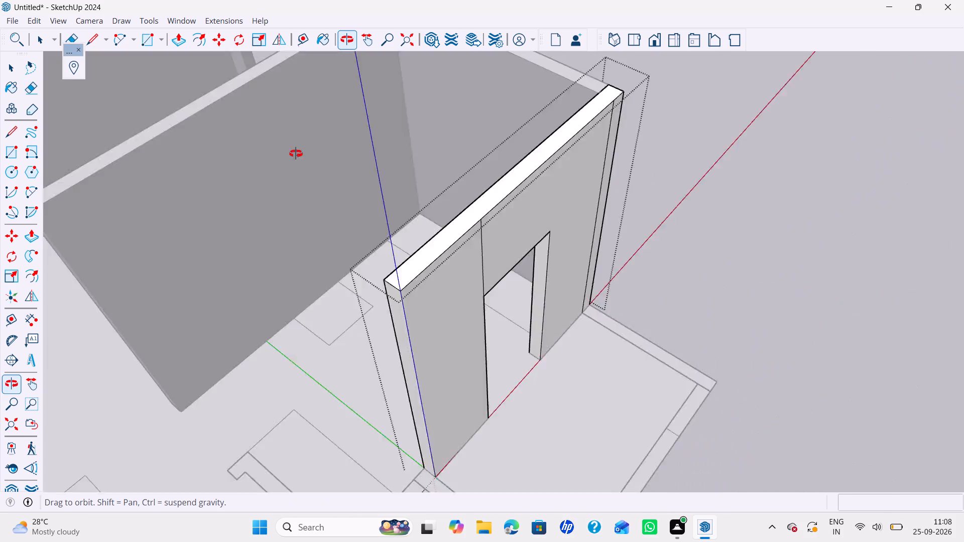
{"action": "middle_click_drag", "start_coordinate": [296, 154], "coordinate": [270, 158]}
{"action": "left_click_drag", "start_coordinate": [416, 238], "coordinate": [392, 247]}
{"action": "scroll", "coordinate": [474, 248], "scroll_direction": "down", "scroll_amount": 5}
{"action": "middle_click_drag", "start_coordinate": [469, 251], "coordinate": [402, 232], "text": "shift"}
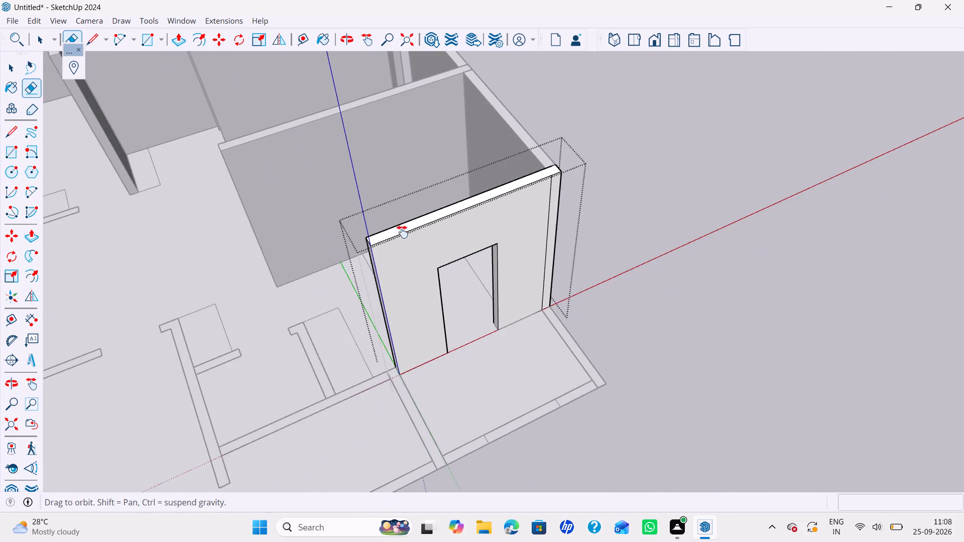
{"action": "middle_click_drag", "start_coordinate": [402, 232], "coordinate": [379, 224], "text": "shift"}
Open the short cross wall group at the end of the door wall and push/pull it up level with the raised walls.
{"action": "key", "text": "space"}
{"action": "scroll", "coordinate": [381, 245], "scroll_direction": "down", "scroll_amount": 4}
{"action": "middle_click_drag", "start_coordinate": [380, 246], "coordinate": [686, 254]}
{"action": "scroll", "coordinate": [657, 259], "scroll_direction": "down", "scroll_amount": 4}
{"action": "middle_click_drag", "start_coordinate": [657, 261], "coordinate": [613, 189], "text": "shift"}
{"action": "scroll", "coordinate": [564, 269], "scroll_direction": "up", "scroll_amount": 5}
{"action": "scroll", "coordinate": [535, 311], "scroll_direction": "up", "scroll_amount": 5}
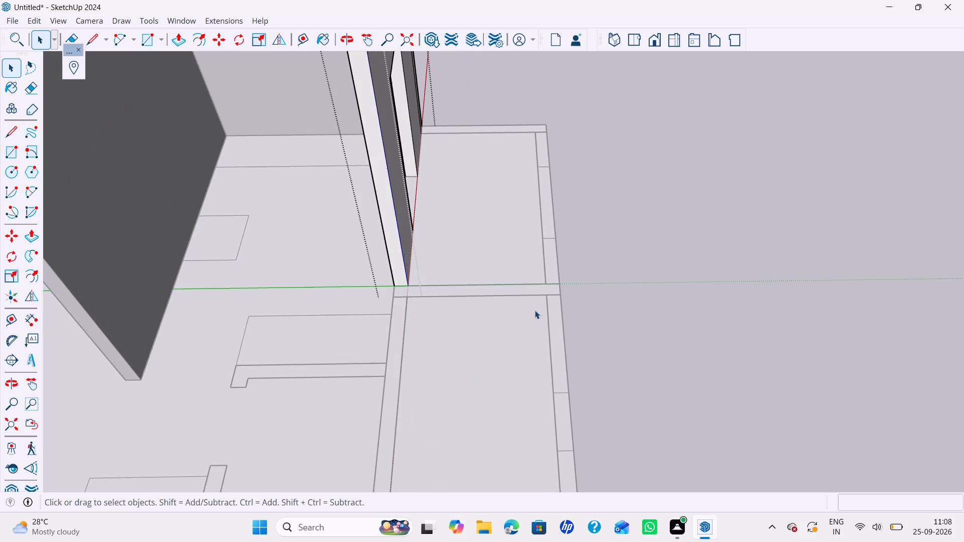
{"action": "double_click", "coordinate": [540, 292]}
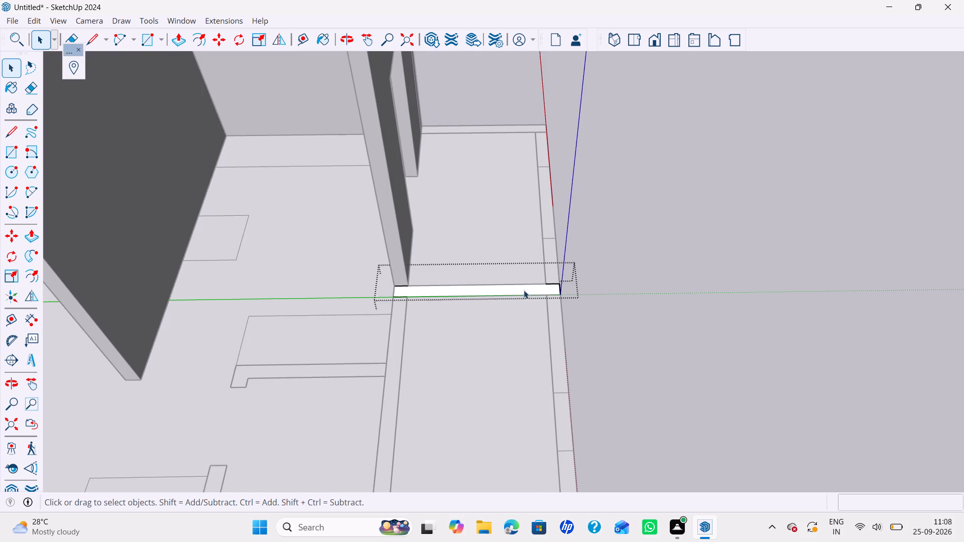
{"action": "scroll", "coordinate": [510, 296], "scroll_direction": "down", "scroll_amount": 4}
{"action": "key", "text": "p"}
{"action": "left_click", "coordinate": [498, 293]}
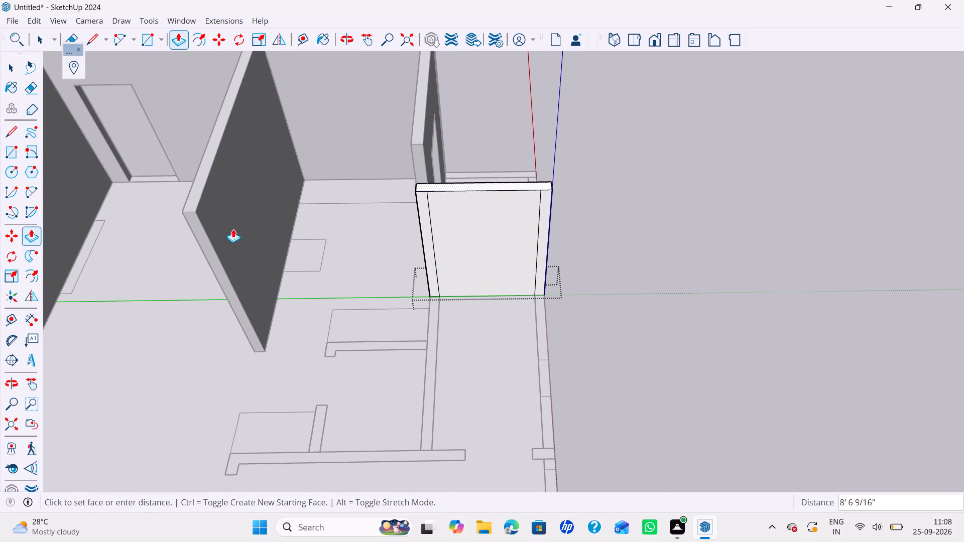
{"action": "left_click", "coordinate": [195, 206]}
Erase the two vertical seam lines near the ends of the short cross wall's face.
{"action": "key", "text": "e"}
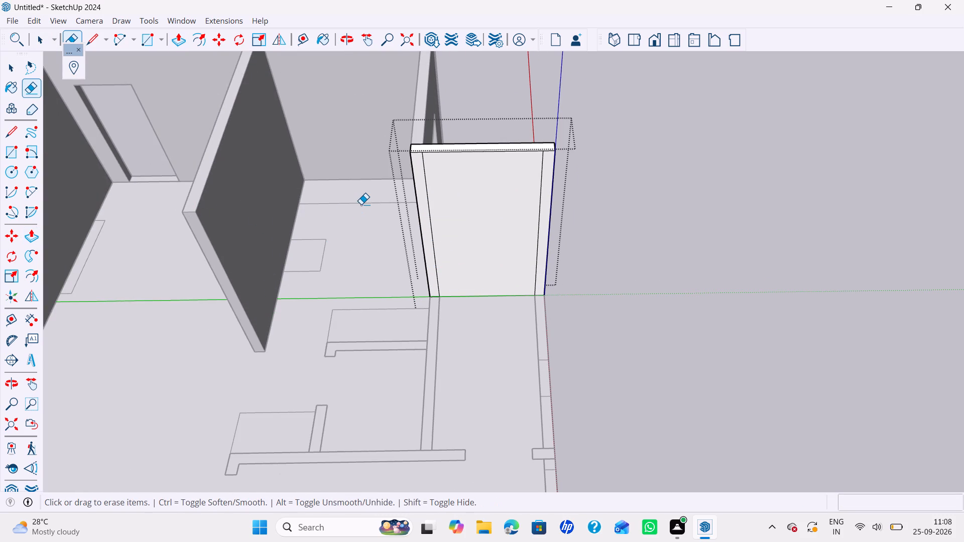
{"action": "left_click", "coordinate": [435, 230]}
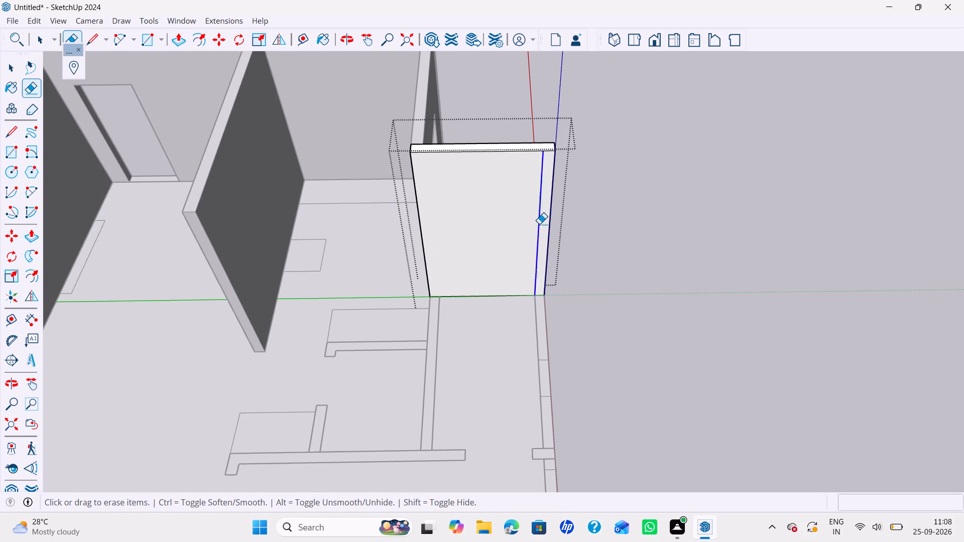
{"action": "left_click", "coordinate": [539, 224]}
{"action": "middle_click", "coordinate": [567, 212]}
{"action": "middle_click_drag", "start_coordinate": [567, 212], "coordinate": [346, 211]}
{"action": "scroll", "coordinate": [363, 212], "scroll_direction": "down", "scroll_amount": 3}
{"action": "middle_click_drag", "start_coordinate": [577, 214], "coordinate": [576, 307], "text": "shift"}
{"action": "middle_click_drag", "start_coordinate": [627, 283], "coordinate": [170, 266]}
{"action": "scroll", "coordinate": [346, 222], "scroll_direction": "up", "scroll_amount": 5}
{"action": "left_click_drag", "start_coordinate": [387, 210], "coordinate": [397, 206]}
Open the adjoining outer wall strip group and push/pull the segments on both sides of the window gap up 10'.
{"action": "key", "text": "space"}
{"action": "scroll", "coordinate": [395, 261], "scroll_direction": "up", "scroll_amount": 1}
{"action": "double_click", "coordinate": [423, 338]}
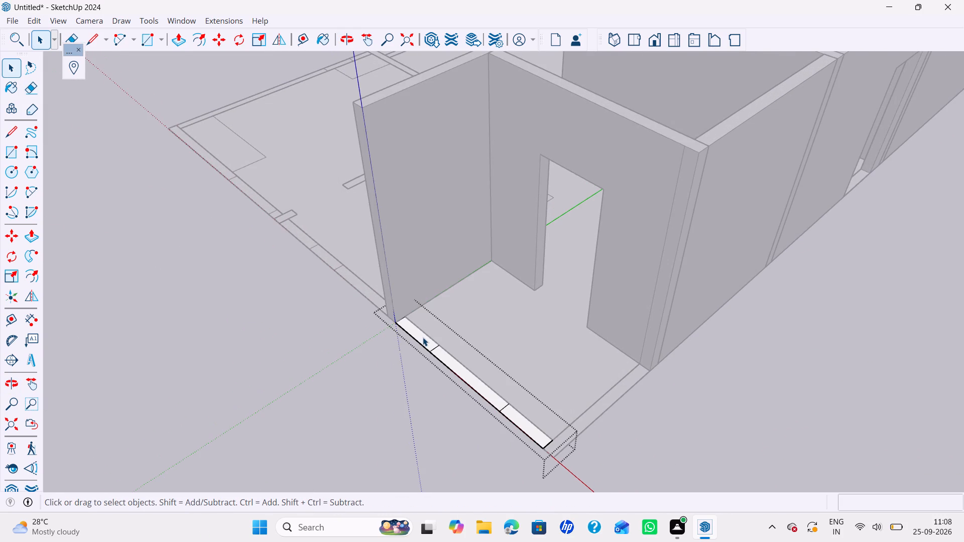
{"action": "key", "text": "p"}
{"action": "left_click", "coordinate": [423, 337]}
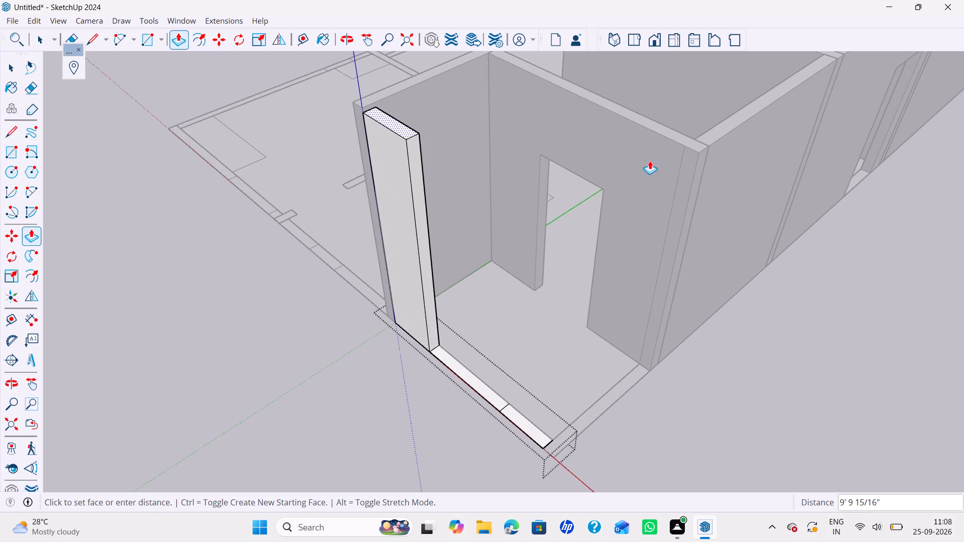
{"action": "left_click", "coordinate": [646, 125]}
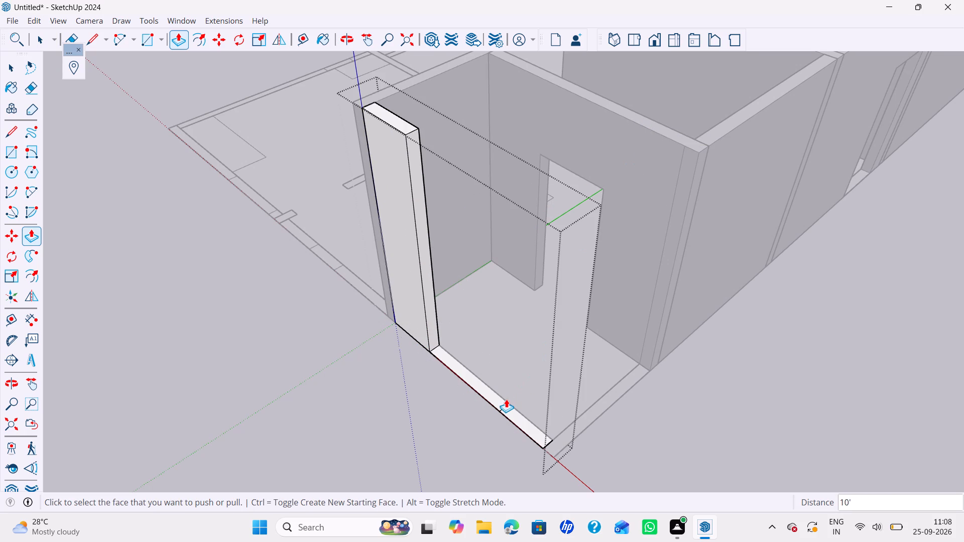
{"action": "double_click", "coordinate": [526, 427]}
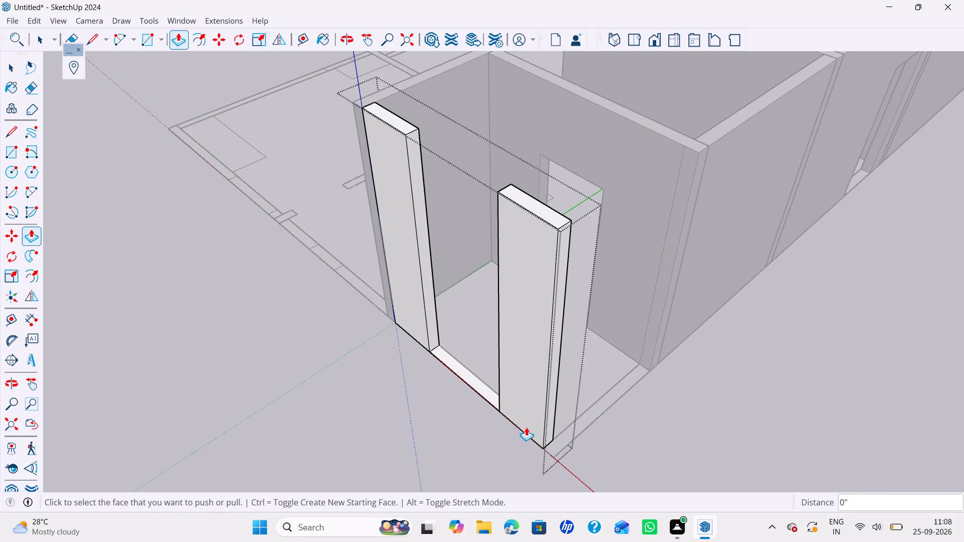
Copy the top edge of the pier's end face beside the window gap 3' down, and the copied edge another 4' down.
{"action": "key", "text": "space"}
{"action": "left_click", "coordinate": [413, 130]}
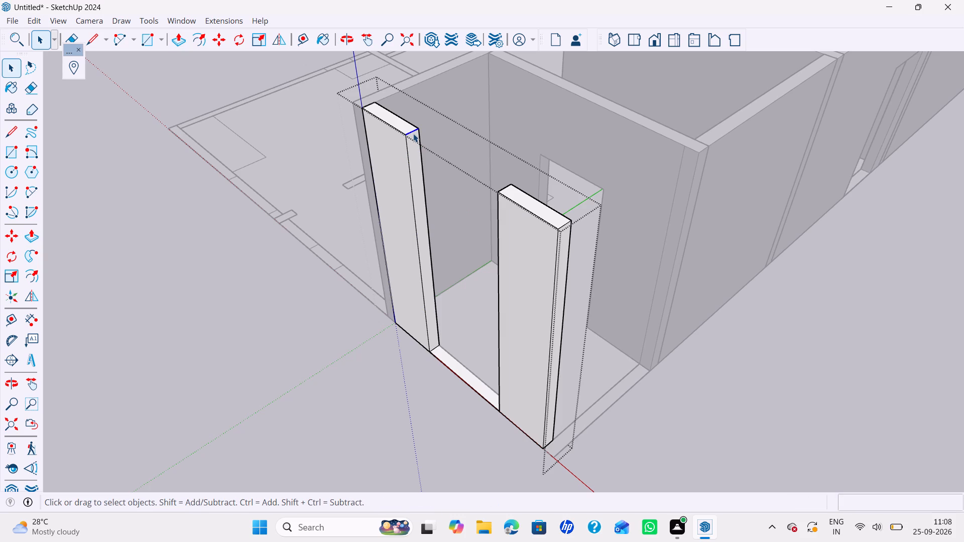
{"action": "type", "text": ",m"}
{"action": "left_click", "coordinate": [417, 127]}
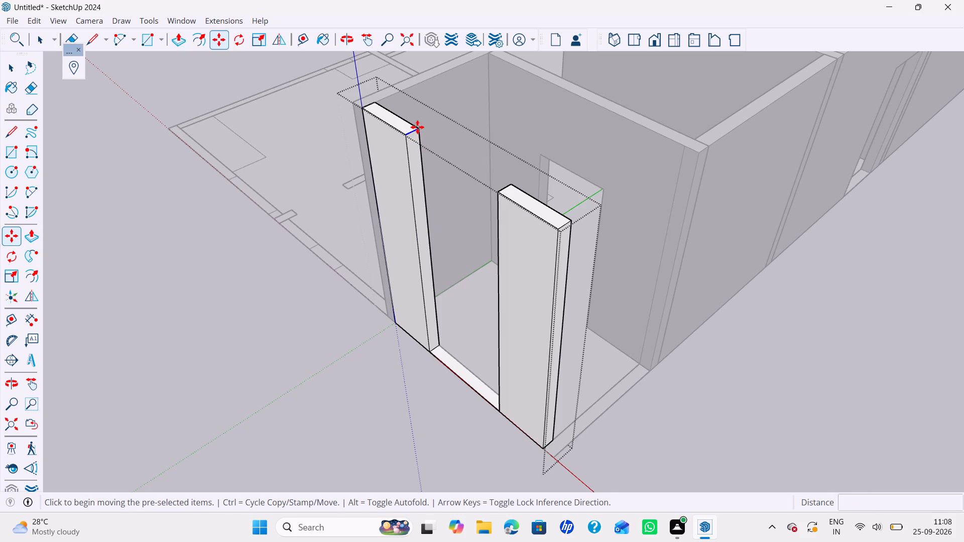
{"action": "key", "text": "3"}
{"action": "key", "text": "apostrophe"}
{"action": "key", "text": "Return"}
{"action": "left_click", "coordinate": [428, 203]}
{"action": "type", "text": "4'"}
{"action": "key", "text": "Return"}
Push/pull the upper and lower sections of the pier's end face across the gap to form the window's head and sill.
{"action": "key", "text": "p"}
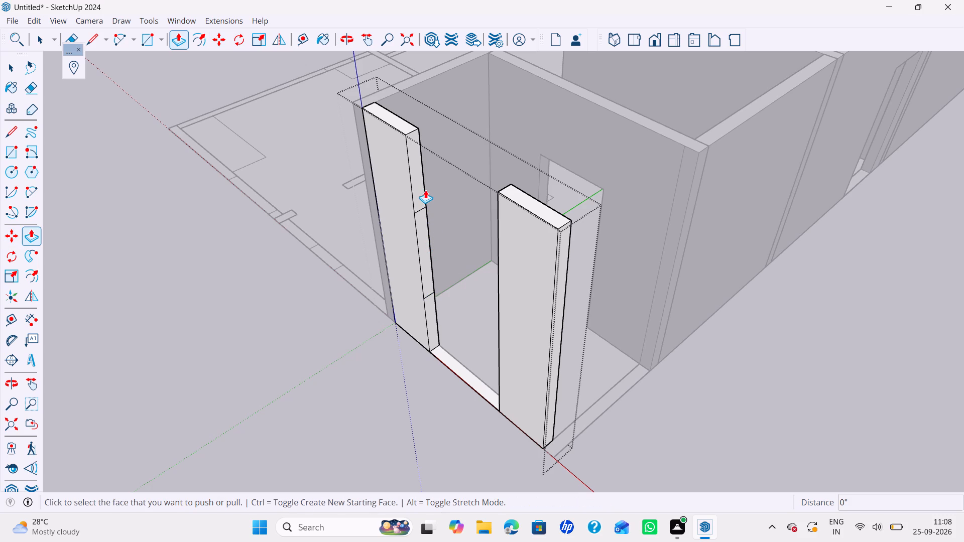
{"action": "left_click", "coordinate": [418, 197]}
{"action": "left_click", "coordinate": [499, 292]}
{"action": "scroll", "coordinate": [398, 306], "scroll_direction": "up", "scroll_amount": 1}
{"action": "double_click", "coordinate": [436, 309]}
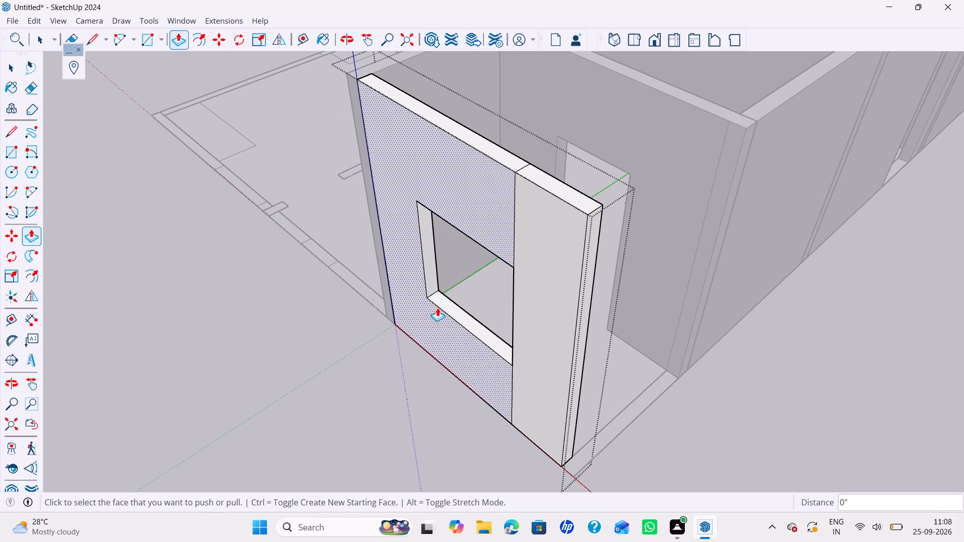
Erase the seam lines around the window opening on the wall's outer face, top and inner face.
{"action": "key", "text": "e"}
{"action": "left_click_drag", "start_coordinate": [508, 228], "coordinate": [519, 235]}
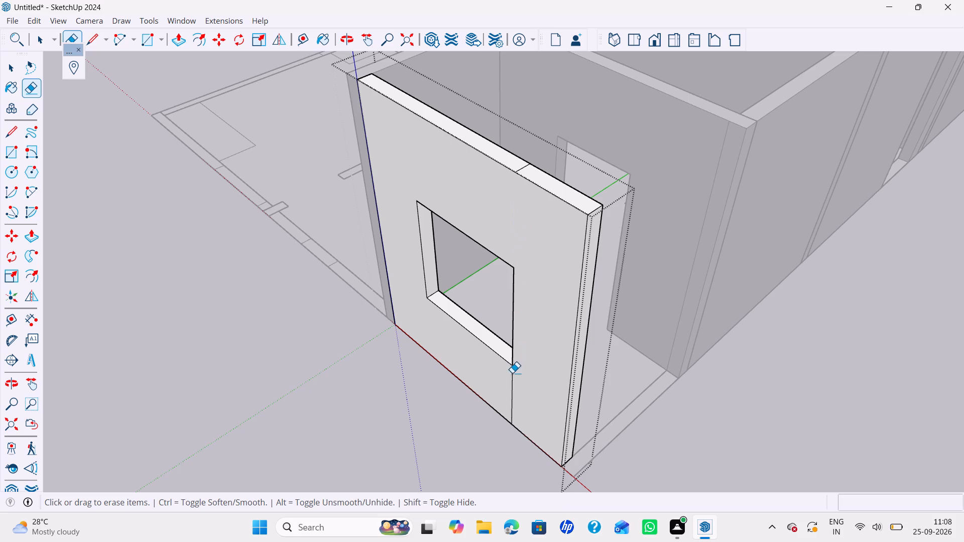
{"action": "left_click", "coordinate": [511, 374]}
{"action": "left_click", "coordinate": [527, 168]}
{"action": "middle_click_drag", "start_coordinate": [637, 191], "coordinate": [306, 204]}
{"action": "left_click", "coordinate": [206, 121]}
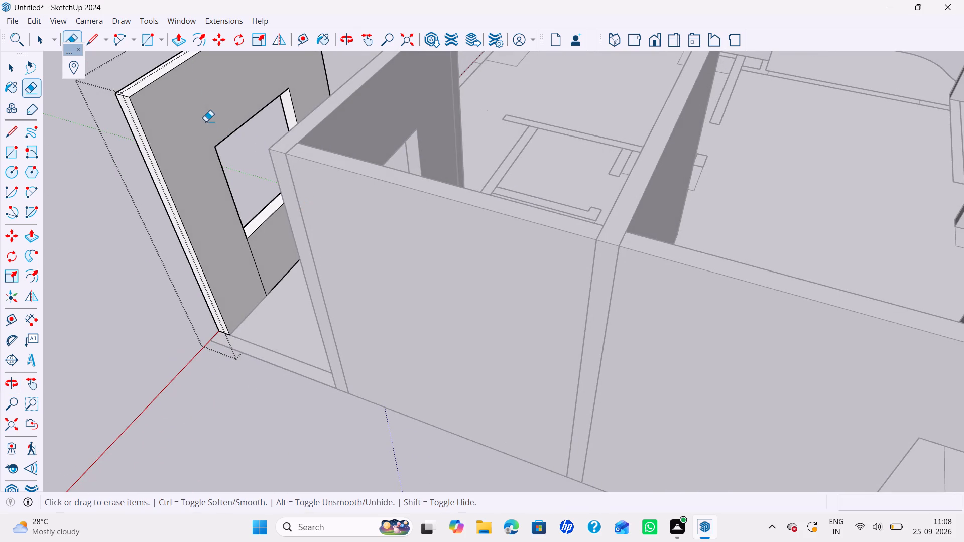
{"action": "left_click", "coordinate": [251, 250]}
{"action": "middle_click_drag", "start_coordinate": [251, 251], "coordinate": [348, 247]}
Open the door wall group, erase the vertical seam near its outer end, and close the group.
{"action": "key", "text": "space"}
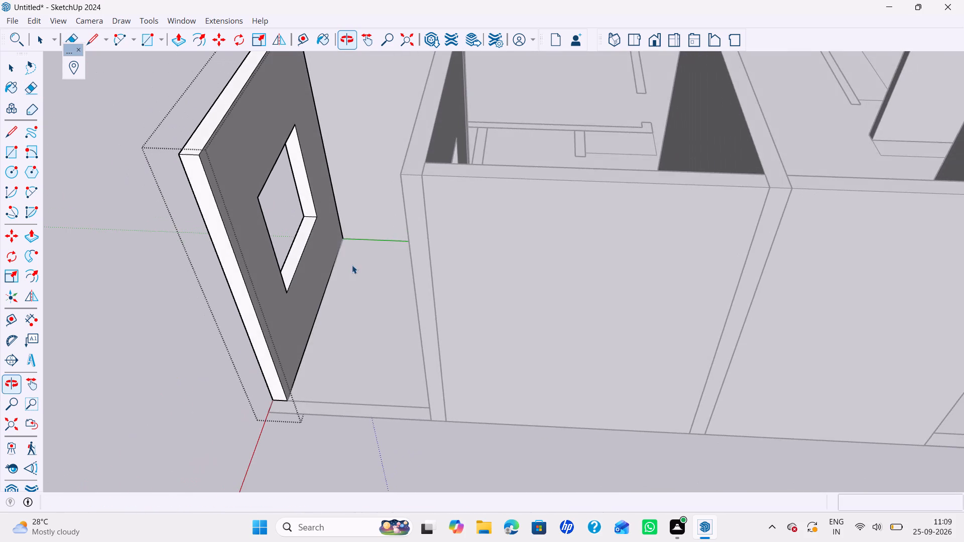
{"action": "middle_click_drag", "start_coordinate": [369, 323], "coordinate": [573, 283]}
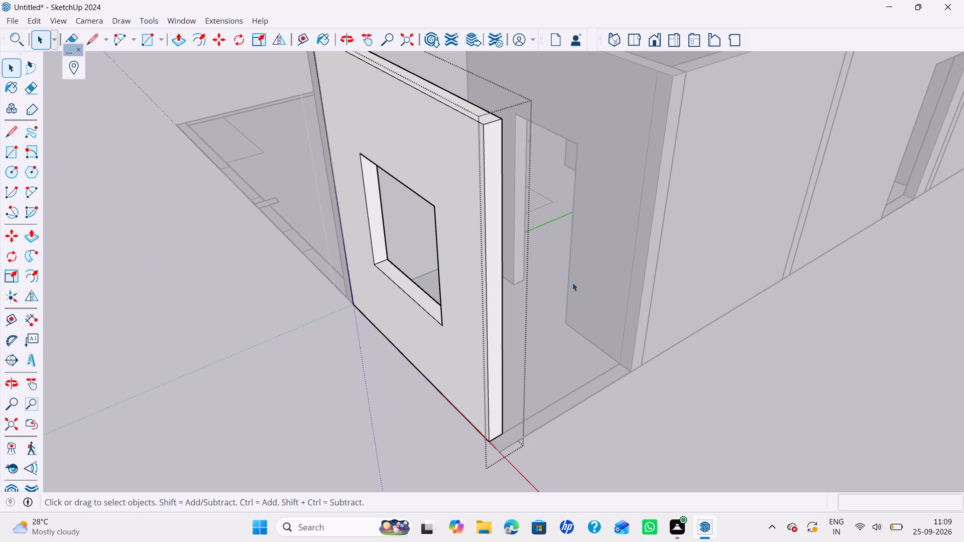
{"action": "left_click", "coordinate": [635, 247]}
{"action": "left_click", "coordinate": [636, 247]}
{"action": "double_click", "coordinate": [637, 249]}
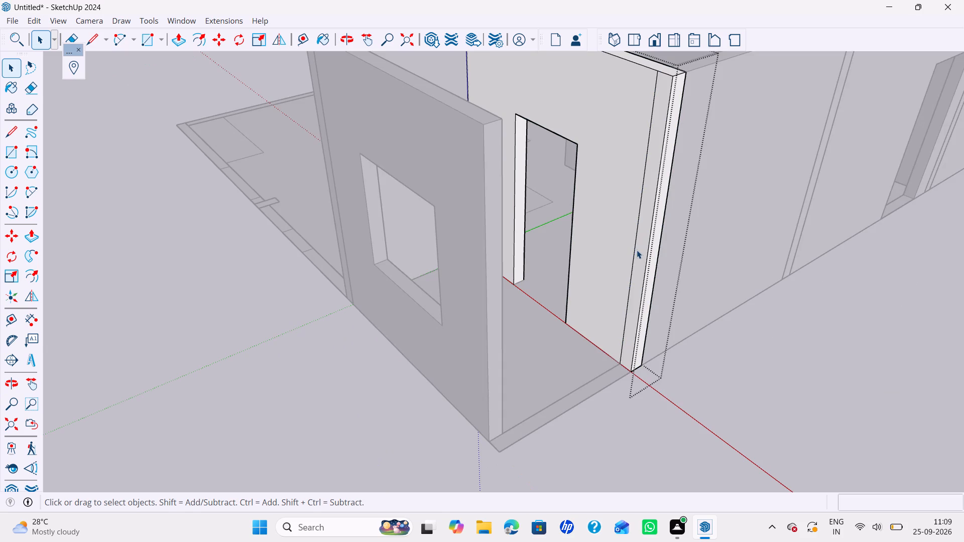
{"action": "key", "text": "e"}
{"action": "left_click_drag", "start_coordinate": [637, 255], "coordinate": [630, 257]}
{"action": "key", "text": "space"}
{"action": "left_click", "coordinate": [681, 295]}
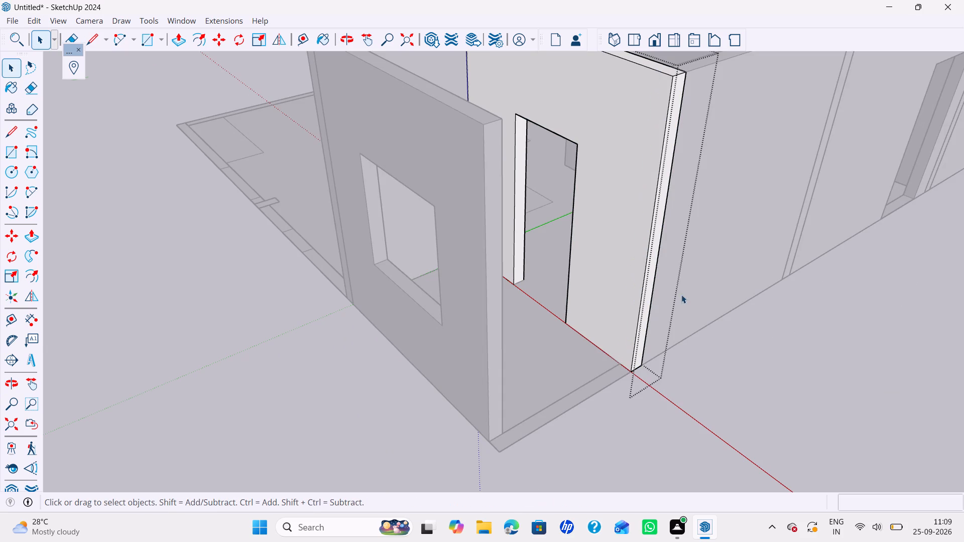
Open the end wall strip group between the window wall and door wall and push/pull it up to the window wall's top.
{"action": "double_click", "coordinate": [596, 386]}
{"action": "key", "text": "p"}
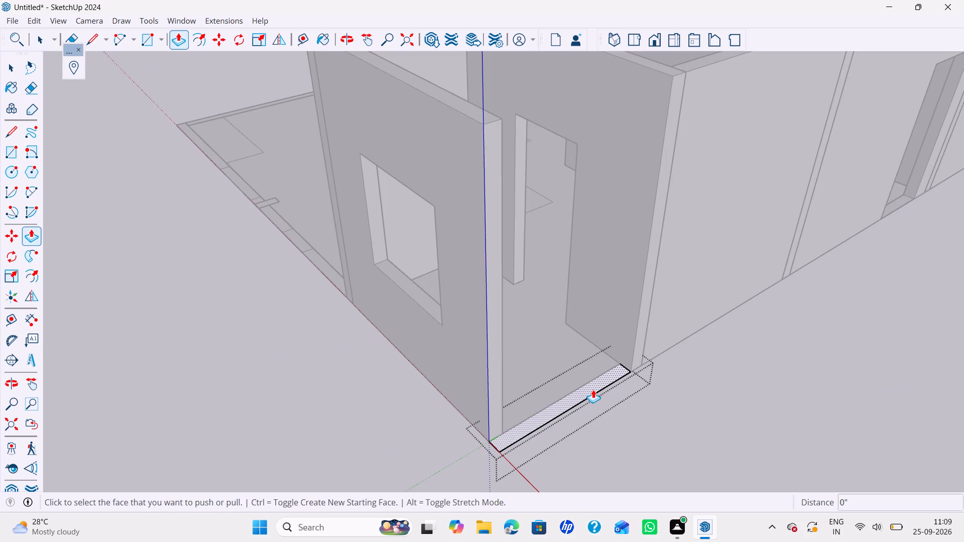
{"action": "left_click", "coordinate": [593, 389]}
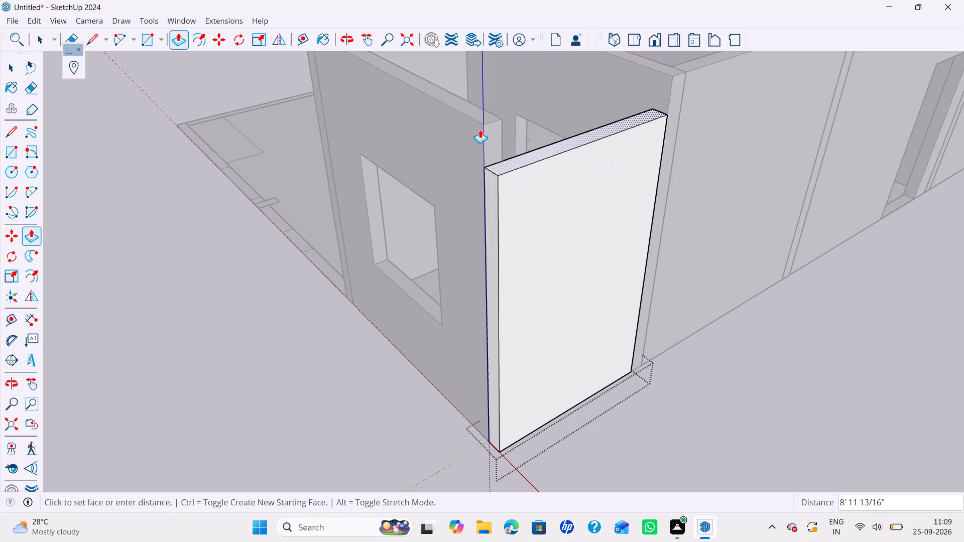
{"action": "left_click", "coordinate": [494, 123]}
{"action": "middle_click_drag", "start_coordinate": [573, 179], "coordinate": [563, 357]}
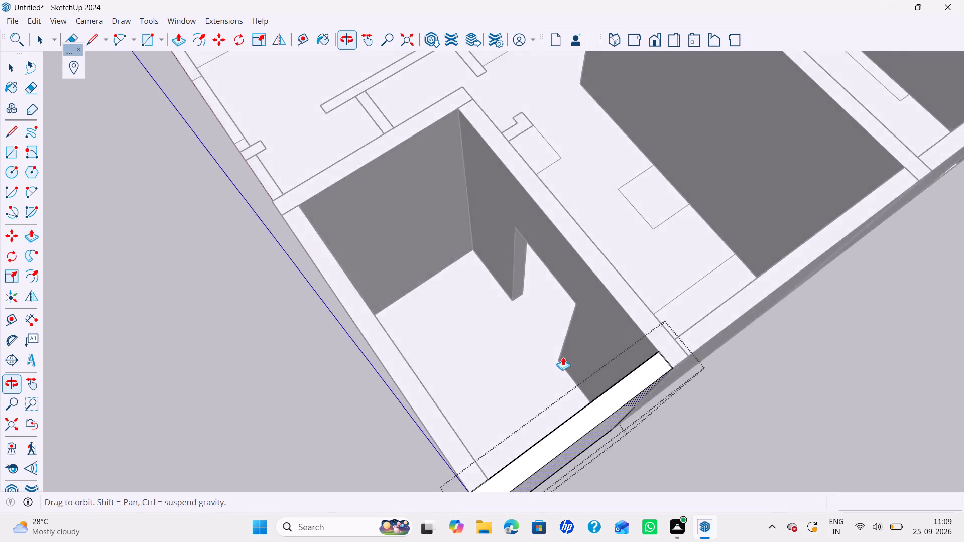
{"action": "key", "text": "space"}
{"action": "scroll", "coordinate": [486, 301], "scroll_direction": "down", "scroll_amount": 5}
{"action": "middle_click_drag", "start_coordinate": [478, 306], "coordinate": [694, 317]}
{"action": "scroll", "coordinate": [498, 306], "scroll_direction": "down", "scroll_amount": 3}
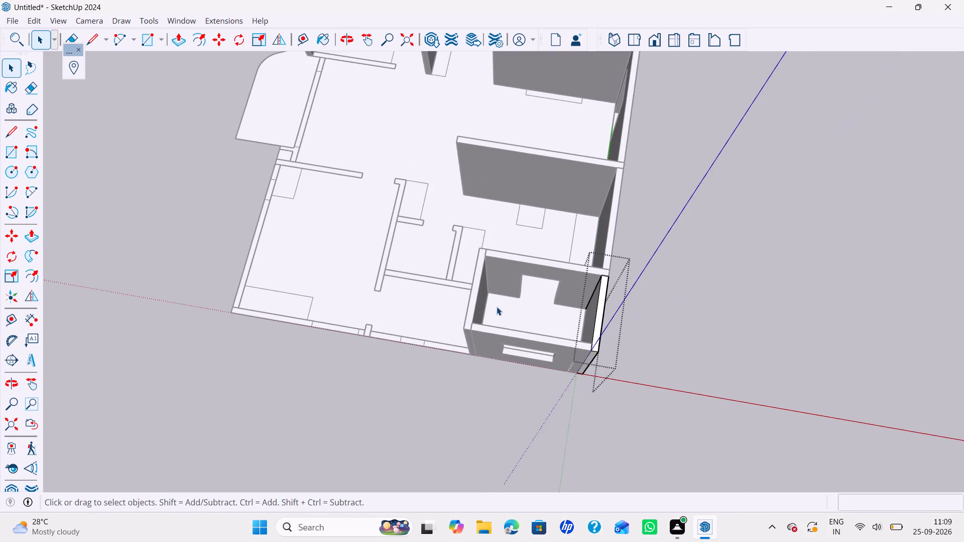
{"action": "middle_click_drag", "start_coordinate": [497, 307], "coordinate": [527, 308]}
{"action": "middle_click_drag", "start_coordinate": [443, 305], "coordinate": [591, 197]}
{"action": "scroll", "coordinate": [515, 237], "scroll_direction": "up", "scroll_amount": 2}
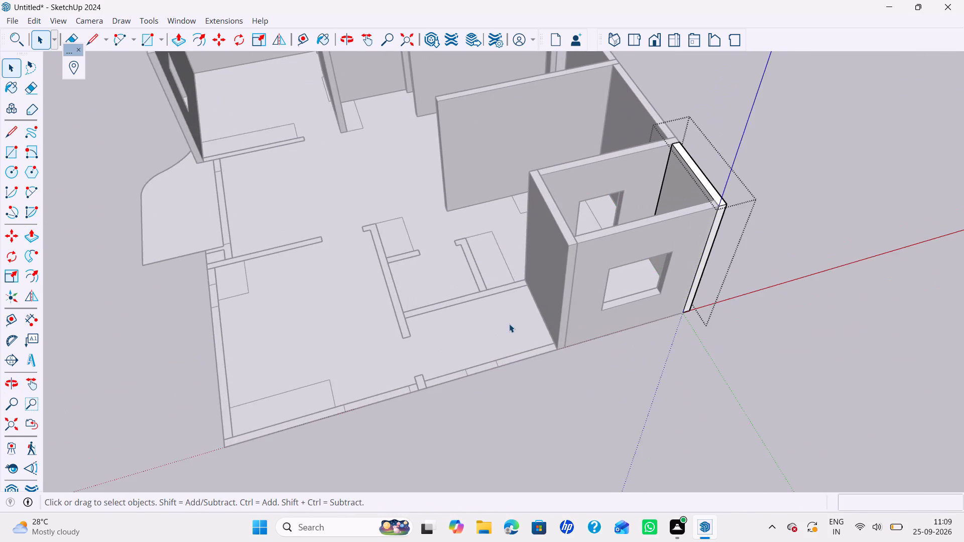
Open the L-shaped wall strip group beside the window room and push/pull it up to the neighbouring wall's top.
{"action": "left_click", "coordinate": [509, 324]}
{"action": "scroll", "coordinate": [493, 282], "scroll_direction": "up", "scroll_amount": 4}
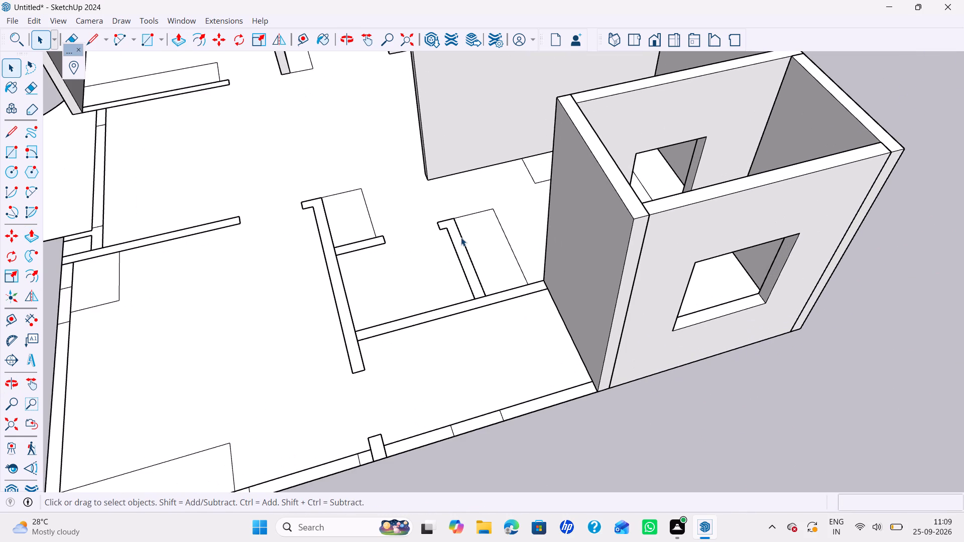
{"action": "left_click", "coordinate": [454, 234]}
{"action": "left_click", "coordinate": [454, 234]}
{"action": "scroll", "coordinate": [457, 233], "scroll_direction": "up", "scroll_amount": 1}
{"action": "scroll", "coordinate": [457, 233], "scroll_direction": "down", "scroll_amount": 5}
{"action": "key", "text": "p"}
{"action": "left_click_drag", "start_coordinate": [458, 244], "coordinate": [459, 238]}
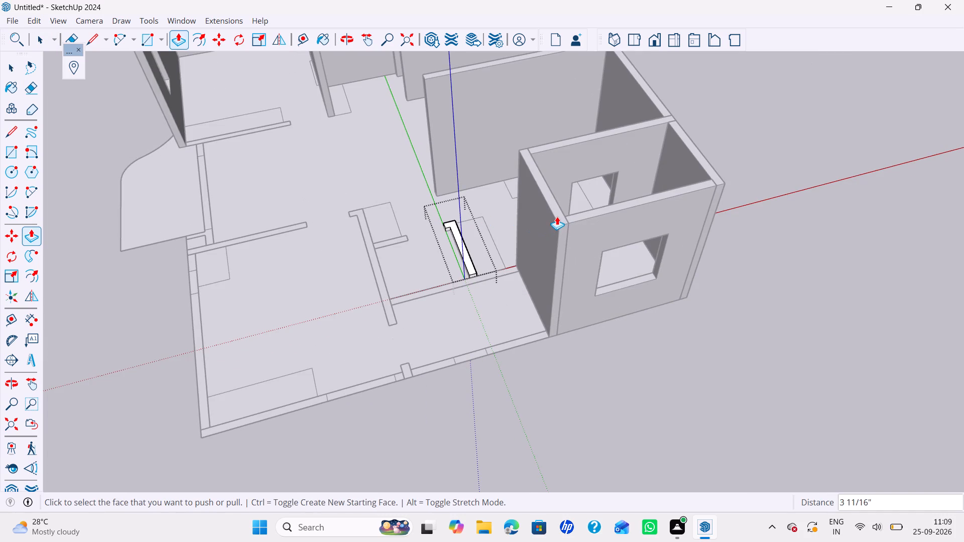
{"action": "scroll", "coordinate": [556, 216], "scroll_direction": "up", "scroll_amount": 5}
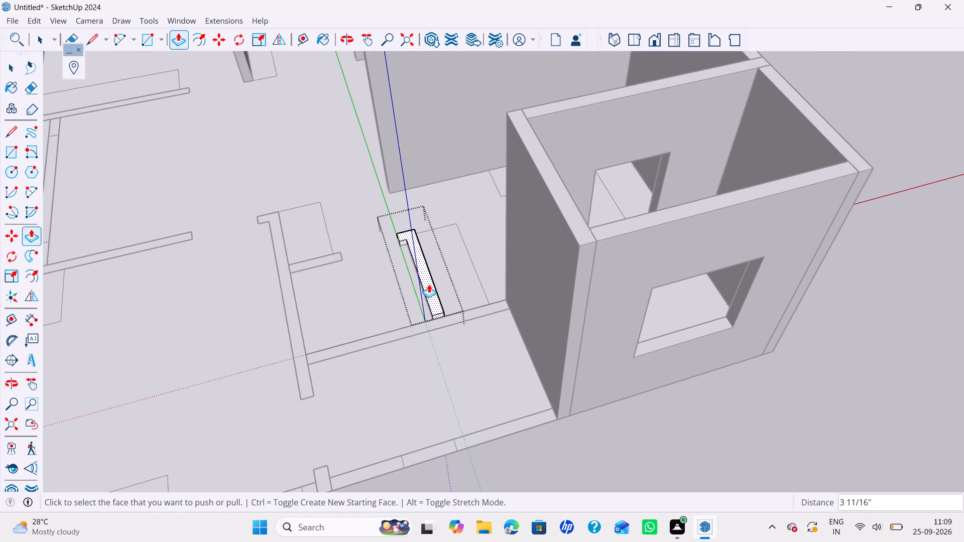
{"action": "left_click", "coordinate": [429, 284]}
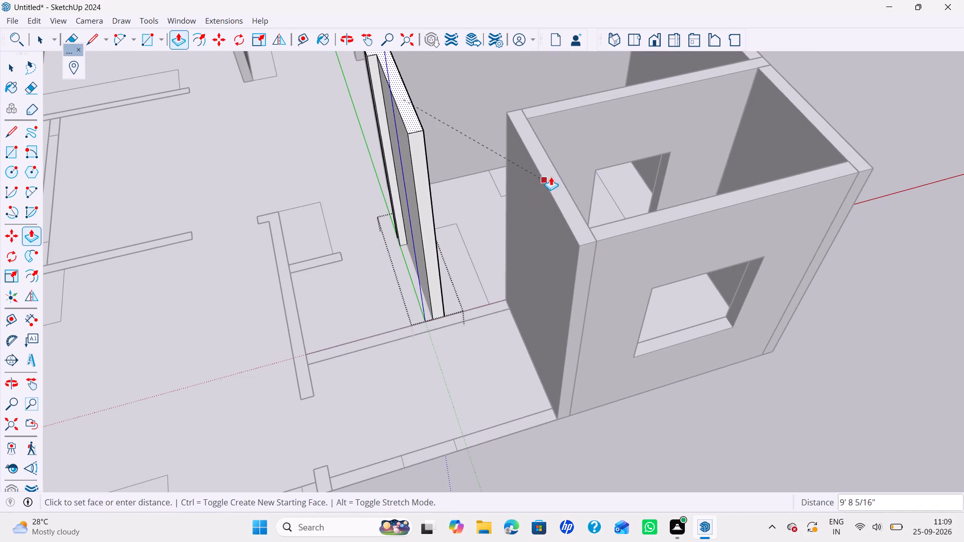
{"action": "left_click", "coordinate": [544, 183]}
{"action": "middle_click_drag", "start_coordinate": [458, 197], "coordinate": [559, 194]}
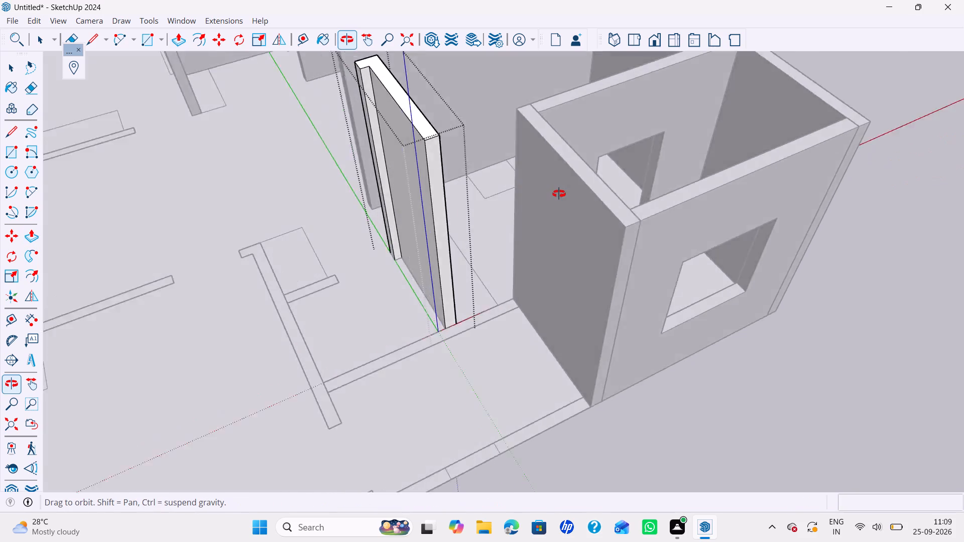
{"action": "middle_click_drag", "start_coordinate": [559, 194], "coordinate": [626, 297]}
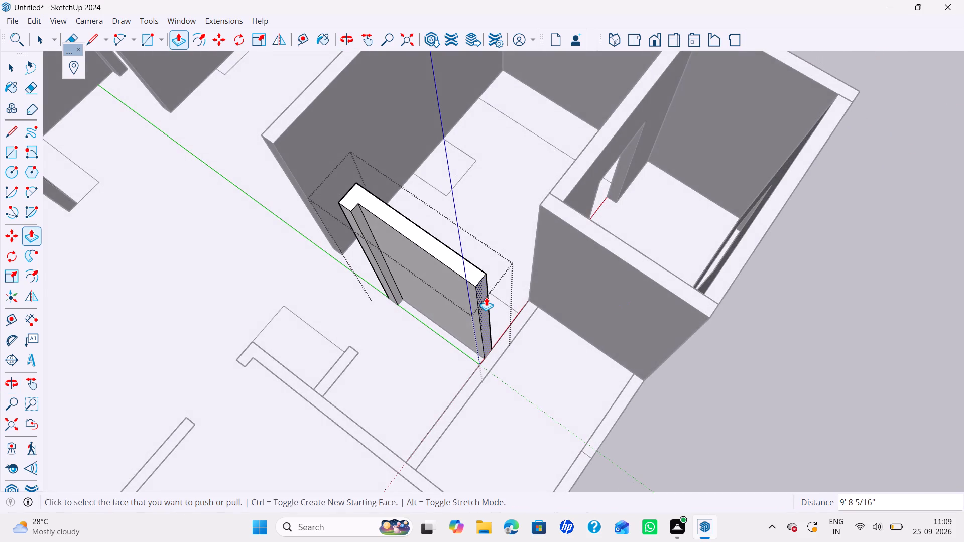
{"action": "scroll", "coordinate": [486, 297], "scroll_direction": "down", "scroll_amount": 2}
{"action": "middle_click_drag", "start_coordinate": [439, 308], "coordinate": [169, 313]}
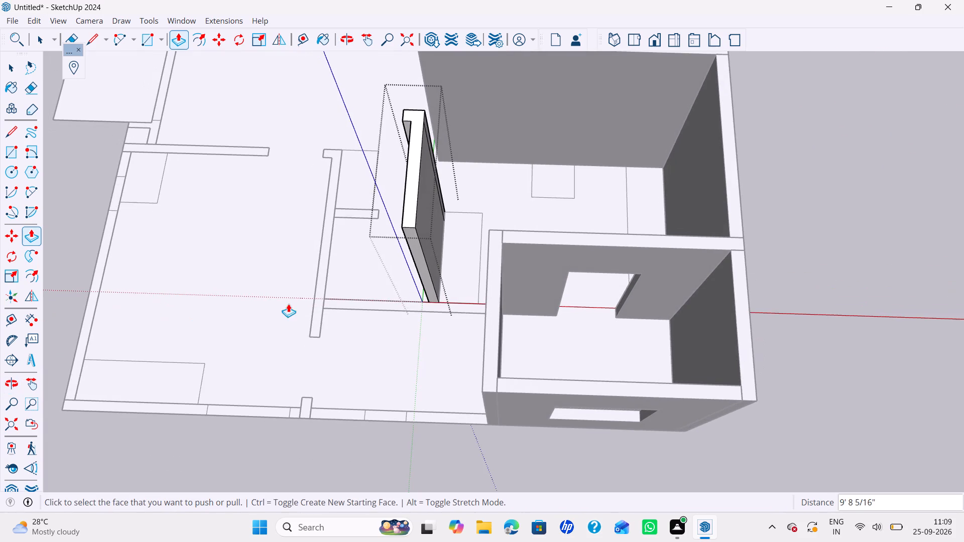
Erase the vertical seam on the long side face of the raised L-shaped wall.
{"action": "scroll", "coordinate": [480, 204], "scroll_direction": "up", "scroll_amount": 1}
{"action": "scroll", "coordinate": [413, 163], "scroll_direction": "up", "scroll_amount": 1}
{"action": "key", "text": "space"}
{"action": "scroll", "coordinate": [428, 160], "scroll_direction": "up", "scroll_amount": 1}
{"action": "middle_click_drag", "start_coordinate": [460, 187], "coordinate": [374, 218]}
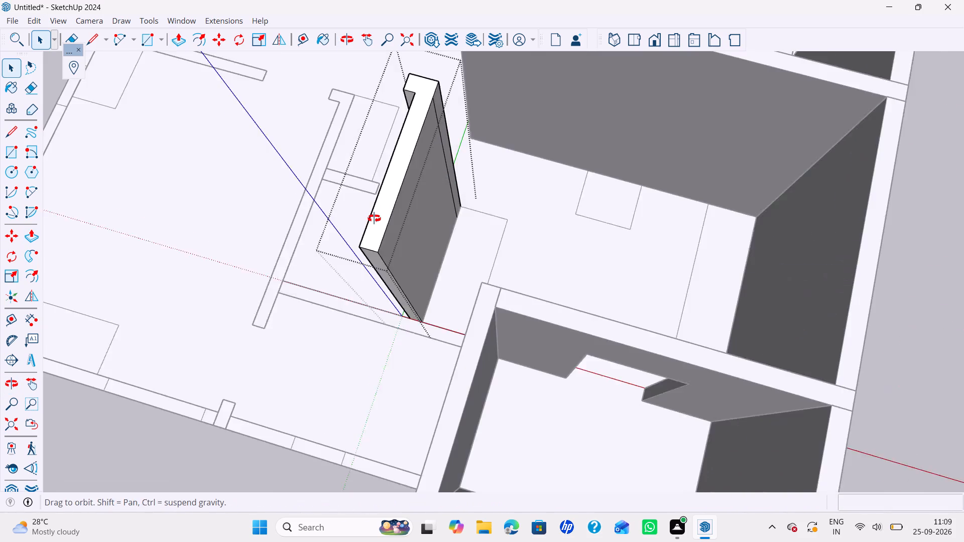
{"action": "middle_click_drag", "start_coordinate": [374, 218], "coordinate": [375, 219]}
{"action": "key", "text": "e"}
{"action": "scroll", "coordinate": [422, 187], "scroll_direction": "up", "scroll_amount": 2}
{"action": "left_click", "coordinate": [456, 164]}
{"action": "scroll", "coordinate": [450, 182], "scroll_direction": "down", "scroll_amount": 2}
{"action": "key", "text": "space"}
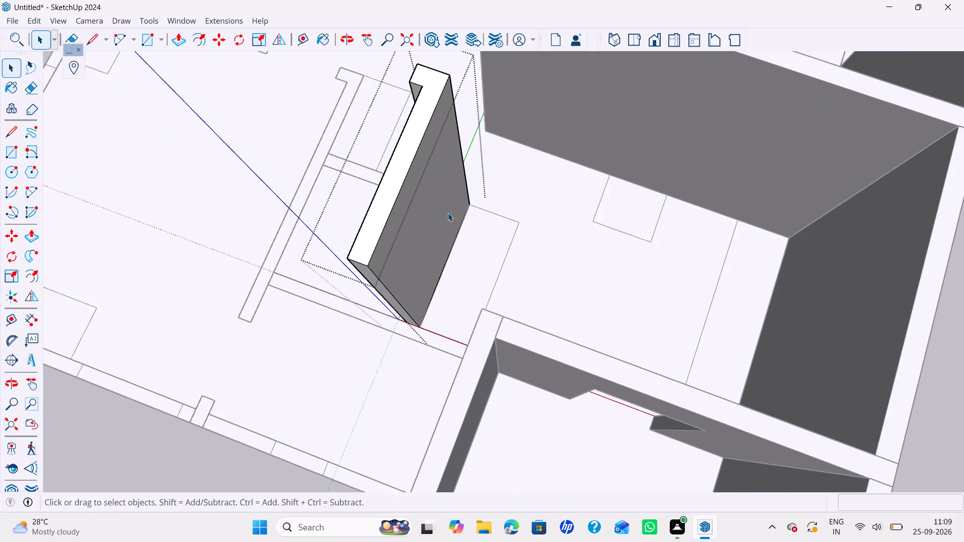
Open the short stub wall group off the long partition and push/pull it up 10' to the neighbouring wall's top.
{"action": "scroll", "coordinate": [448, 213], "scroll_direction": "down", "scroll_amount": 1}
{"action": "middle_click_drag", "start_coordinate": [441, 244], "coordinate": [641, 141]}
{"action": "key", "text": "space"}
{"action": "scroll", "coordinate": [332, 264], "scroll_direction": "up", "scroll_amount": 3}
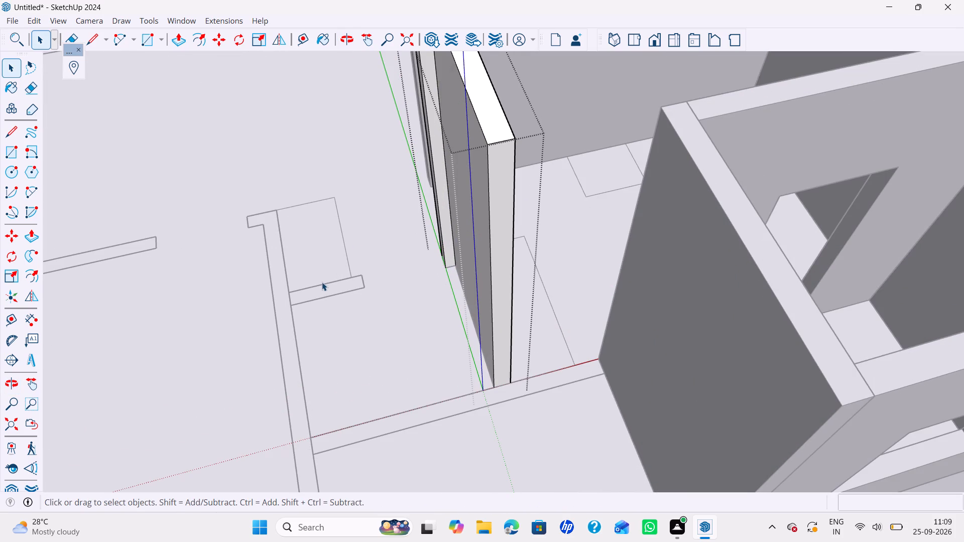
{"action": "double_click", "coordinate": [314, 296]}
{"action": "scroll", "coordinate": [310, 295], "scroll_direction": "down", "scroll_amount": 4}
{"action": "middle_click_drag", "start_coordinate": [359, 295], "coordinate": [451, 273]}
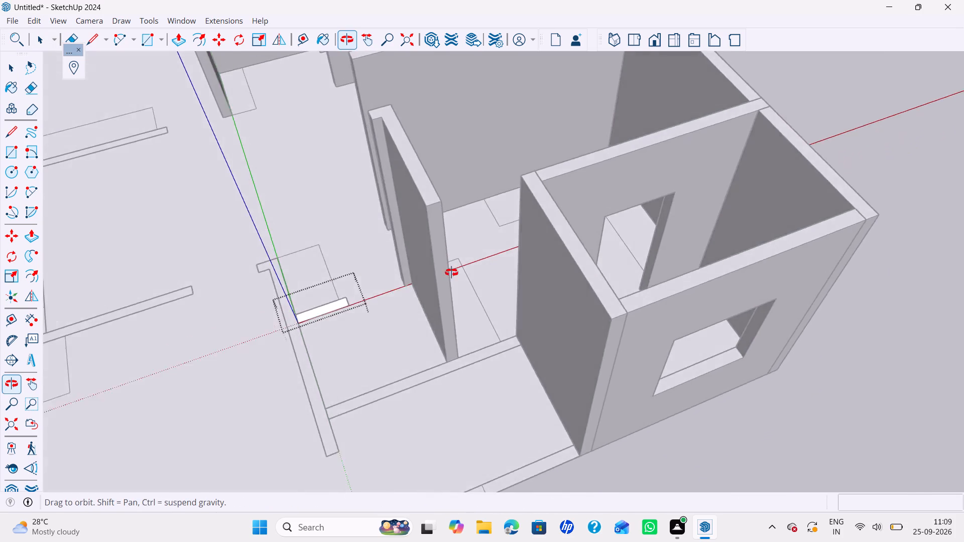
{"action": "middle_click_drag", "start_coordinate": [451, 273], "coordinate": [486, 268]}
{"action": "scroll", "coordinate": [466, 280], "scroll_direction": "down", "scroll_amount": 5}
{"action": "middle_click_drag", "start_coordinate": [467, 287], "coordinate": [492, 222], "text": "shift"}
{"action": "middle_click_drag", "start_coordinate": [481, 278], "coordinate": [507, 282]}
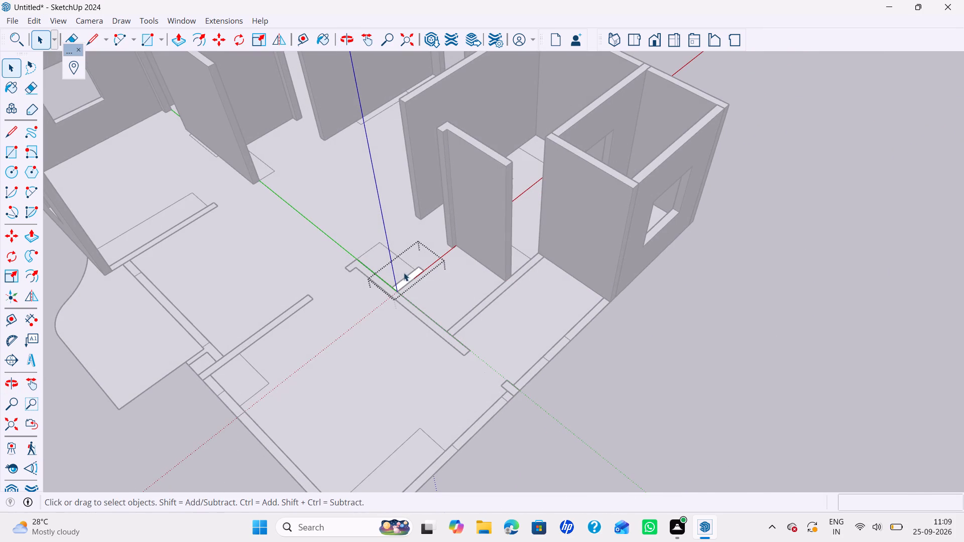
{"action": "key", "text": "p"}
{"action": "left_click", "coordinate": [415, 272]}
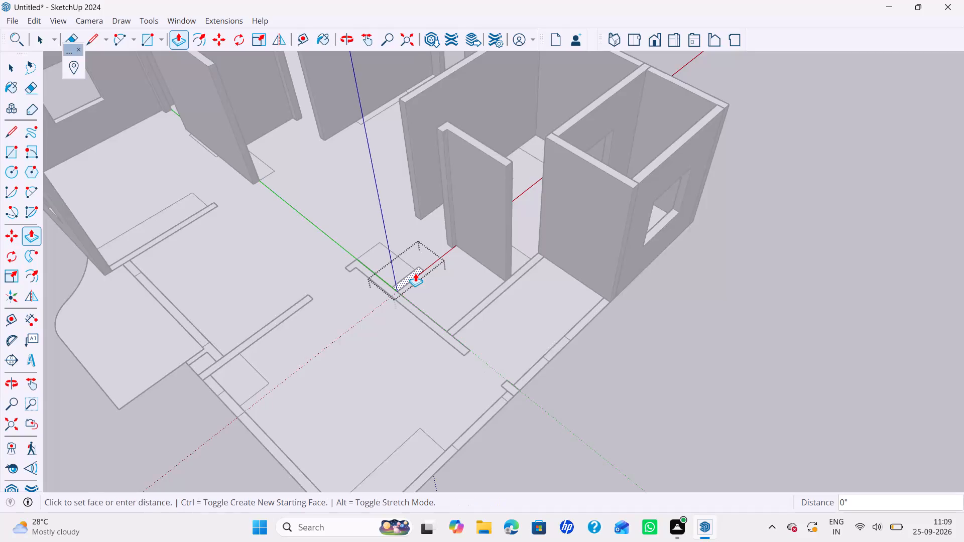
{"action": "left_click", "coordinate": [493, 158]}
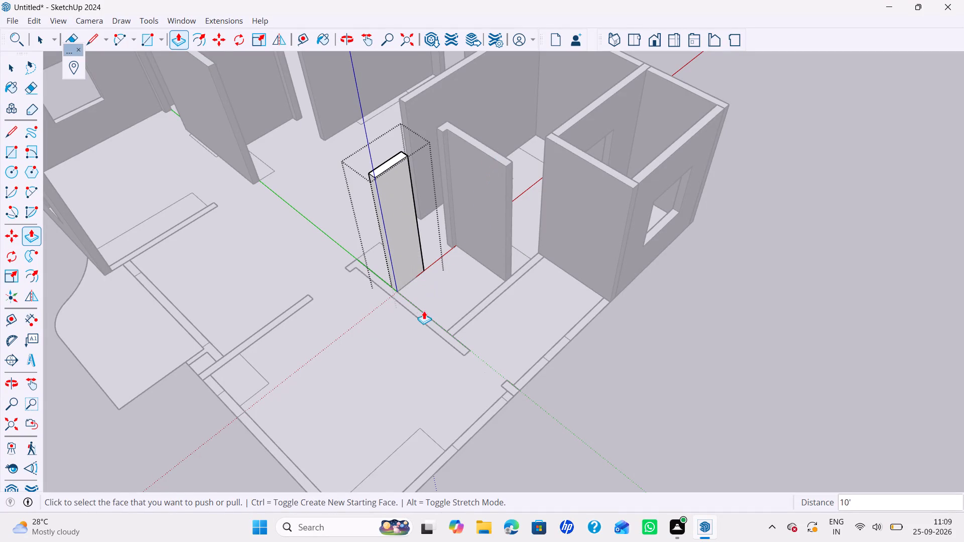
Open the long partition group and raise both its long strip and its small outer-wall pier by the same 10'.
{"action": "key", "text": "m"}
{"action": "key", "text": "space"}
{"action": "double_click", "coordinate": [419, 319]}
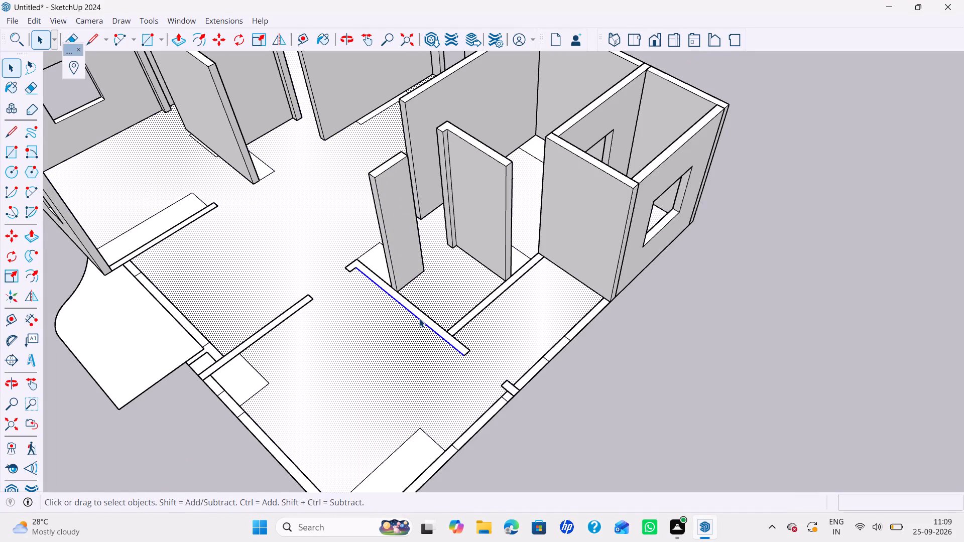
{"action": "double_click", "coordinate": [422, 316]}
{"action": "key", "text": "p"}
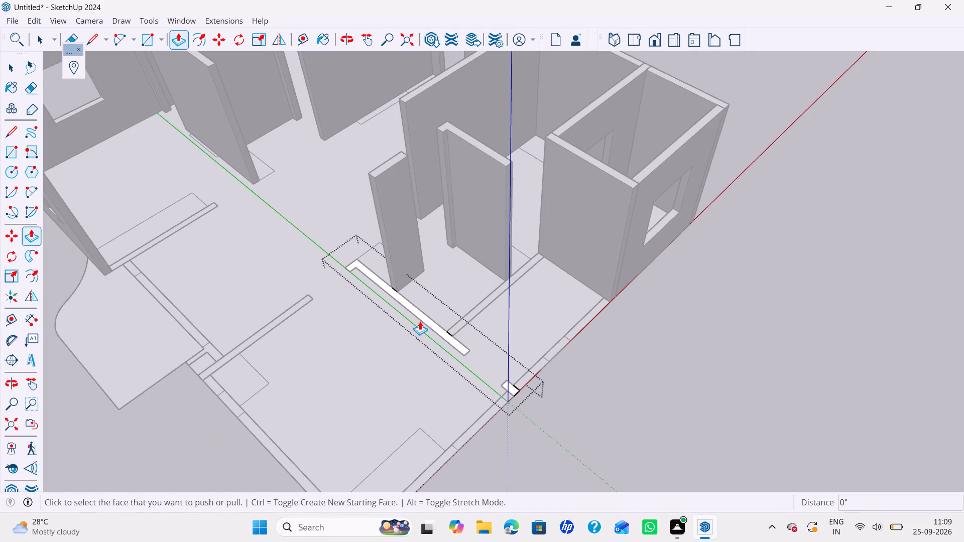
{"action": "double_click", "coordinate": [424, 319]}
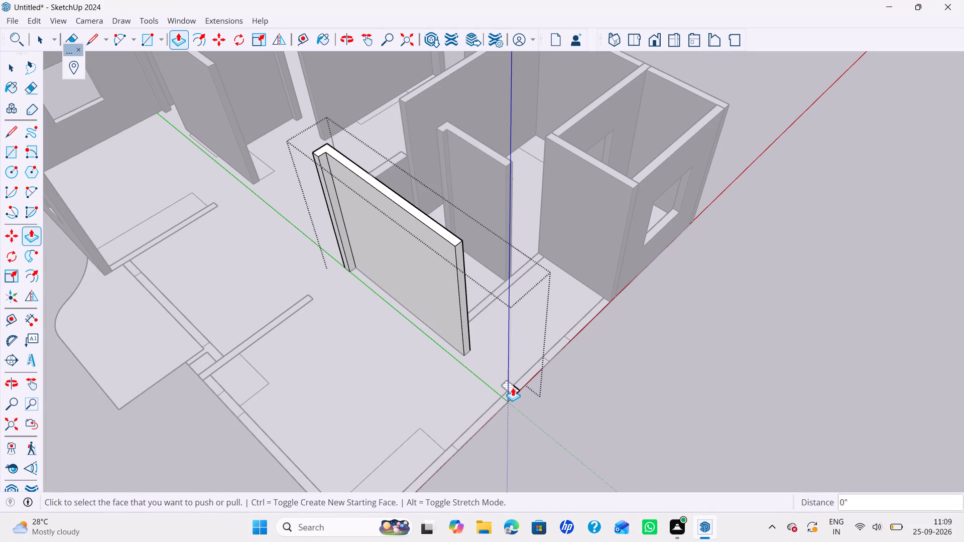
{"action": "double_click", "coordinate": [513, 387]}
{"action": "middle_click_drag", "start_coordinate": [486, 329], "coordinate": [485, 339]}
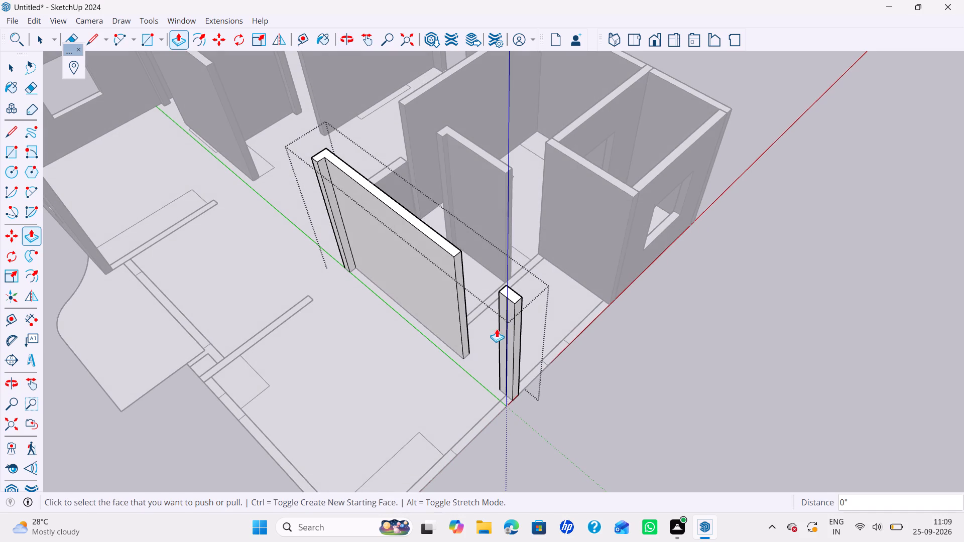
Erase the vertical seams on the small pier and on the long partition's inner face, and close the group.
{"action": "key", "text": "e"}
{"action": "left_click", "coordinate": [507, 345]}
{"action": "middle_click_drag", "start_coordinate": [522, 315], "coordinate": [536, 473]}
{"action": "scroll", "coordinate": [529, 423], "scroll_direction": "up", "scroll_amount": 3}
{"action": "left_click", "coordinate": [521, 445]}
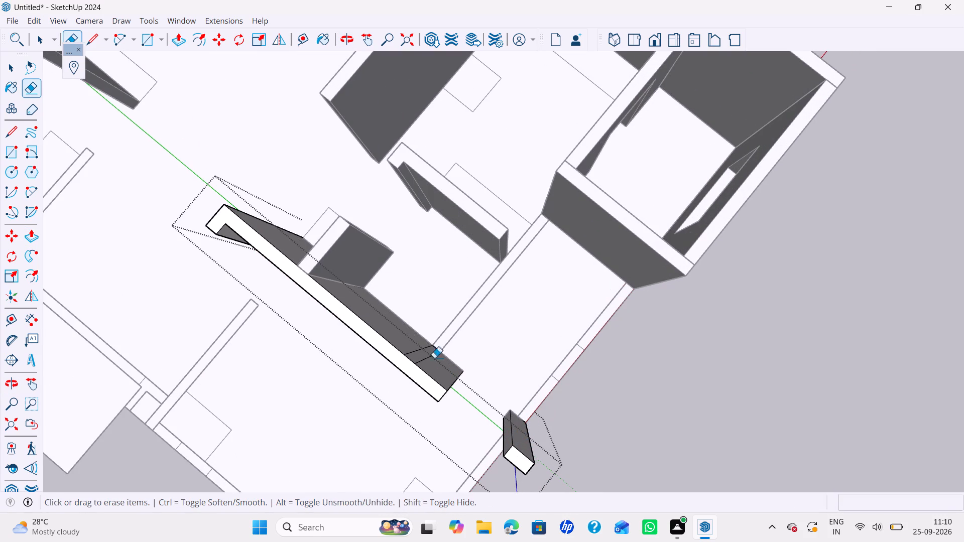
{"action": "left_click", "coordinate": [409, 349]}
{"action": "left_click_drag", "start_coordinate": [413, 349], "coordinate": [425, 360]}
{"action": "key", "text": "space"}
{"action": "left_click", "coordinate": [572, 359]}
Open the cross wall group between the long partition and the window room and raise it by the same 10'.
{"action": "scroll", "coordinate": [460, 278], "scroll_direction": "up", "scroll_amount": 2}
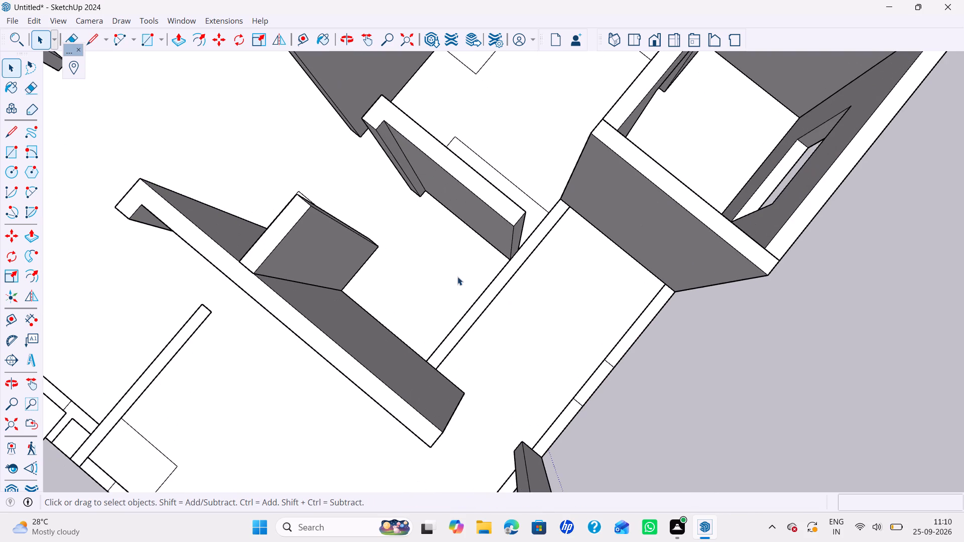
{"action": "double_click", "coordinate": [481, 310]}
{"action": "scroll", "coordinate": [477, 310], "scroll_direction": "down", "scroll_amount": 5}
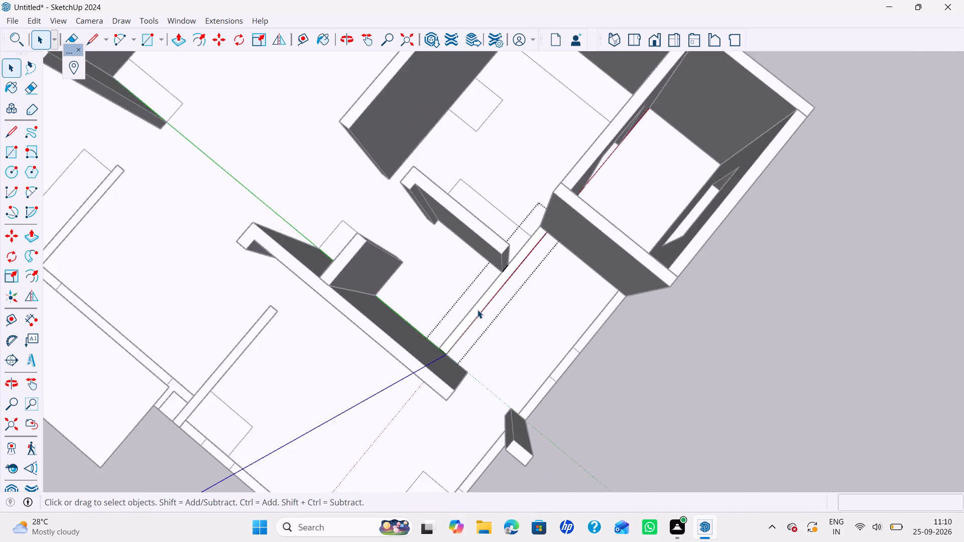
{"action": "key", "text": "p"}
{"action": "double_click", "coordinate": [477, 309]}
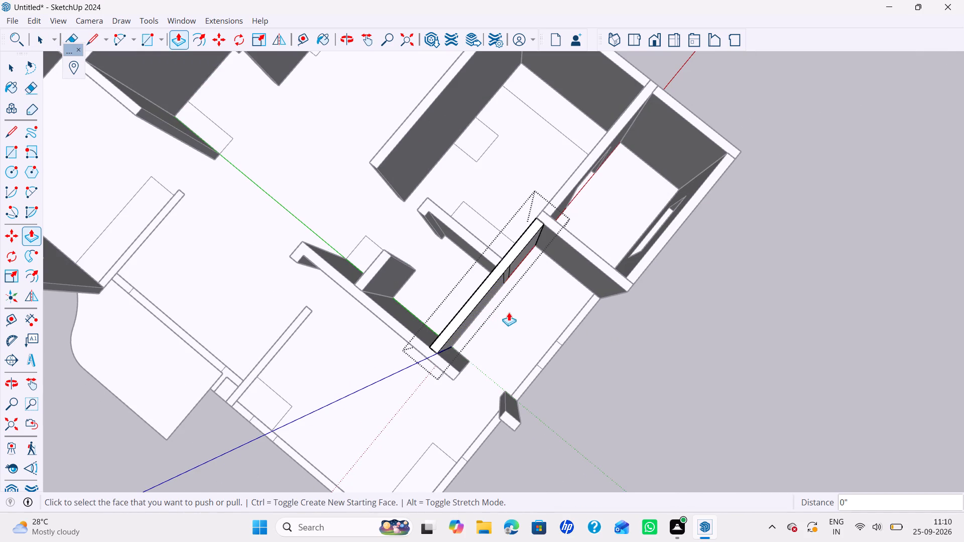
Erase the vertical seams on both faces of the cross wall and close its group.
{"action": "key", "text": "e"}
{"action": "scroll", "coordinate": [511, 285], "scroll_direction": "up", "scroll_amount": 4}
{"action": "middle_click_drag", "start_coordinate": [506, 282], "coordinate": [451, 207]}
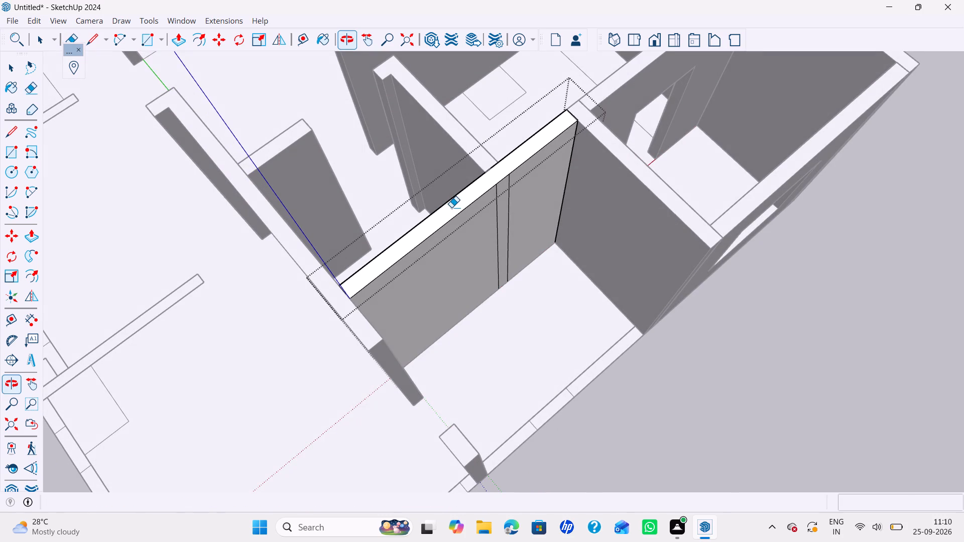
{"action": "left_click_drag", "start_coordinate": [516, 216], "coordinate": [495, 228]}
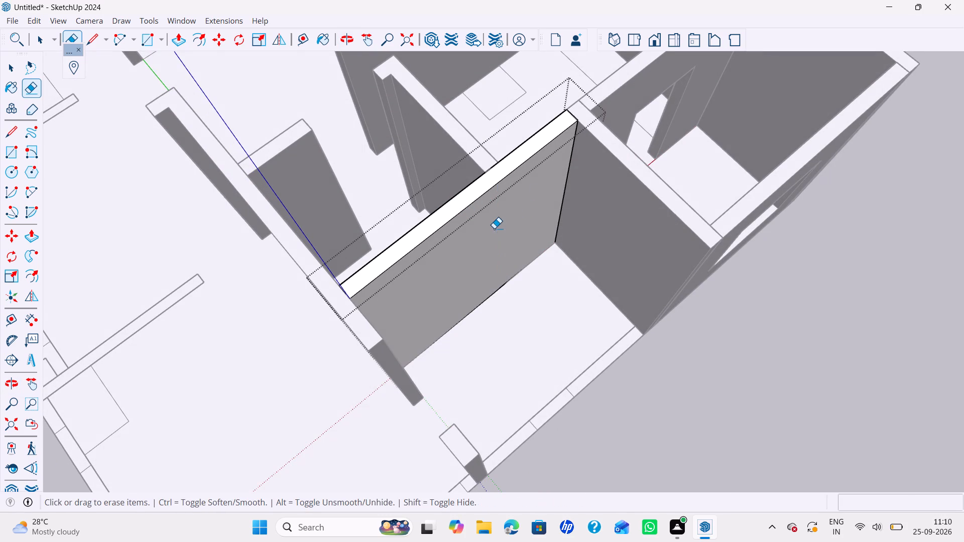
{"action": "middle_click_drag", "start_coordinate": [493, 228], "coordinate": [866, 180]}
{"action": "key", "text": "space"}
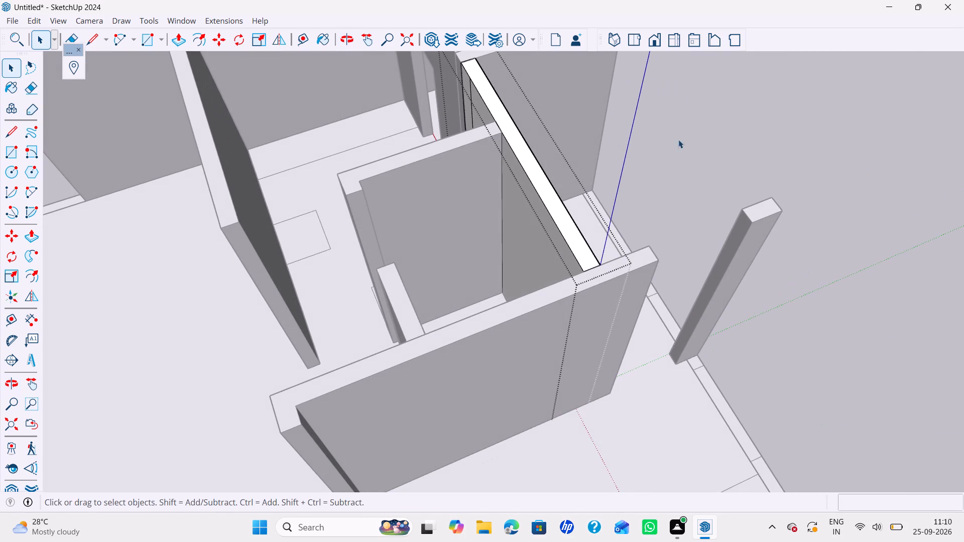
{"action": "middle_click_drag", "start_coordinate": [597, 134], "coordinate": [849, 138]}
{"action": "key", "text": "e"}
{"action": "left_click", "coordinate": [447, 146]}
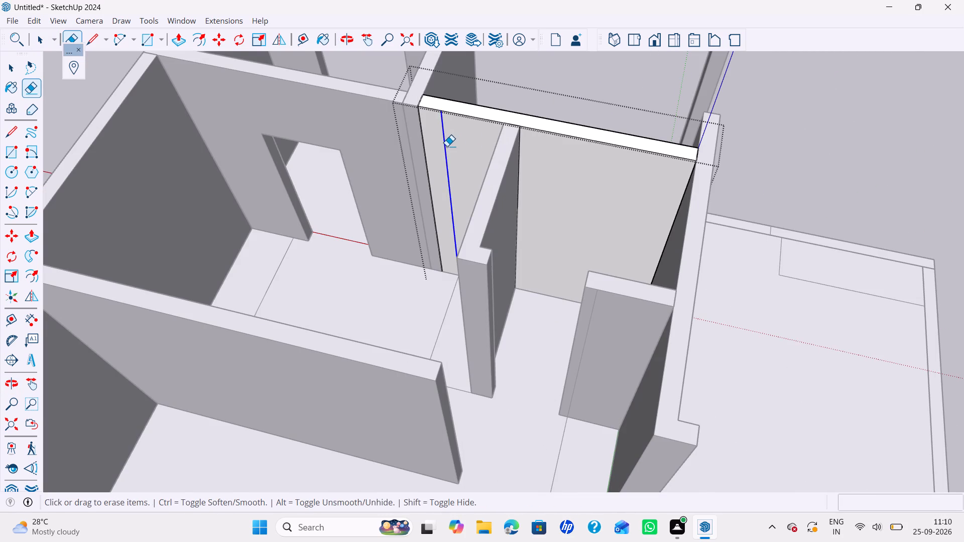
{"action": "key", "text": "space"}
{"action": "scroll", "coordinate": [498, 123], "scroll_direction": "down", "scroll_amount": 4}
{"action": "middle_click_drag", "start_coordinate": [516, 127], "coordinate": [493, 222], "text": "shift"}
{"action": "middle_click_drag", "start_coordinate": [524, 153], "coordinate": [517, 216]}
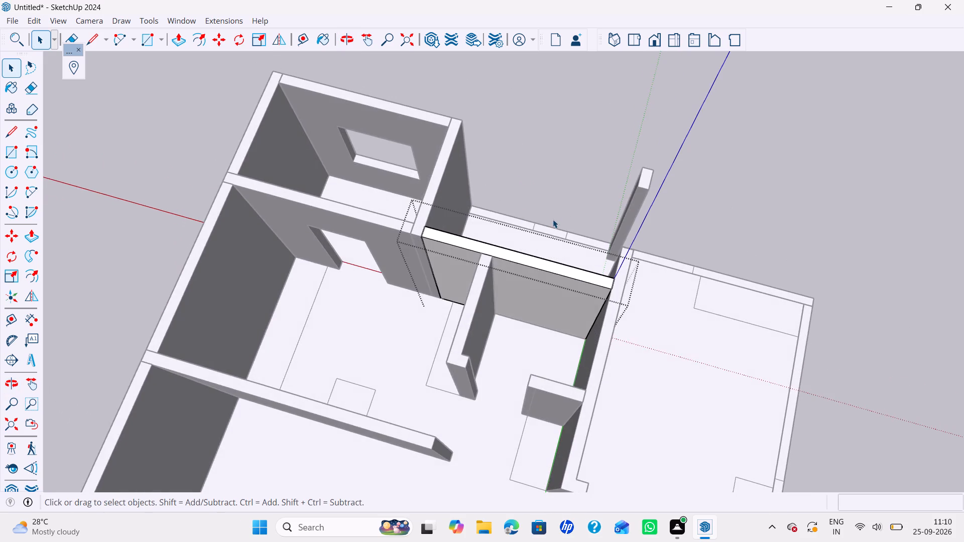
{"action": "left_click", "coordinate": [553, 219]}
Open the outer wall group between the window room and the pier and raise its two end sections 10', leaving the middle section flat.
{"action": "scroll", "coordinate": [532, 222], "scroll_direction": "up", "scroll_amount": 4}
{"action": "double_click", "coordinate": [515, 226]}
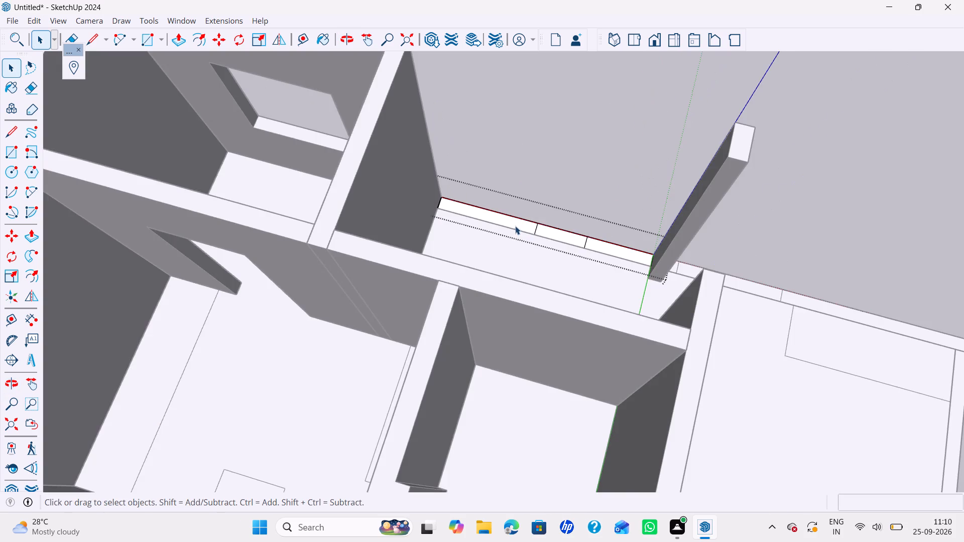
{"action": "middle_click_drag", "start_coordinate": [531, 223], "coordinate": [565, 274]}
{"action": "key", "text": "p"}
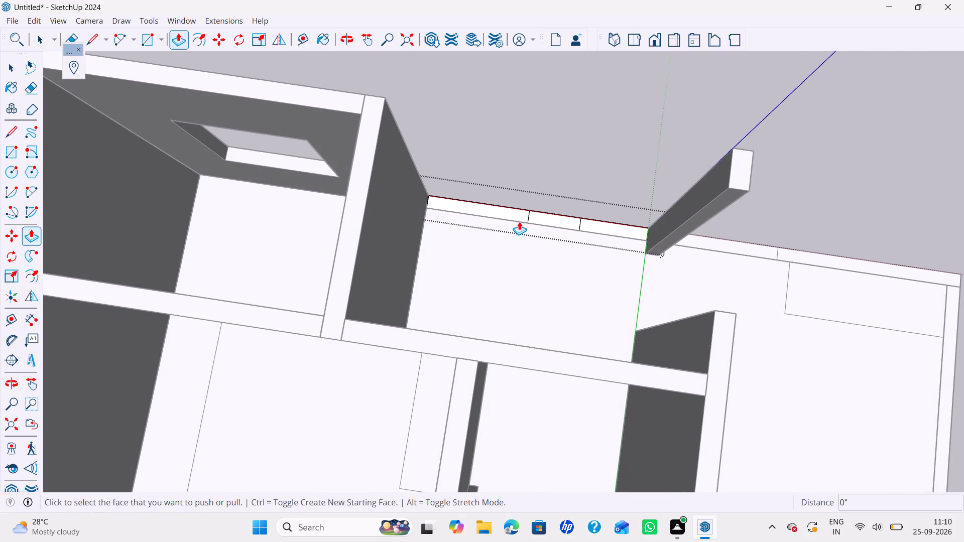
{"action": "scroll", "coordinate": [519, 221], "scroll_direction": "down", "scroll_amount": 3}
{"action": "left_click", "coordinate": [519, 221]}
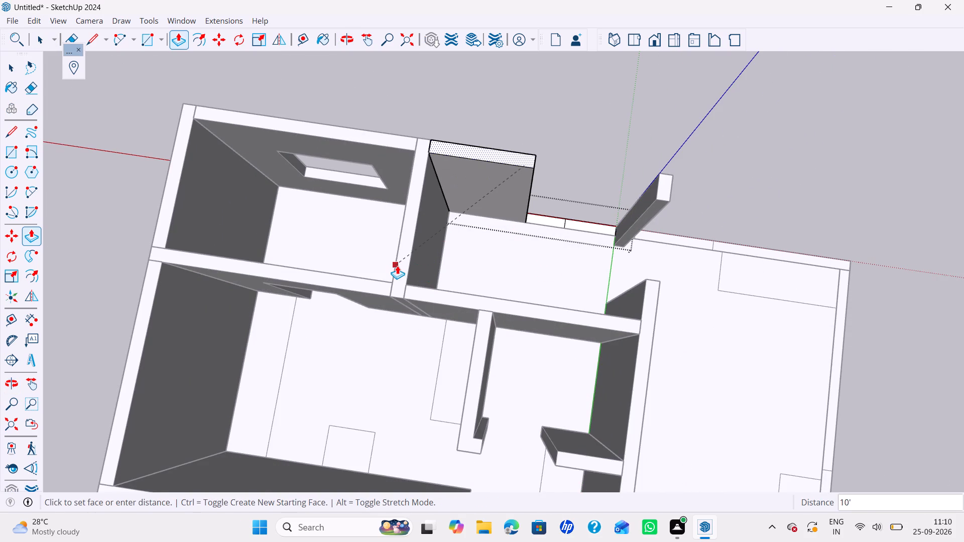
{"action": "left_click", "coordinate": [398, 265]}
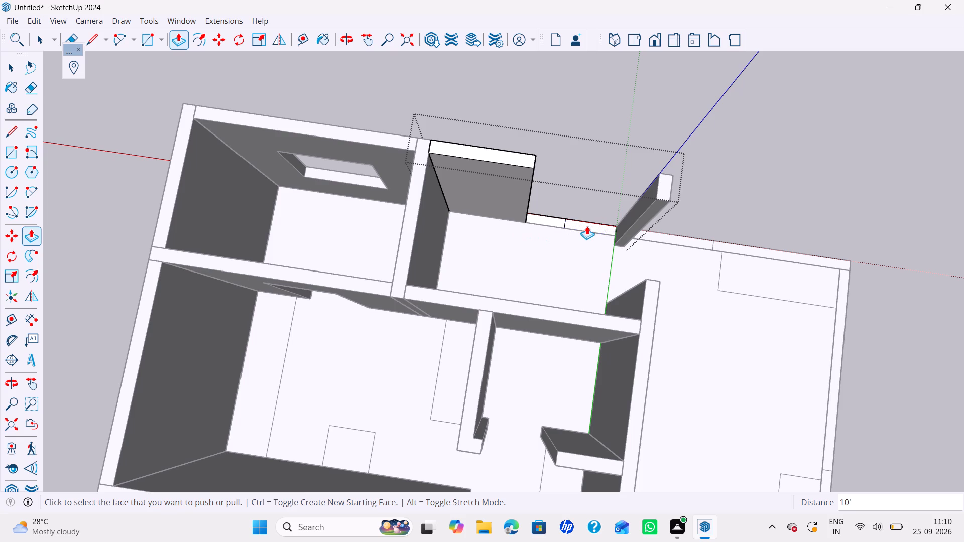
{"action": "double_click", "coordinate": [587, 226]}
Copy the top edge of the raised section's end face, on the window-room side of the gap, 3' down.
{"action": "key", "text": "space"}
{"action": "middle_click_drag", "start_coordinate": [587, 228], "coordinate": [581, 268]}
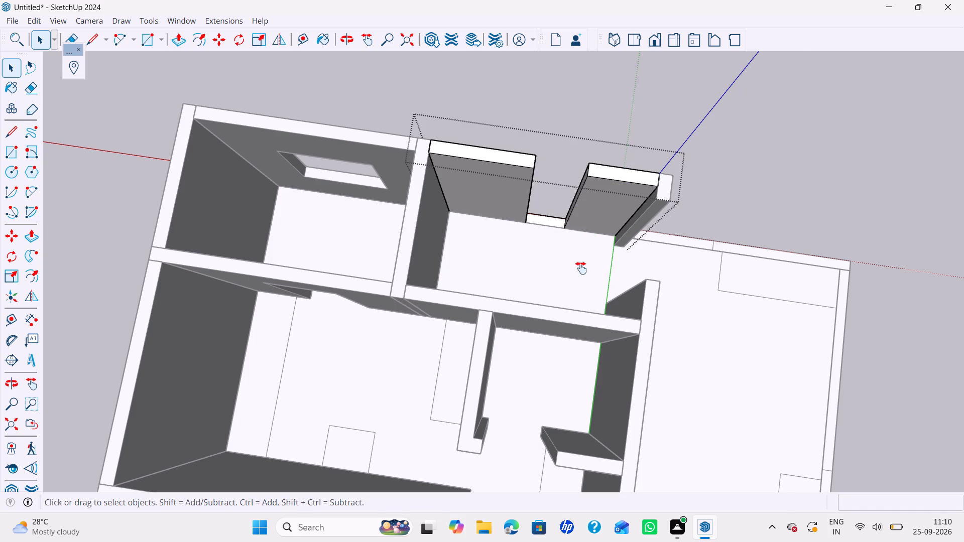
{"action": "middle_click_drag", "start_coordinate": [581, 268], "coordinate": [576, 274]}
{"action": "middle_click_drag", "start_coordinate": [575, 272], "coordinate": [352, 205]}
{"action": "scroll", "coordinate": [451, 180], "scroll_direction": "up", "scroll_amount": 2}
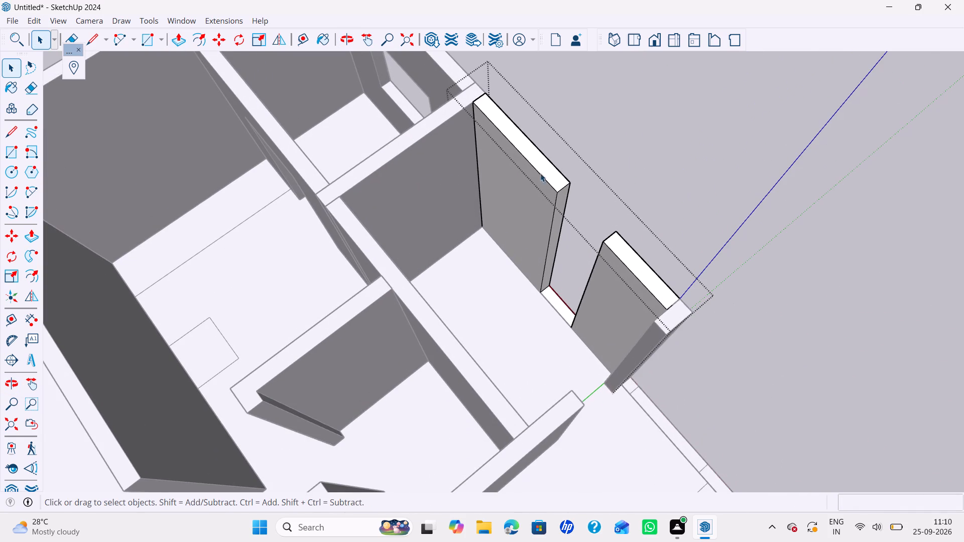
{"action": "left_click", "coordinate": [562, 190]}
{"action": "key", "text": "m"}
{"action": "left_click", "coordinate": [557, 192], "text": "ctrl"}
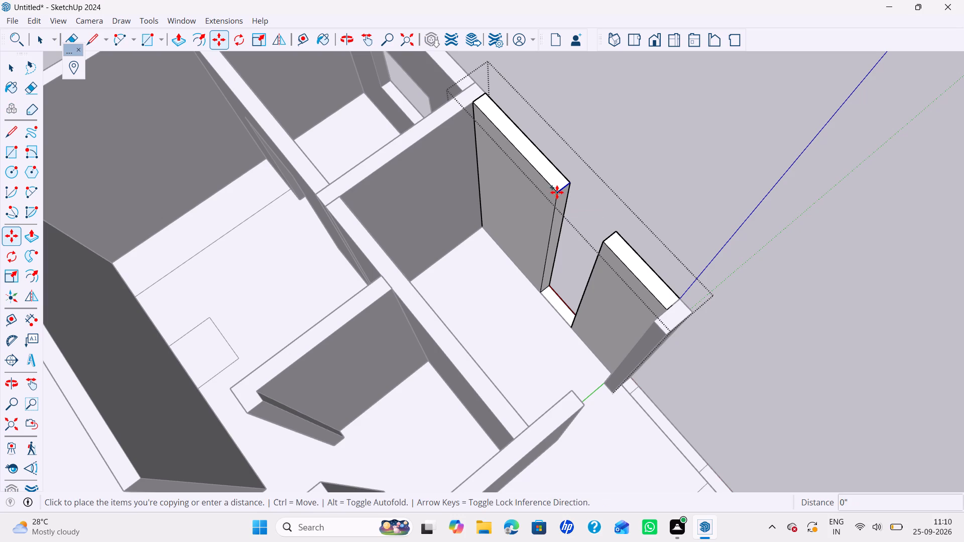
{"action": "type", "text": "3'"}
{"action": "key", "text": "Return"}
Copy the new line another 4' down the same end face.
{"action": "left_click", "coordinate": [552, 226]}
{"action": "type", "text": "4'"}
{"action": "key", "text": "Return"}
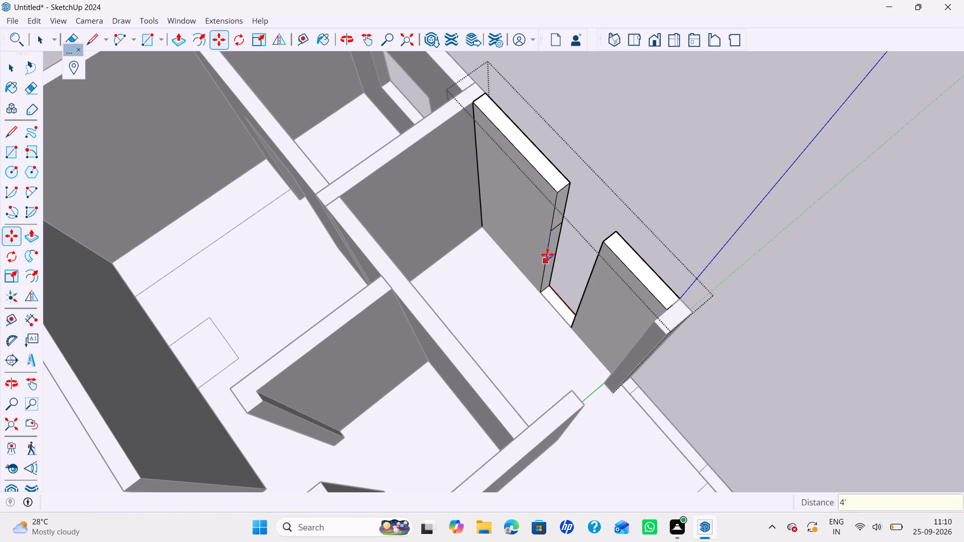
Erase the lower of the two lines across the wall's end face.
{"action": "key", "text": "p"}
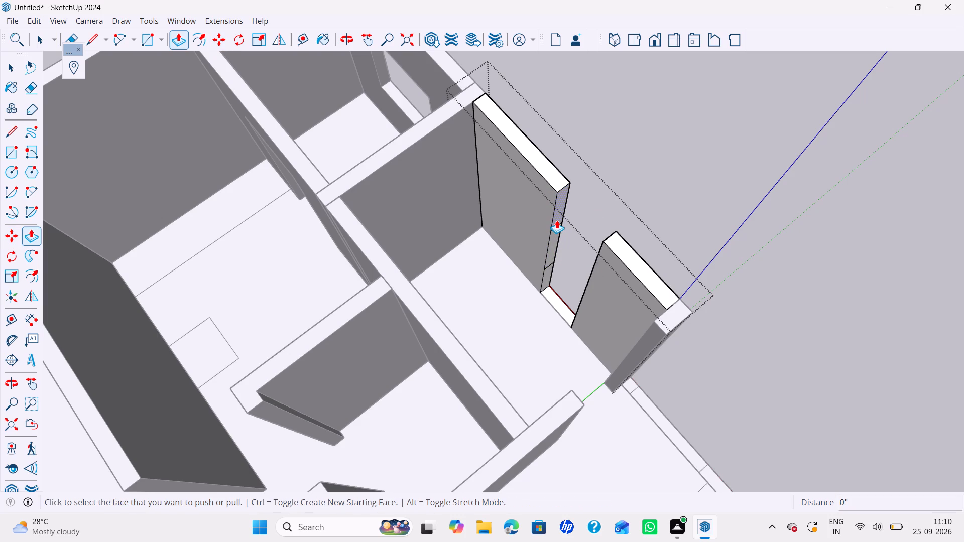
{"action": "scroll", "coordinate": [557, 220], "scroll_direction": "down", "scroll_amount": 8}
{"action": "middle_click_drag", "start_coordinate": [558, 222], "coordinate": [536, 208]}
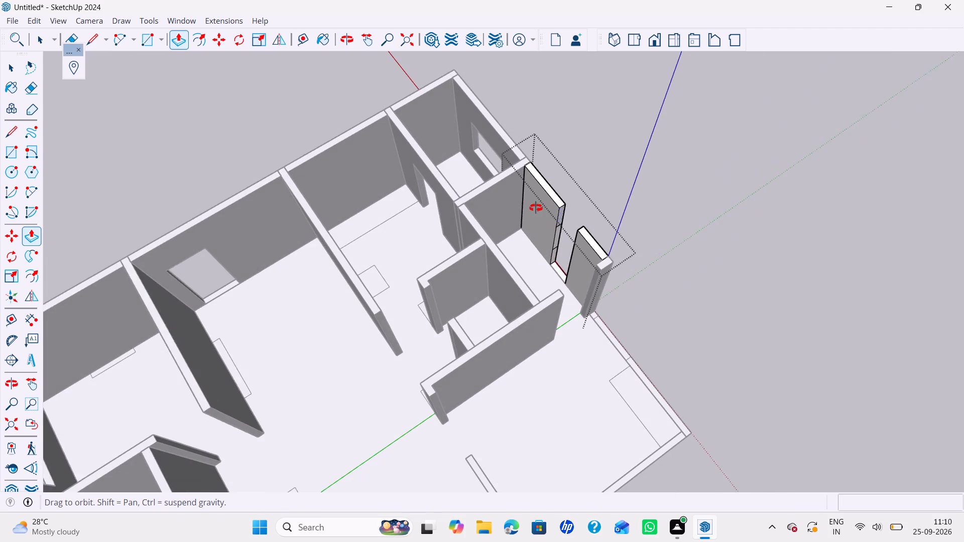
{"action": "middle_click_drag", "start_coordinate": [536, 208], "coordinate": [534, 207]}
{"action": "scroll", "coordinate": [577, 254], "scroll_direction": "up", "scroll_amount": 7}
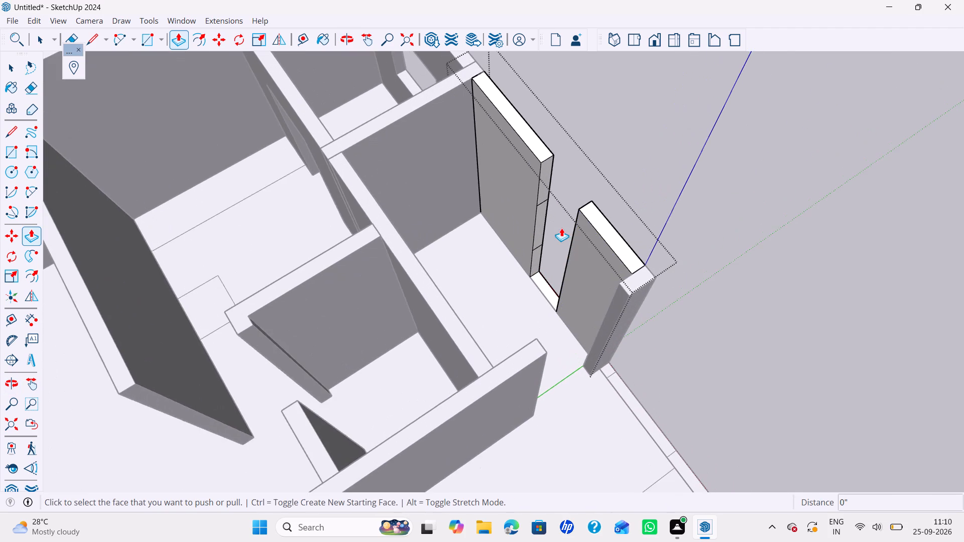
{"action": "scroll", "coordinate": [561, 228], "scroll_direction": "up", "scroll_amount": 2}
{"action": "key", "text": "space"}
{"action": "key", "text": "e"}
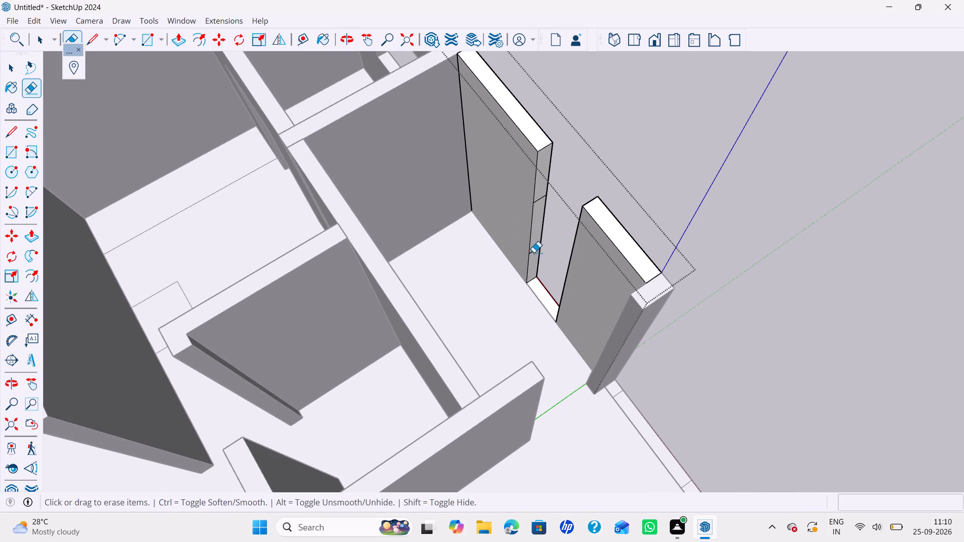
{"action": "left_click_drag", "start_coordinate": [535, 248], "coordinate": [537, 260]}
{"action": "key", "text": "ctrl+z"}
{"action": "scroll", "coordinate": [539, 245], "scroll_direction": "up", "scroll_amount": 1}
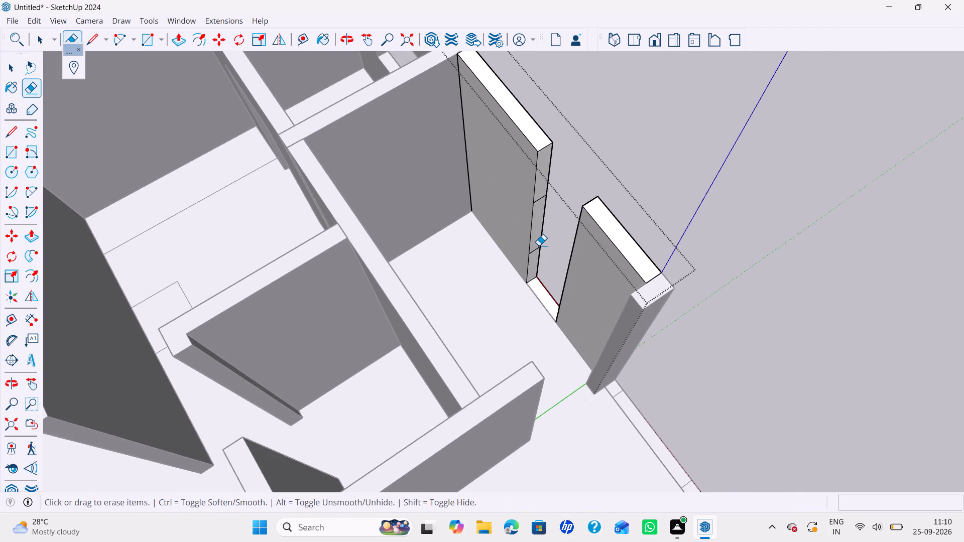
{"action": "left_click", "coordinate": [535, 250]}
Copy the remaining line on the end face 1' up to mark the top of a window opening.
{"action": "key", "text": "space"}
{"action": "left_click", "coordinate": [544, 194]}
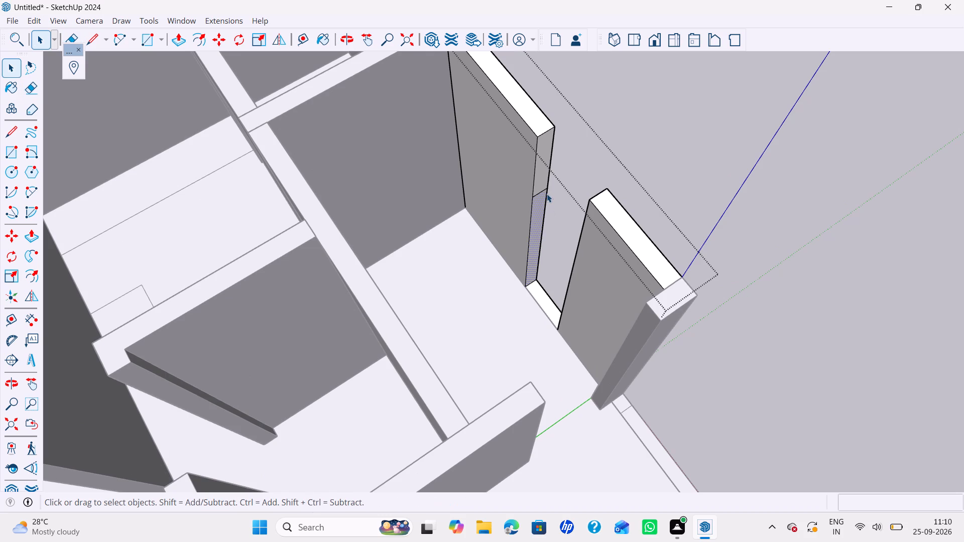
{"action": "left_click", "coordinate": [544, 194]}
{"action": "left_click", "coordinate": [544, 191]}
{"action": "key", "text": "m"}
{"action": "scroll", "coordinate": [542, 181], "scroll_direction": "up", "scroll_amount": 1}
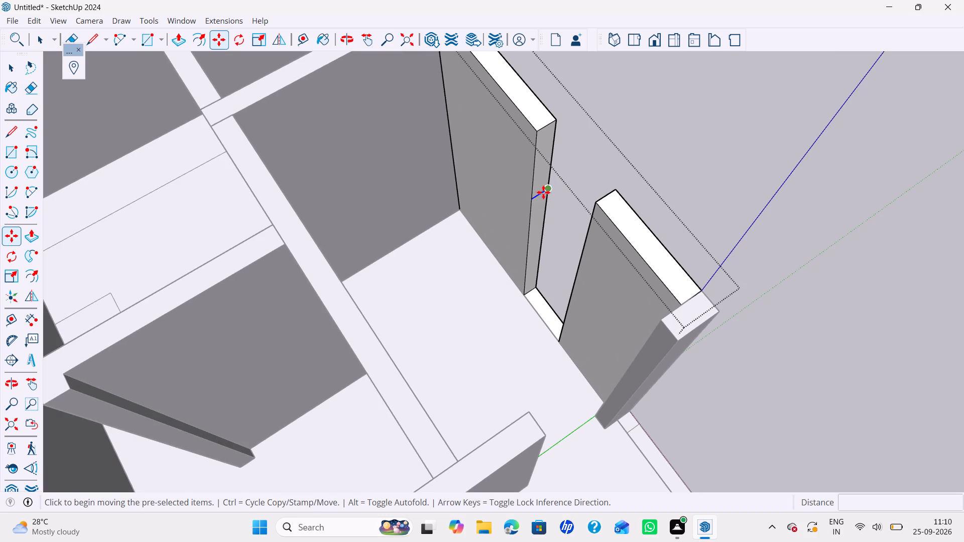
{"action": "left_click", "coordinate": [543, 192], "text": "ctrl"}
{"action": "key", "text": "1"}
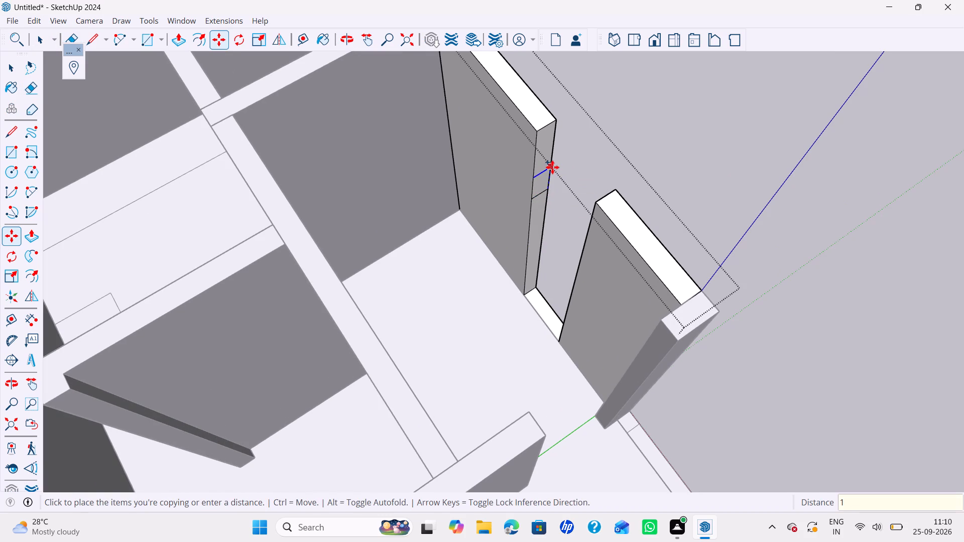
{"action": "key", "text": "apostrophe"}
{"action": "key", "text": "Return"}
Pull the end-face strips above and below the 1' band 2' across the gap to form a window opening.
{"action": "key", "text": "space"}
{"action": "type", "text": "p"}
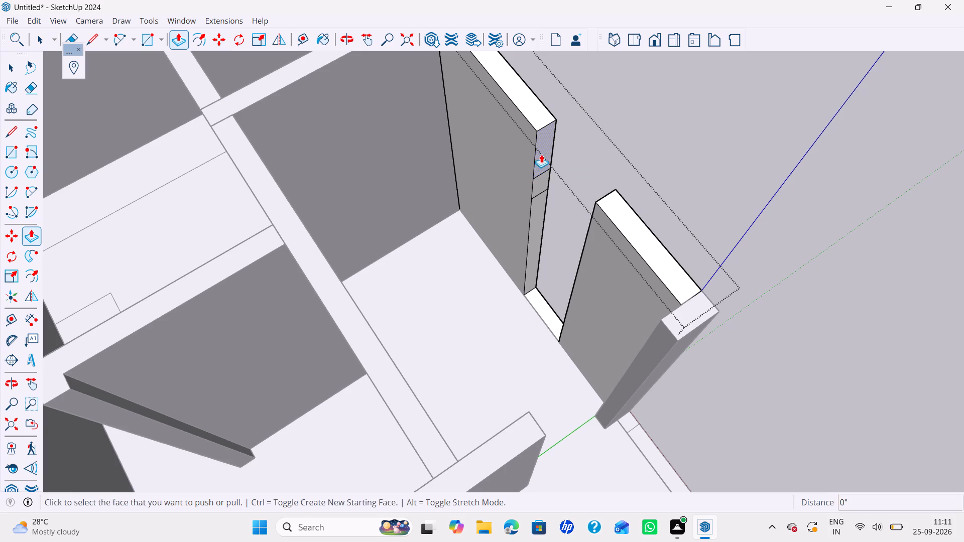
{"action": "left_click", "coordinate": [541, 156]}
{"action": "left_click", "coordinate": [578, 255]}
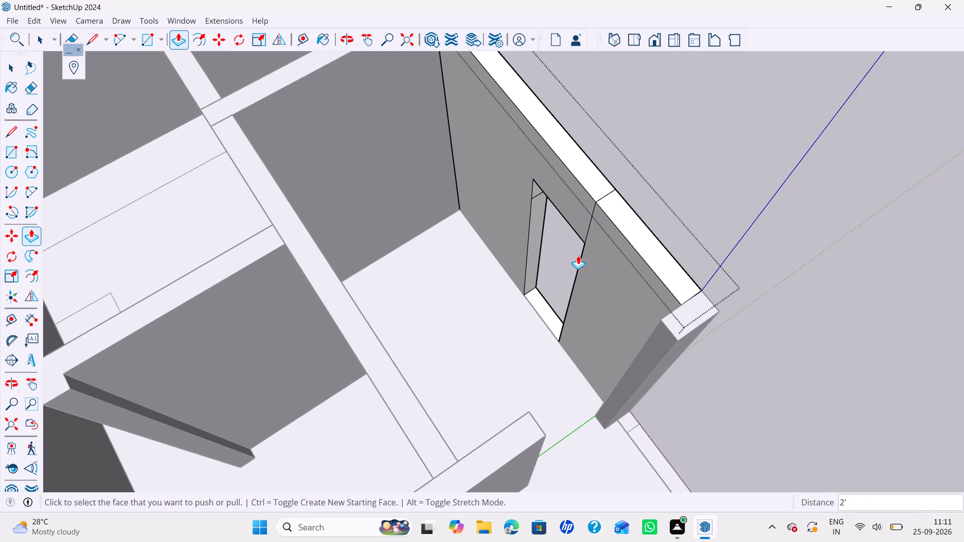
{"action": "double_click", "coordinate": [532, 220]}
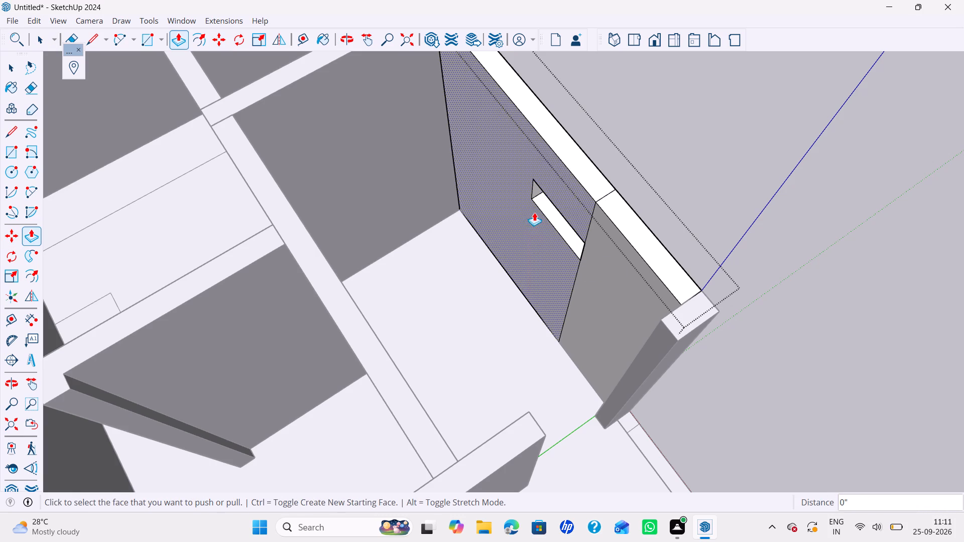
Erase the seams on the inner face, top and outer face of the windowed outer wall, and close its group.
{"action": "key", "text": "e"}
{"action": "left_click", "coordinate": [591, 218]}
{"action": "left_click", "coordinate": [608, 199]}
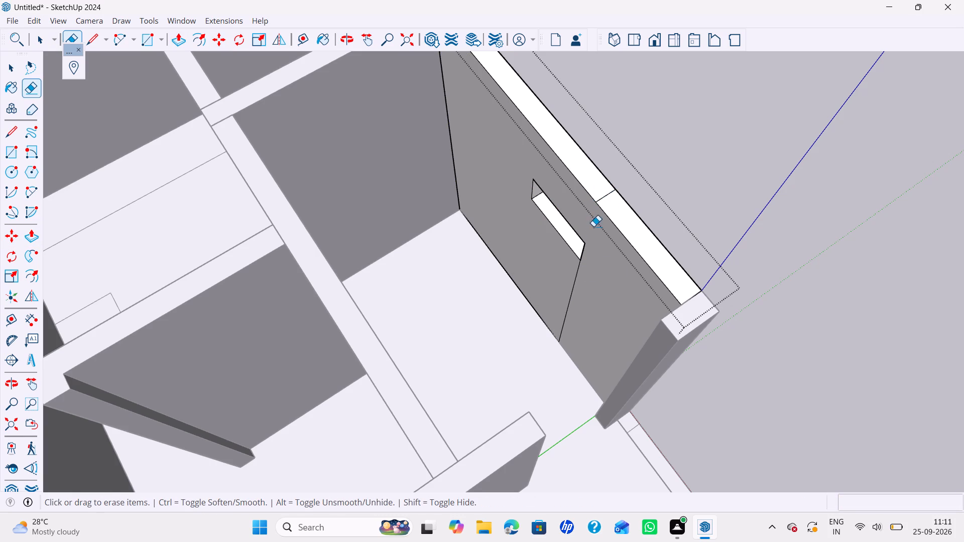
{"action": "left_click_drag", "start_coordinate": [584, 278], "coordinate": [549, 273]}
{"action": "left_click_drag", "start_coordinate": [604, 200], "coordinate": [603, 181]}
{"action": "scroll", "coordinate": [622, 170], "scroll_direction": "down", "scroll_amount": 4}
{"action": "middle_click_drag", "start_coordinate": [622, 170], "coordinate": [280, 171]}
{"action": "scroll", "coordinate": [568, 351], "scroll_direction": "up", "scroll_amount": 4}
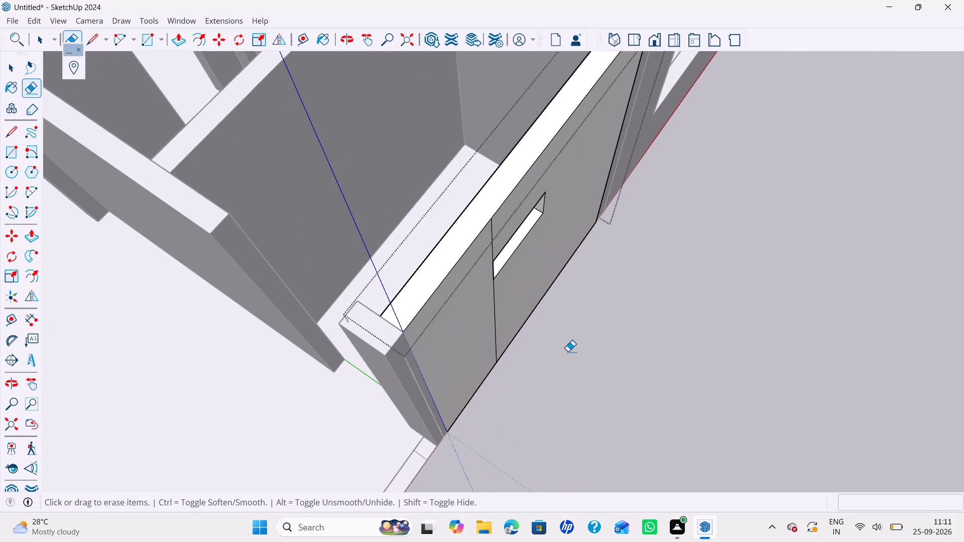
{"action": "left_click_drag", "start_coordinate": [487, 300], "coordinate": [504, 298]}
{"action": "left_click", "coordinate": [492, 248]}
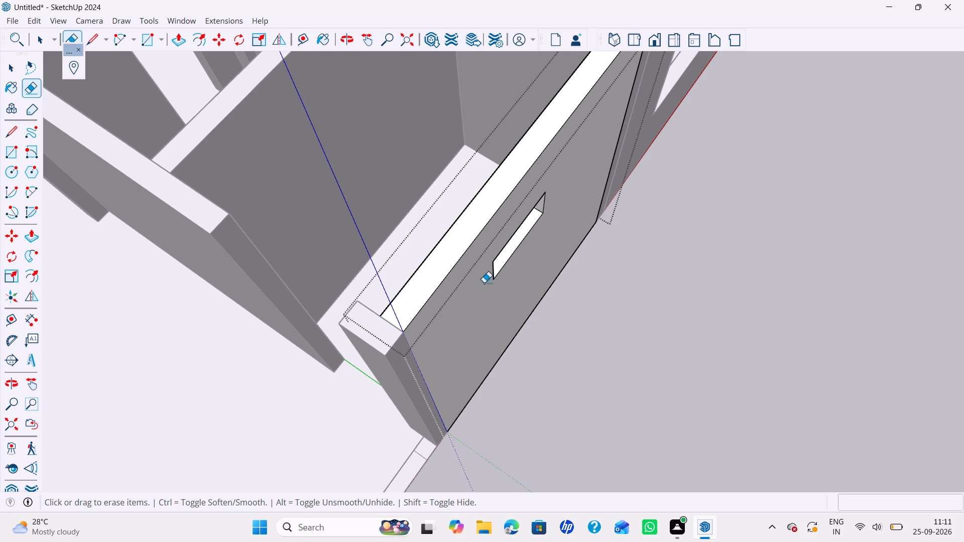
{"action": "key", "text": "space"}
{"action": "scroll", "coordinate": [444, 328], "scroll_direction": "down", "scroll_amount": 6}
{"action": "middle_click_drag", "start_coordinate": [442, 331], "coordinate": [814, 213]}
{"action": "left_click", "coordinate": [729, 267]}
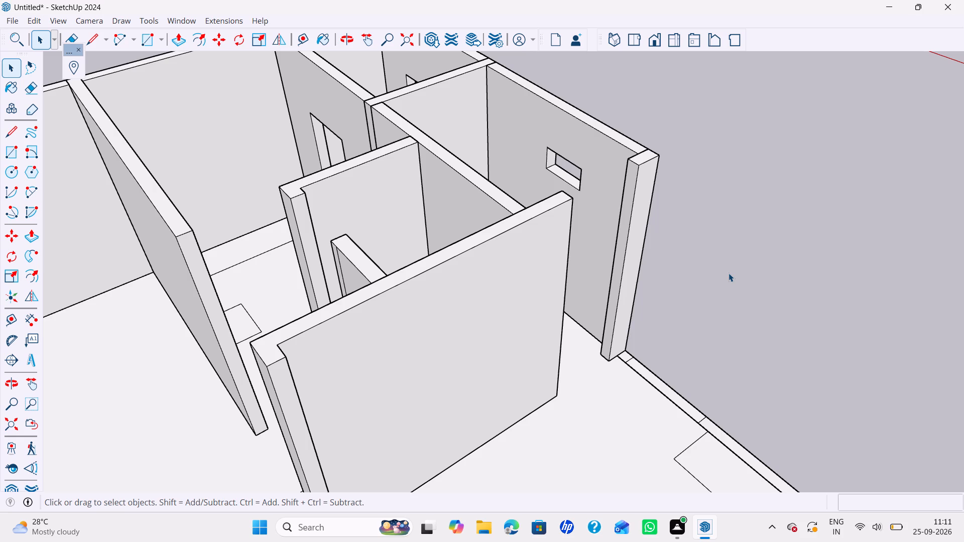
Open the short wall group between the two partitions, erase the vertical seam on its face, and close the group.
{"action": "scroll", "coordinate": [745, 176], "scroll_direction": "down", "scroll_amount": 4}
{"action": "middle_click_drag", "start_coordinate": [720, 188], "coordinate": [440, 95], "text": "shift"}
{"action": "middle_click_drag", "start_coordinate": [417, 165], "coordinate": [712, 166]}
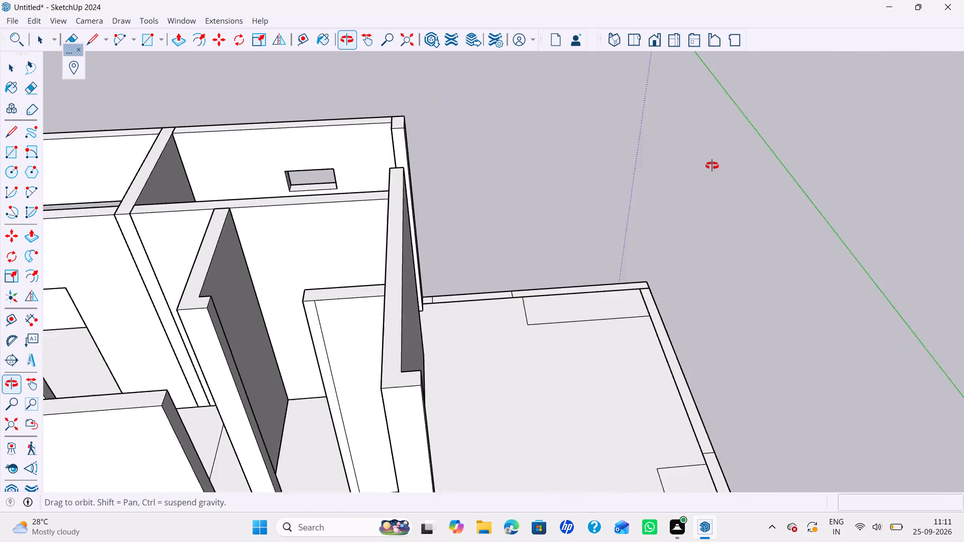
{"action": "middle_click_drag", "start_coordinate": [712, 166], "coordinate": [644, 163]}
{"action": "middle_click_drag", "start_coordinate": [579, 265], "coordinate": [598, 208], "text": "shift"}
{"action": "middle_click_drag", "start_coordinate": [442, 216], "coordinate": [419, 291]}
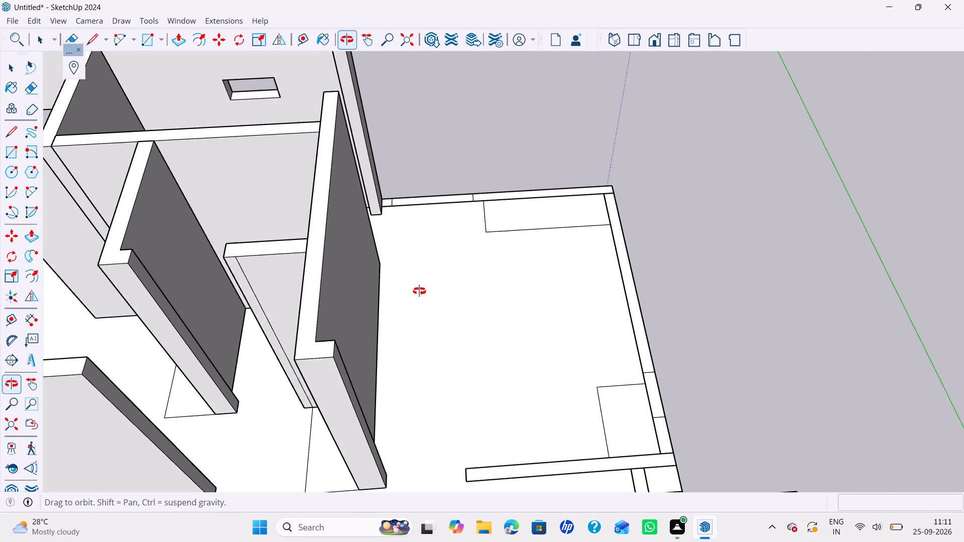
{"action": "middle_click_drag", "start_coordinate": [419, 291], "coordinate": [417, 288]}
{"action": "double_click", "coordinate": [273, 286]}
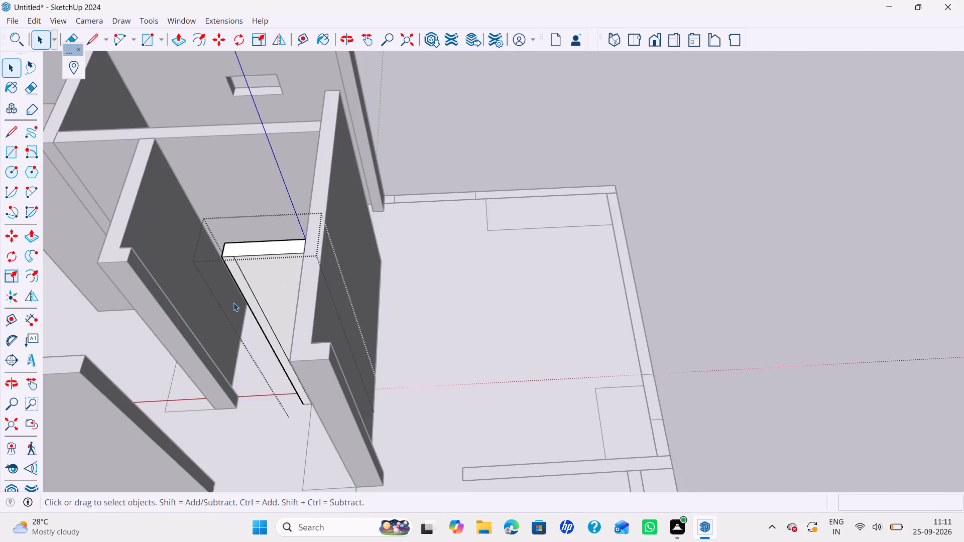
{"action": "key", "text": "e"}
{"action": "left_click", "coordinate": [252, 288]}
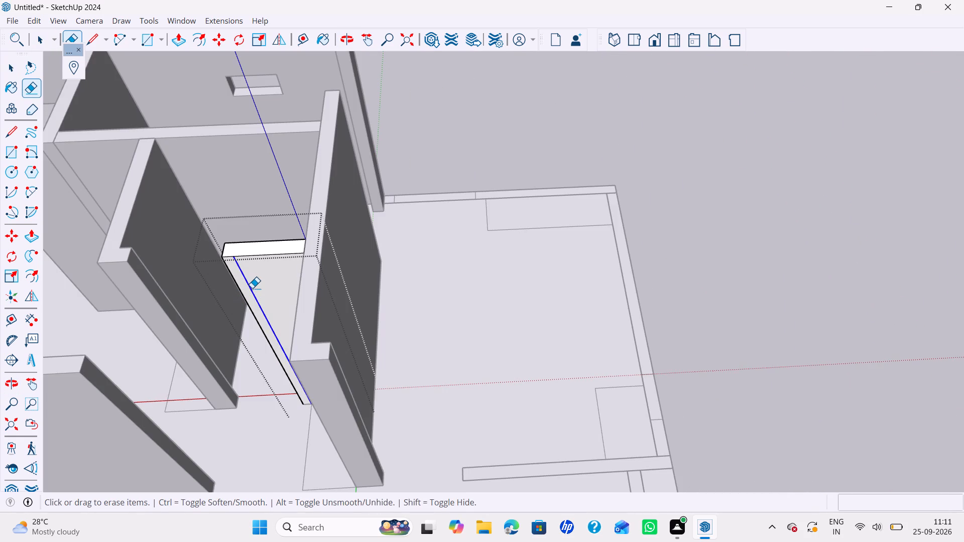
{"action": "key", "text": "space"}
{"action": "scroll", "coordinate": [432, 266], "scroll_direction": "down", "scroll_amount": 5}
{"action": "middle_click_drag", "start_coordinate": [432, 266], "coordinate": [412, 333], "text": "shift"}
{"action": "scroll", "coordinate": [412, 300], "scroll_direction": "up", "scroll_amount": 4}
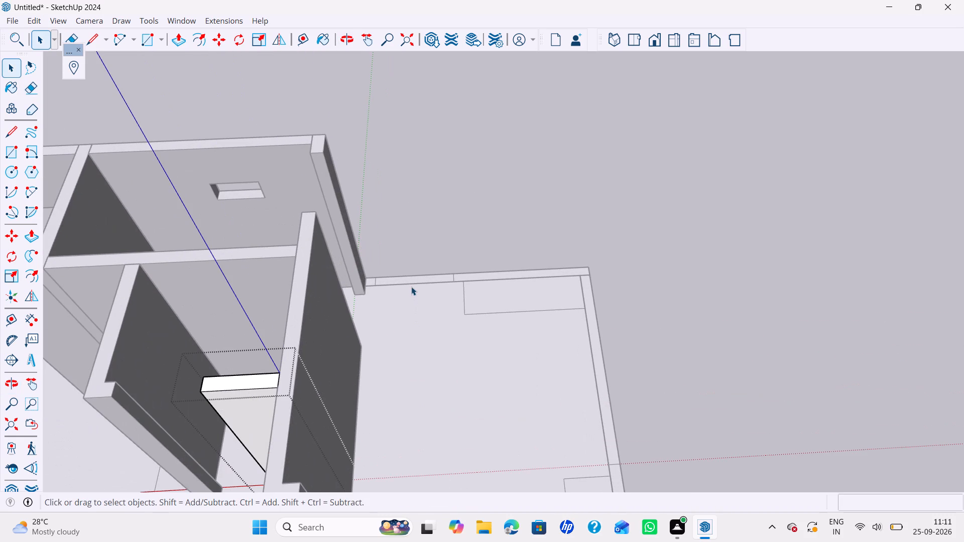
{"action": "scroll", "coordinate": [411, 284], "scroll_direction": "up", "scroll_amount": 6}
{"action": "double_click", "coordinate": [411, 283]}
Open the outer wall group beyond the pier and raise its short end section 10' to match the other walls.
{"action": "middle_click_drag", "start_coordinate": [420, 269], "coordinate": [415, 297]}
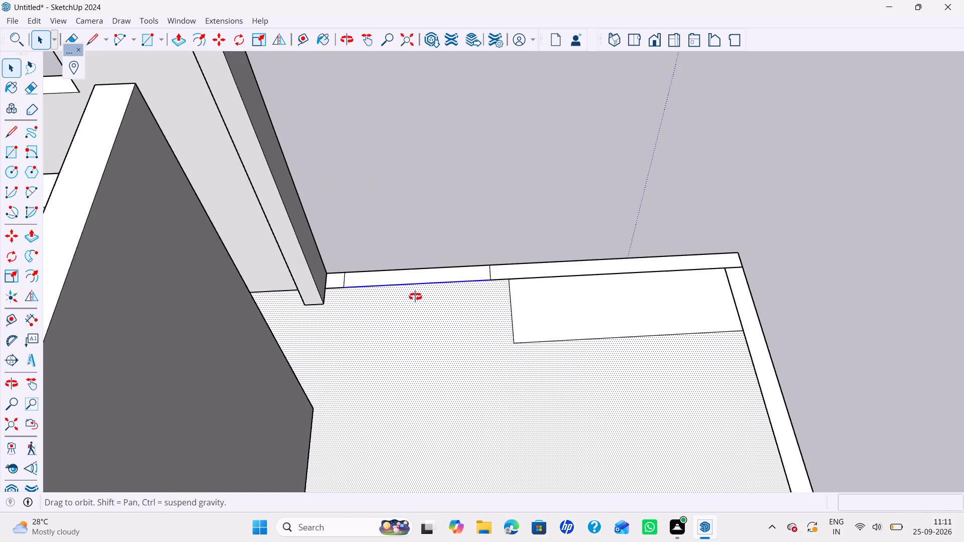
{"action": "middle_click_drag", "start_coordinate": [415, 297], "coordinate": [397, 333]}
{"action": "scroll", "coordinate": [343, 253], "scroll_direction": "up", "scroll_amount": 2}
{"action": "left_click", "coordinate": [338, 270]}
{"action": "double_click", "coordinate": [341, 260]}
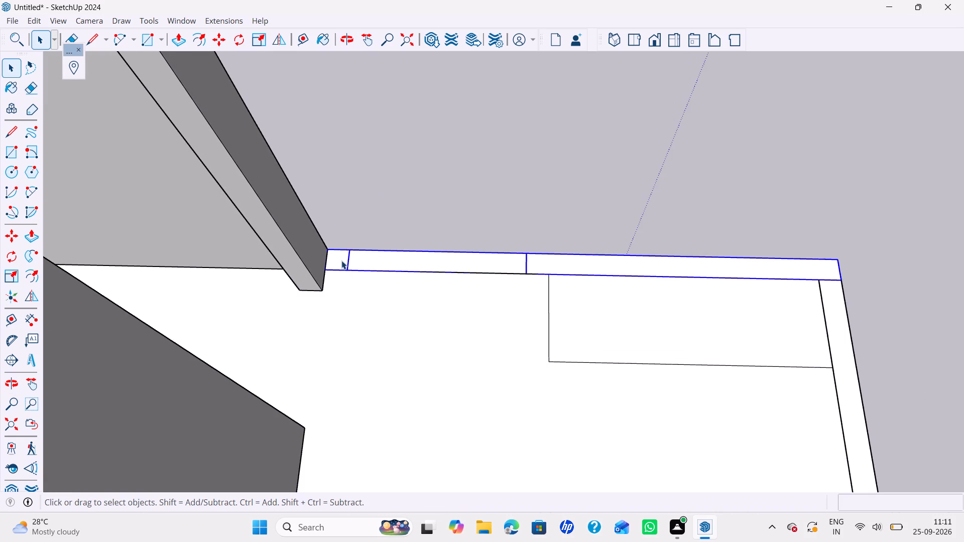
{"action": "key", "text": "p"}
{"action": "left_click", "coordinate": [342, 260]}
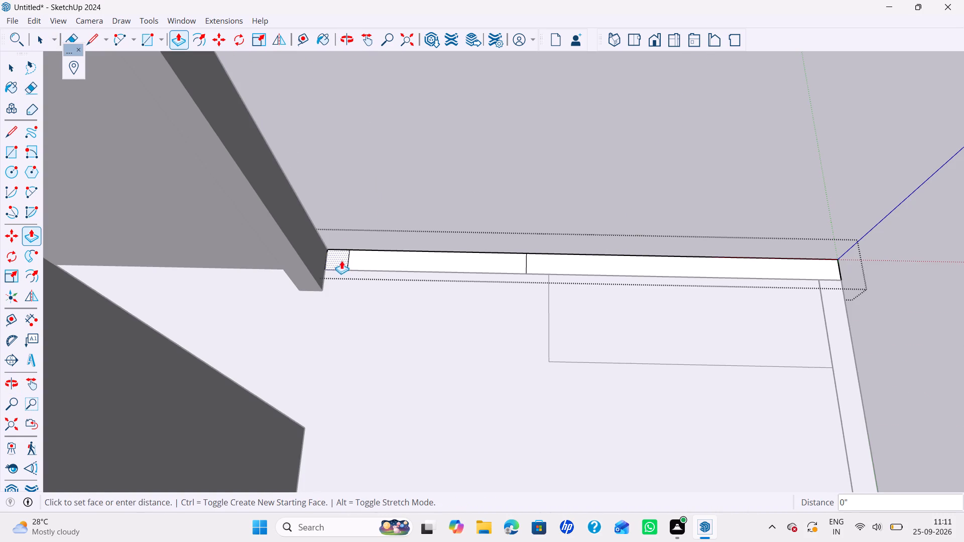
{"action": "scroll", "coordinate": [308, 278], "scroll_direction": "down", "scroll_amount": 16}
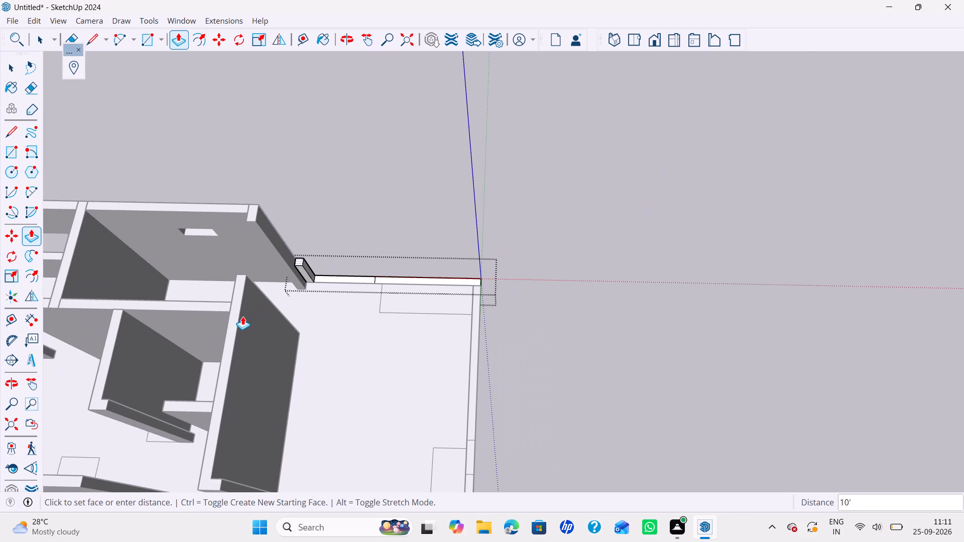
{"action": "left_click", "coordinate": [243, 316]}
Raise the long section of the outer wall group on the other side of the gap 10' to match the walls.
{"action": "key", "text": "space"}
{"action": "scroll", "coordinate": [398, 277], "scroll_direction": "up", "scroll_amount": 2}
{"action": "left_click", "coordinate": [393, 283]}
{"action": "left_click", "coordinate": [393, 283]}
{"action": "key", "text": "p"}
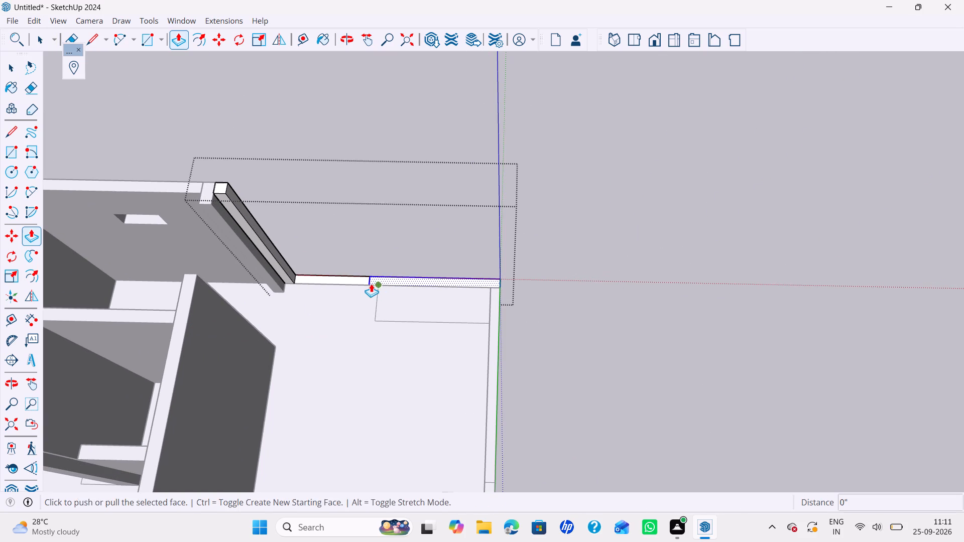
{"action": "left_click", "coordinate": [371, 284]}
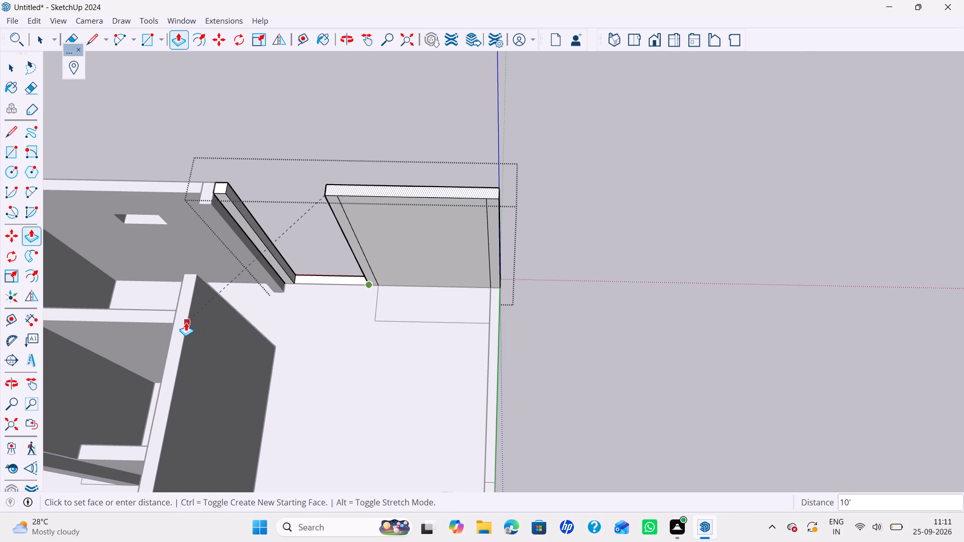
{"action": "left_click", "coordinate": [185, 322]}
Erase the two vertical seams on the raised long section's inner face and close the wall group.
{"action": "key", "text": "e"}
{"action": "scroll", "coordinate": [381, 248], "scroll_direction": "up", "scroll_amount": 3}
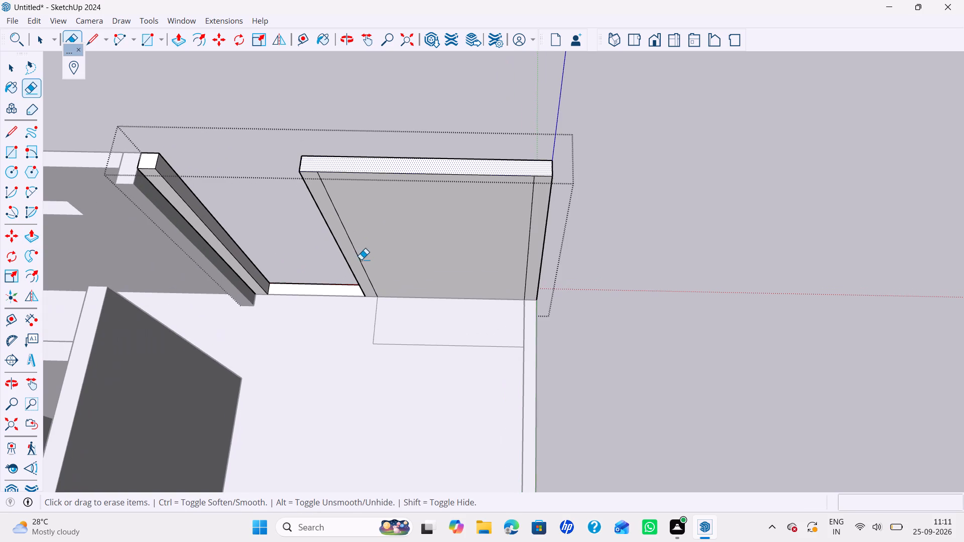
{"action": "left_click_drag", "start_coordinate": [357, 263], "coordinate": [394, 258]}
{"action": "left_click", "coordinate": [529, 262]}
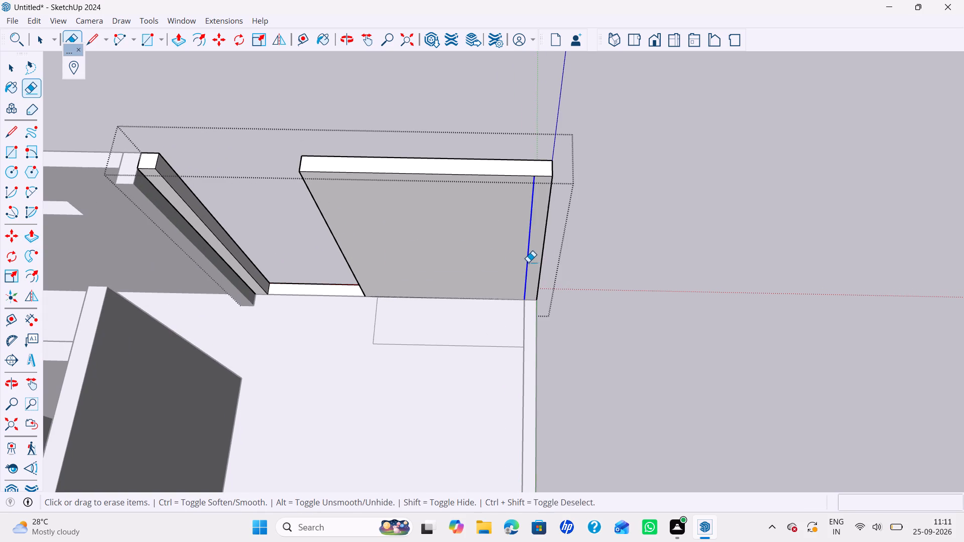
{"action": "key", "text": "space"}
{"action": "left_click", "coordinate": [256, 117]}
Reopen the wall group and copy the short section's top end edge 3' down its end face, and again 4' below that.
{"action": "scroll", "coordinate": [268, 149], "scroll_direction": "down", "scroll_amount": 3}
{"action": "middle_click_drag", "start_coordinate": [275, 157], "coordinate": [292, 214], "text": "shift"}
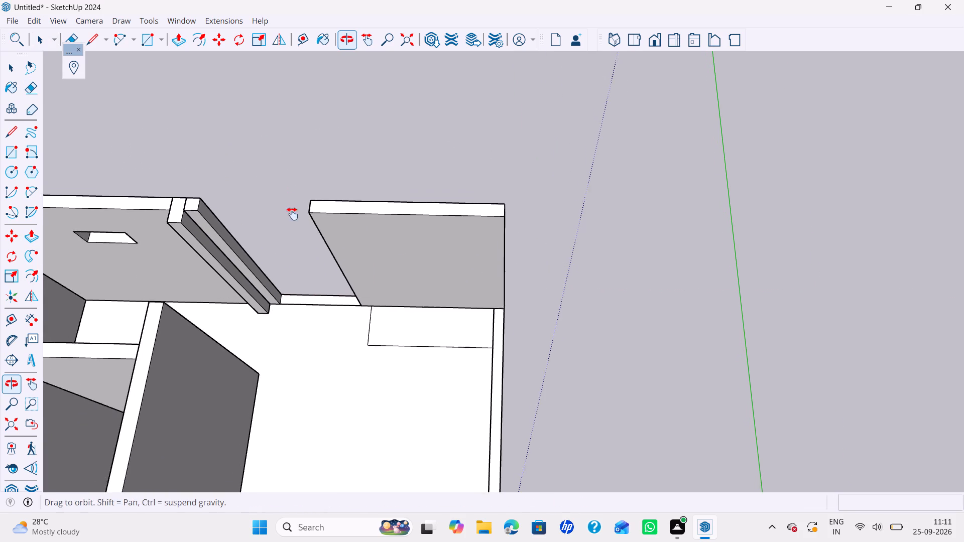
{"action": "middle_click_drag", "start_coordinate": [292, 214], "coordinate": [291, 217], "text": "shift"}
{"action": "middle_click_drag", "start_coordinate": [283, 224], "coordinate": [96, 227]}
{"action": "middle_click_drag", "start_coordinate": [230, 193], "coordinate": [260, 297], "text": "shift"}
{"action": "middle_click_drag", "start_coordinate": [328, 284], "coordinate": [130, 195]}
{"action": "middle_click_drag", "start_coordinate": [240, 161], "coordinate": [245, 280]}
{"action": "middle_click_drag", "start_coordinate": [248, 276], "coordinate": [321, 231]}
{"action": "scroll", "coordinate": [358, 195], "scroll_direction": "up", "scroll_amount": 1}
{"action": "scroll", "coordinate": [431, 178], "scroll_direction": "up", "scroll_amount": 4}
{"action": "double_click", "coordinate": [405, 176]}
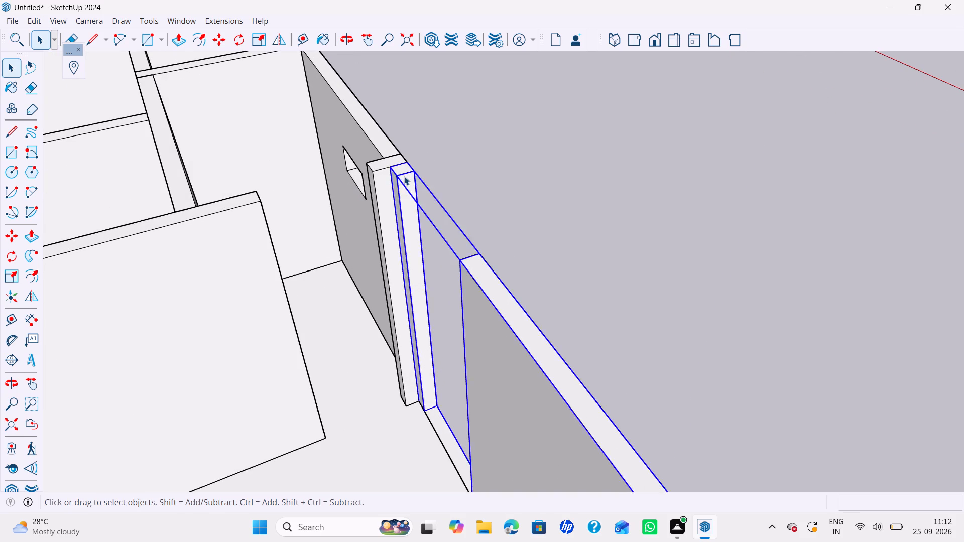
{"action": "left_click", "coordinate": [409, 173]}
{"action": "scroll", "coordinate": [412, 175], "scroll_direction": "down", "scroll_amount": 4}
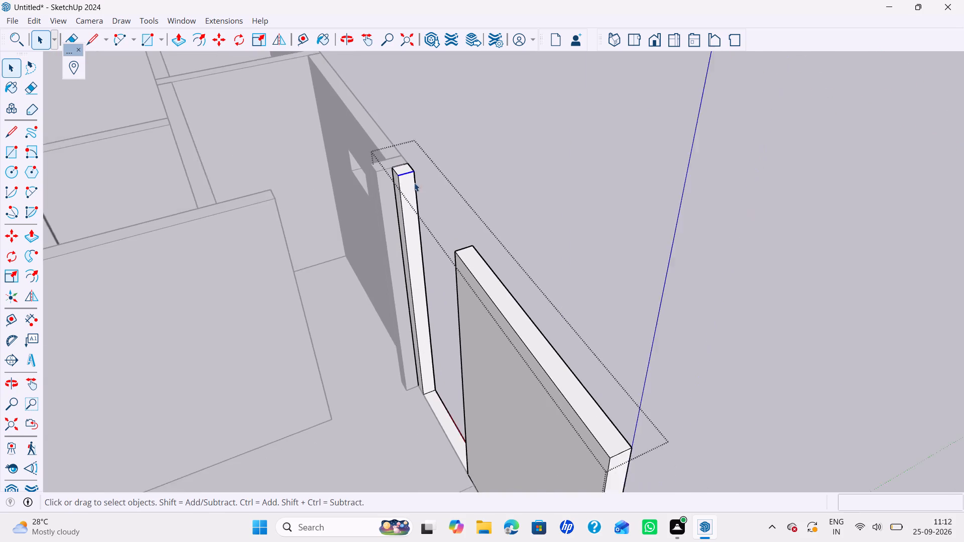
{"action": "scroll", "coordinate": [414, 183], "scroll_direction": "down", "scroll_amount": 9}
{"action": "middle_click_drag", "start_coordinate": [424, 203], "coordinate": [460, 195]}
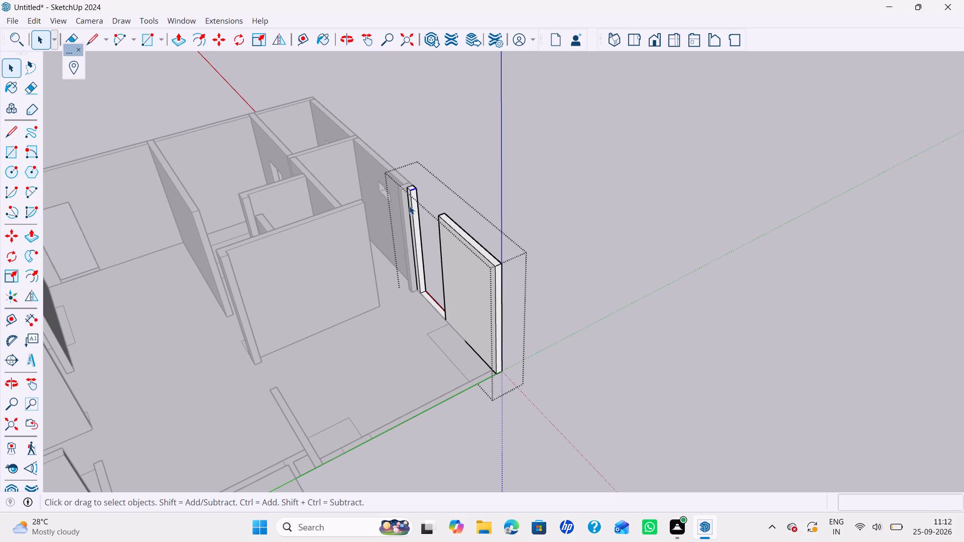
{"action": "scroll", "coordinate": [410, 206], "scroll_direction": "down", "scroll_amount": 6}
{"action": "scroll", "coordinate": [412, 206], "scroll_direction": "up", "scroll_amount": 2}
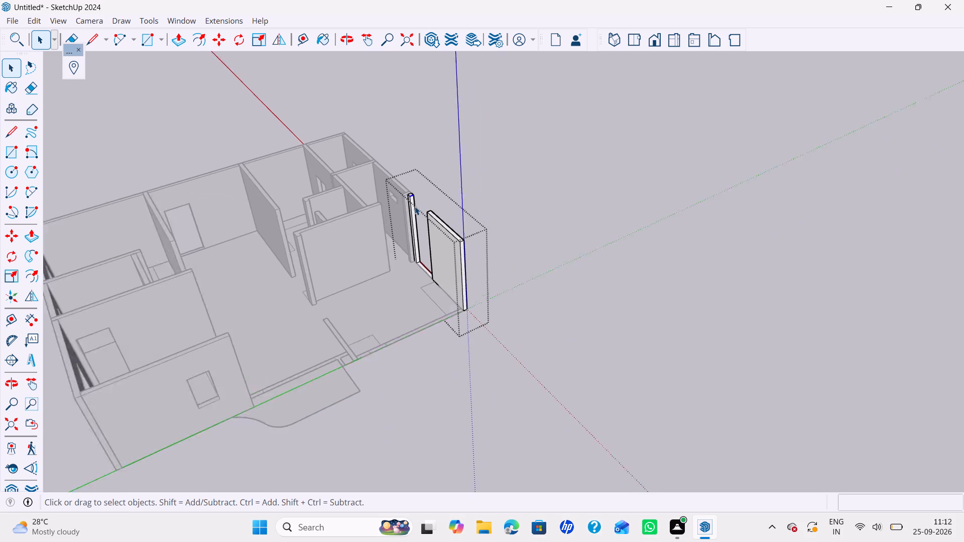
{"action": "scroll", "coordinate": [415, 206], "scroll_direction": "up", "scroll_amount": 11}
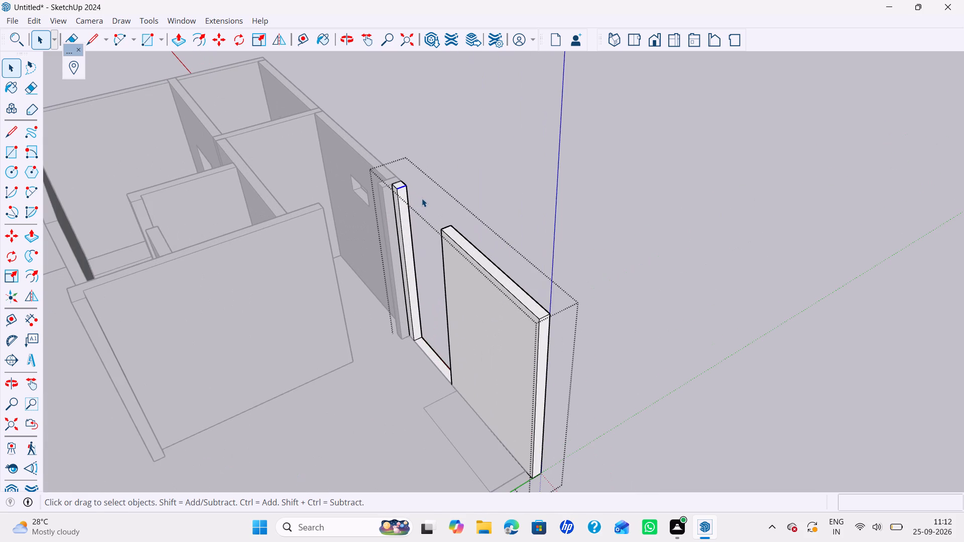
{"action": "key", "text": "m"}
{"action": "scroll", "coordinate": [421, 198], "scroll_direction": "up", "scroll_amount": 2}
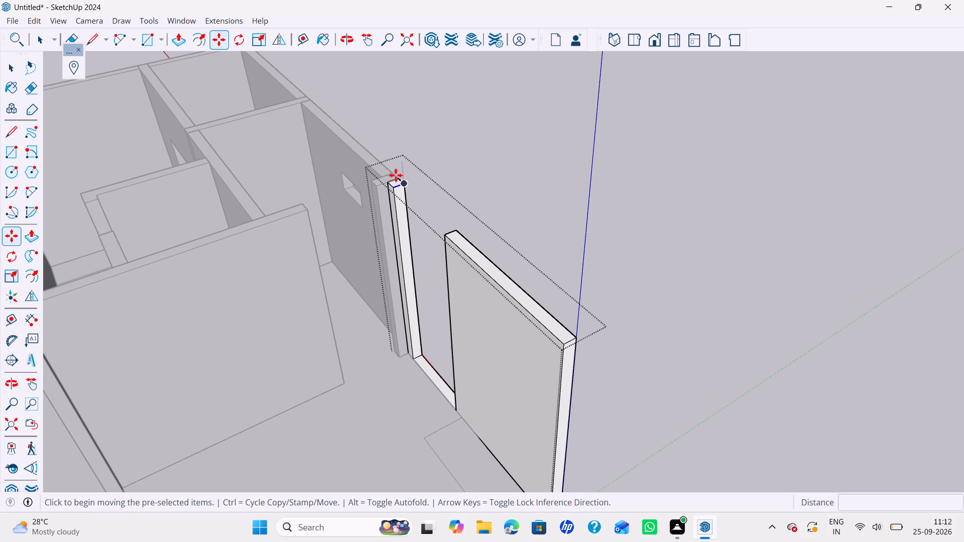
{"action": "left_click", "coordinate": [401, 185]}
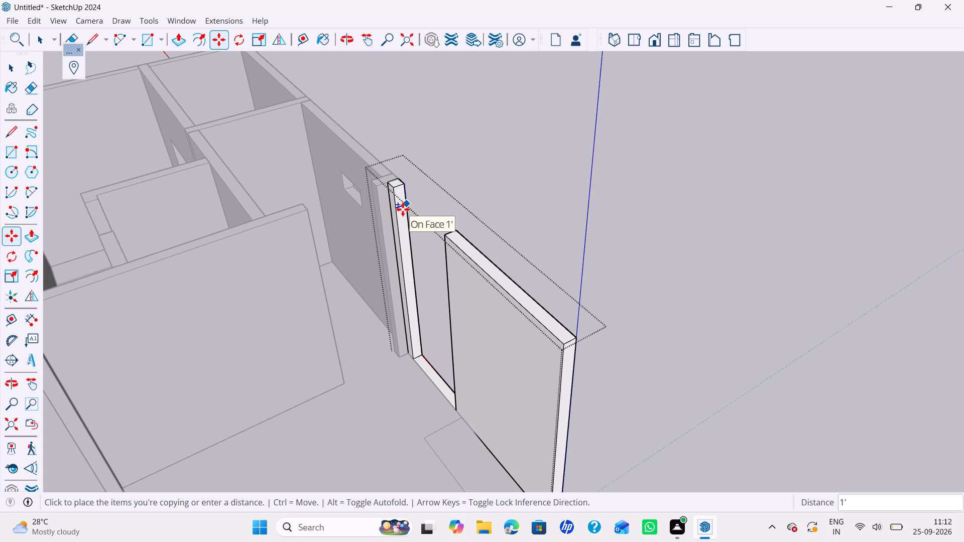
{"action": "type", "text": "3'"}
{"action": "key", "text": "Return"}
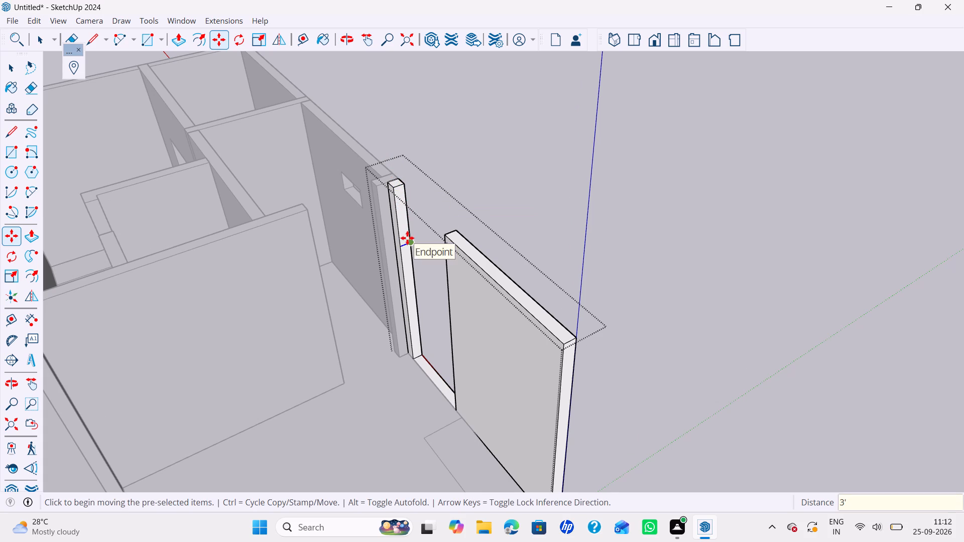
{"action": "left_click", "coordinate": [408, 238], "text": "ctrl"}
{"action": "type", "text": "4'"}
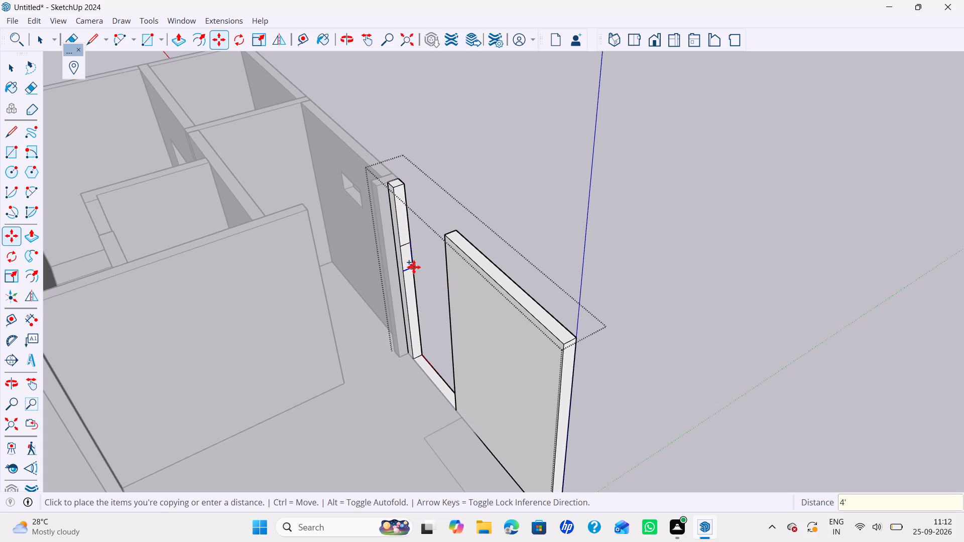
{"action": "key", "text": "Return"}
Pull the end-face strips above and below the 4' band 4' across the gap to form a window opening.
{"action": "key", "text": "p"}
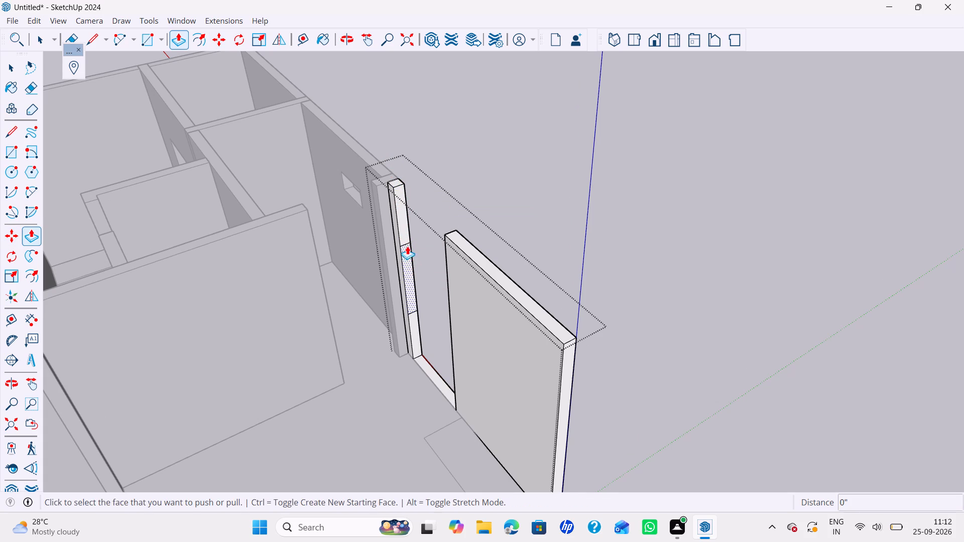
{"action": "left_click", "coordinate": [405, 239]}
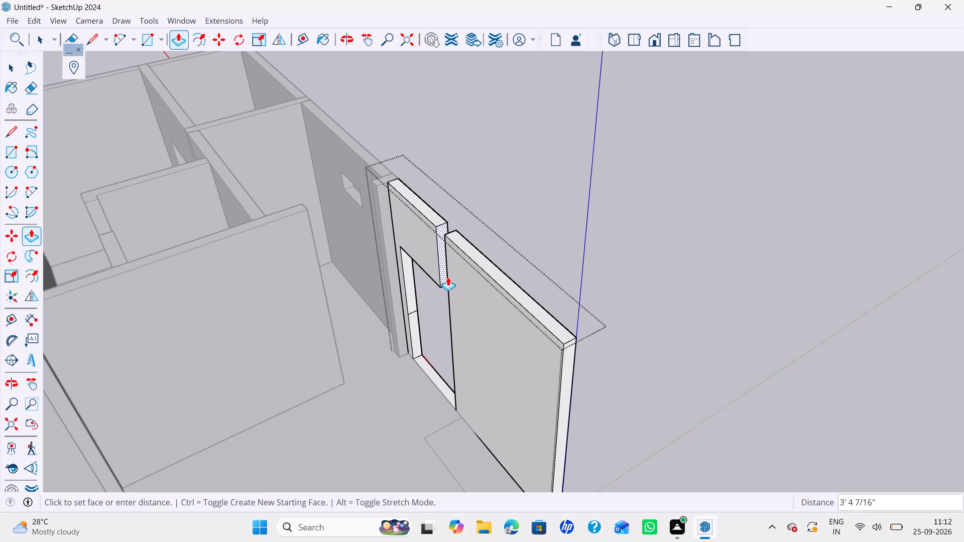
{"action": "left_click", "coordinate": [448, 270]}
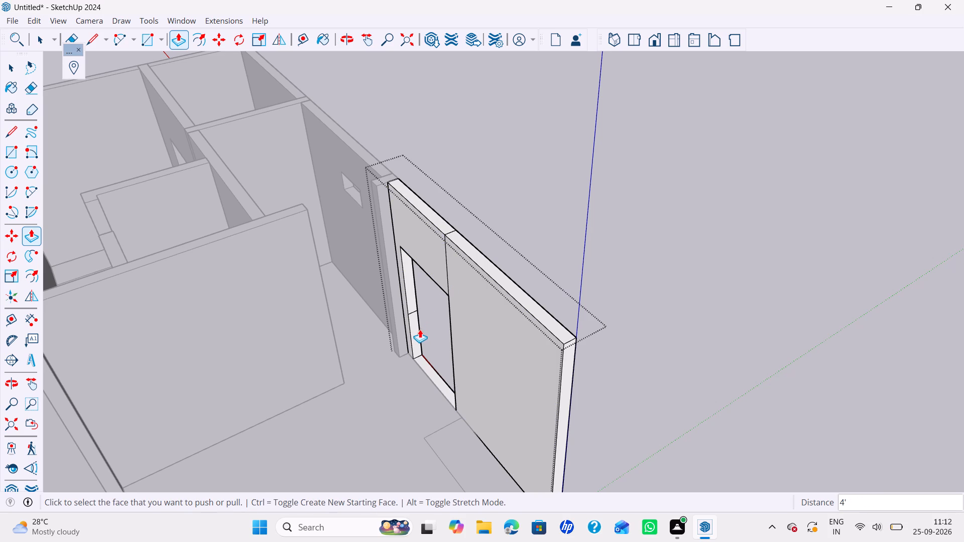
{"action": "left_click", "coordinate": [420, 329]}
{"action": "left_click", "coordinate": [418, 338]}
{"action": "left_click", "coordinate": [452, 289]}
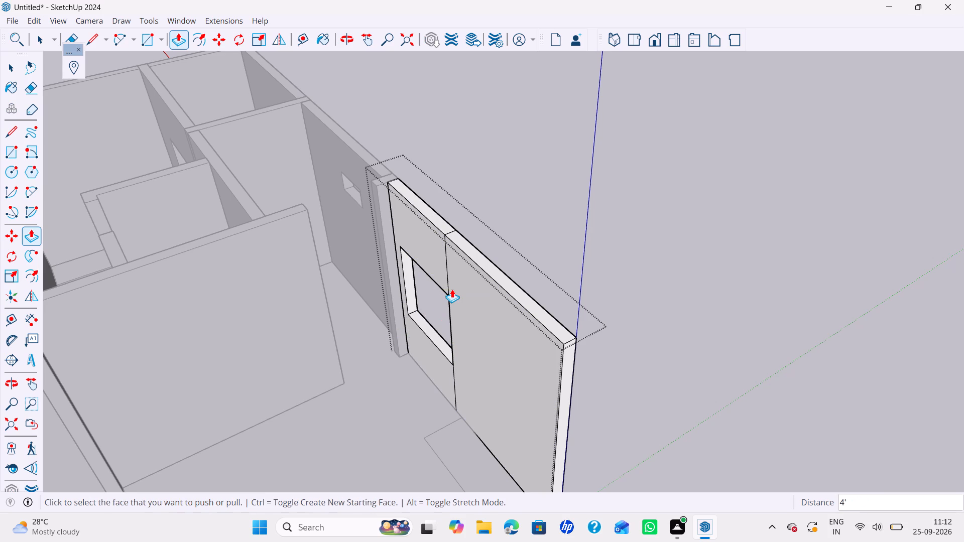
Erase the seams around the new window on the inner face, top and outer face, and close the wall group.
{"action": "key", "text": "e"}
{"action": "left_click", "coordinate": [446, 286]}
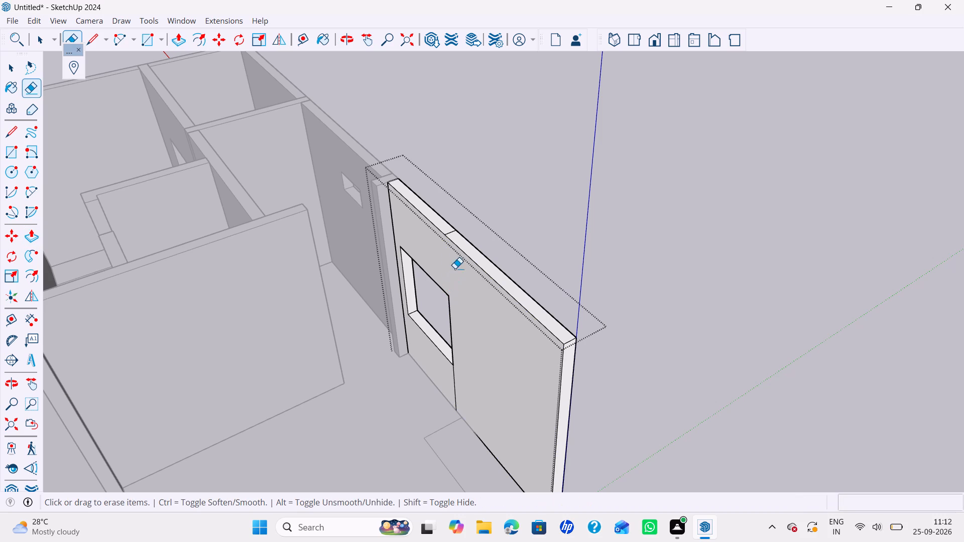
{"action": "scroll", "coordinate": [451, 241], "scroll_direction": "up", "scroll_amount": 1}
{"action": "left_click", "coordinate": [450, 232]}
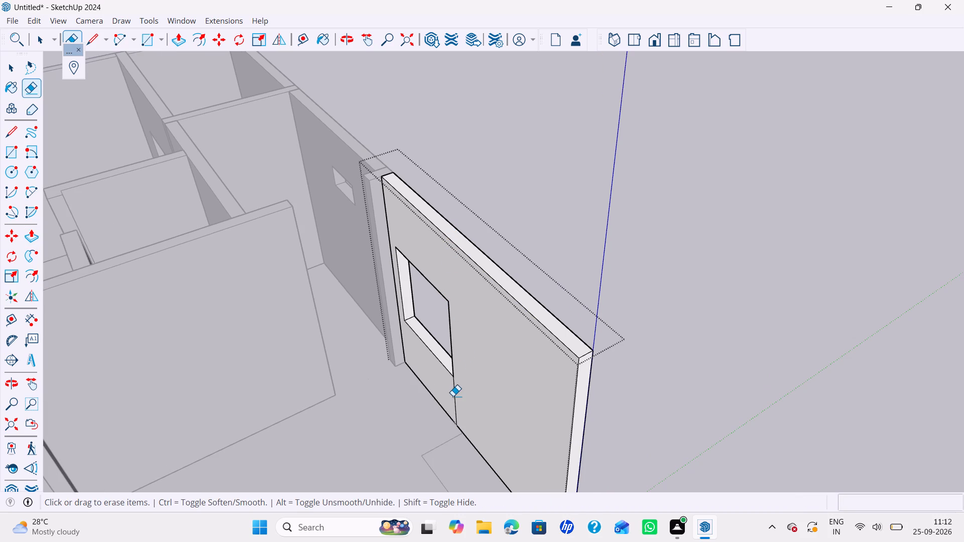
{"action": "left_click_drag", "start_coordinate": [453, 396], "coordinate": [466, 394]}
{"action": "middle_click_drag", "start_coordinate": [548, 232], "coordinate": [188, 193]}
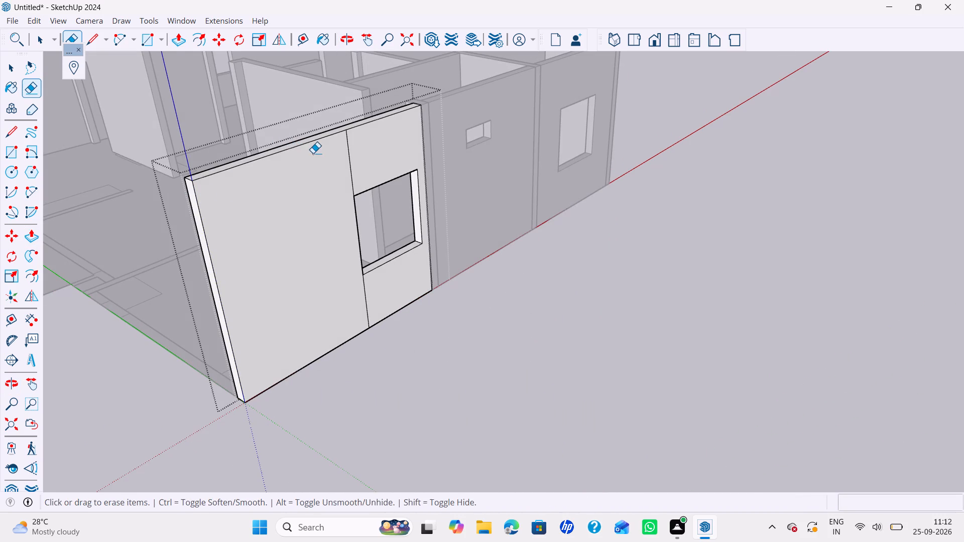
{"action": "left_click_drag", "start_coordinate": [328, 162], "coordinate": [389, 152]}
{"action": "left_click_drag", "start_coordinate": [359, 305], "coordinate": [368, 303]}
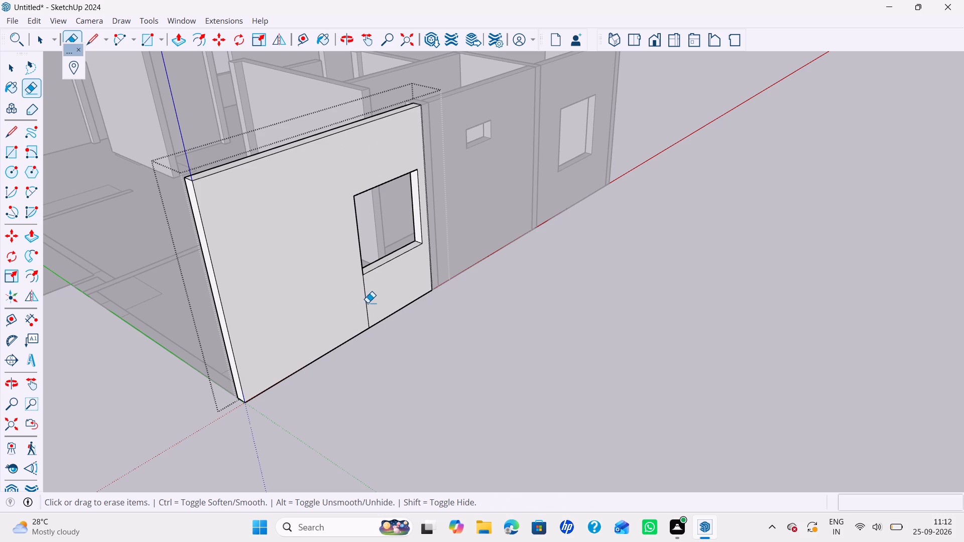
{"action": "left_click_drag", "start_coordinate": [368, 303], "coordinate": [373, 298]}
{"action": "key", "text": "space"}
{"action": "left_click", "coordinate": [382, 362]}
Open the adjoining outer wall group at the origin corner and raise its long section and short end section 10', leaving the gap between them.
{"action": "scroll", "coordinate": [274, 303], "scroll_direction": "down", "scroll_amount": 5}
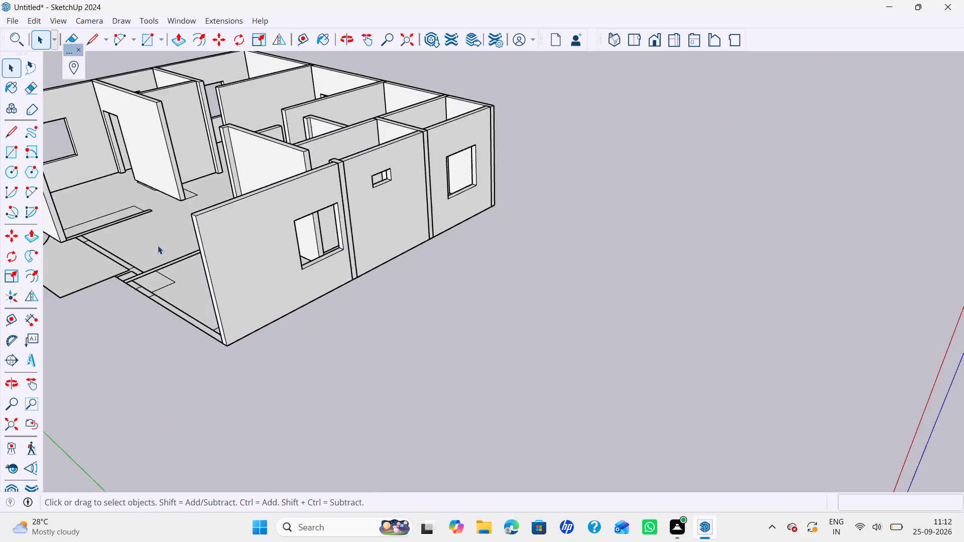
{"action": "middle_click_drag", "start_coordinate": [165, 245], "coordinate": [287, 252]}
{"action": "middle_click", "coordinate": [287, 252], "text": "shift"}
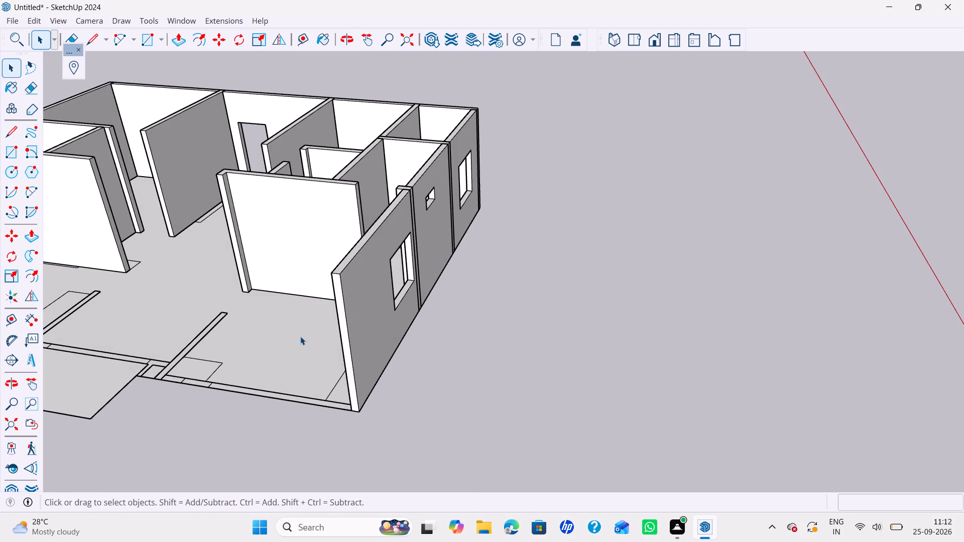
{"action": "middle_click_drag", "start_coordinate": [300, 336], "coordinate": [374, 341]}
{"action": "middle_click_drag", "start_coordinate": [353, 363], "coordinate": [421, 251], "text": "shift"}
{"action": "middle_click_drag", "start_coordinate": [412, 255], "coordinate": [485, 384]}
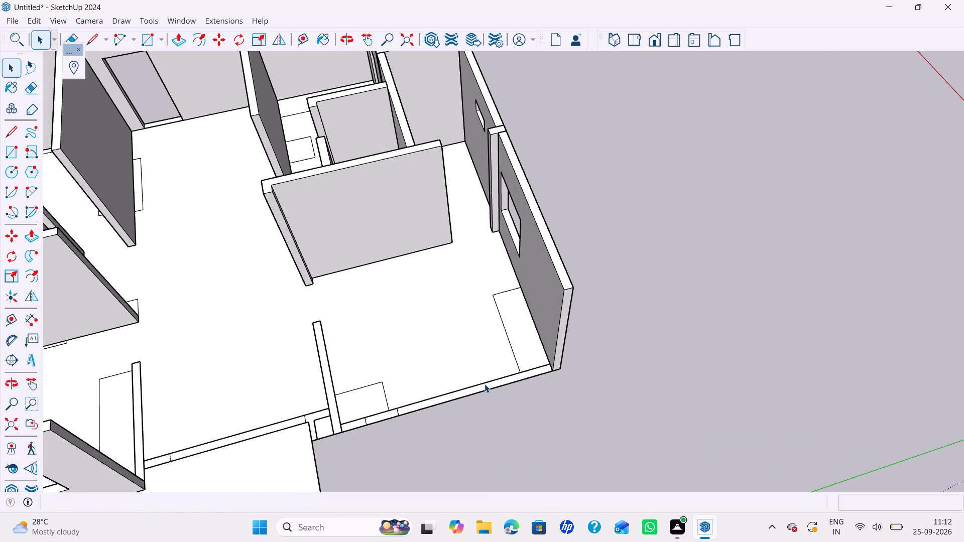
{"action": "middle_click_drag", "start_coordinate": [485, 384], "coordinate": [493, 322]}
{"action": "scroll", "coordinate": [495, 332], "scroll_direction": "up", "scroll_amount": 3}
{"action": "double_click", "coordinate": [496, 324]}
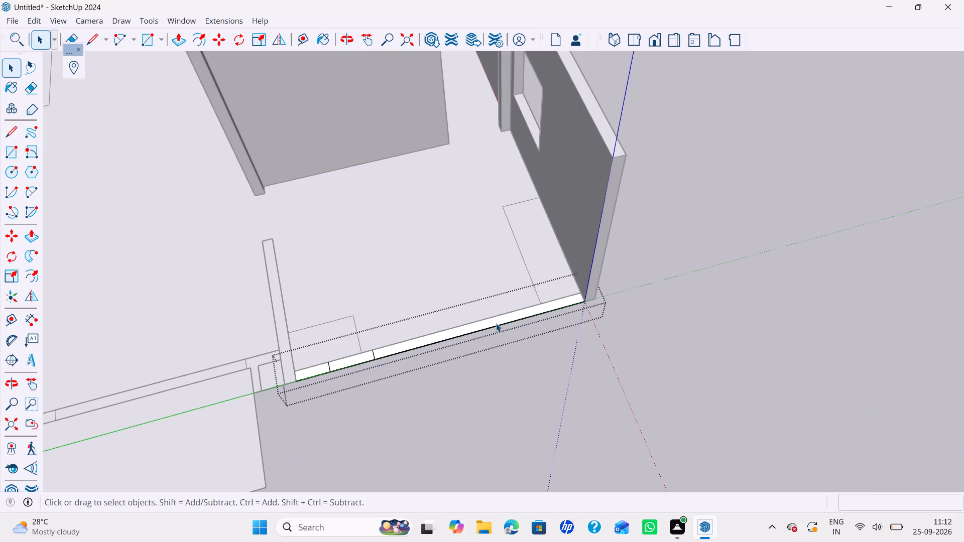
{"action": "key", "text": "p"}
{"action": "left_click", "coordinate": [491, 324]}
{"action": "scroll", "coordinate": [529, 299], "scroll_direction": "down", "scroll_amount": 6}
{"action": "middle_click_drag", "start_coordinate": [535, 300], "coordinate": [516, 399], "text": "shift"}
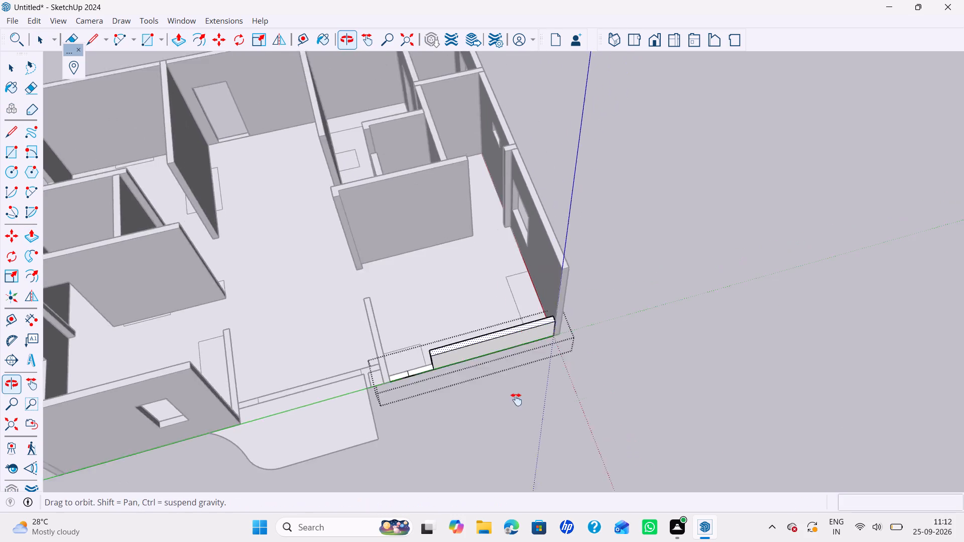
{"action": "middle_click_drag", "start_coordinate": [516, 399], "coordinate": [508, 415], "text": "shift"}
{"action": "scroll", "coordinate": [535, 371], "scroll_direction": "up", "scroll_amount": 5}
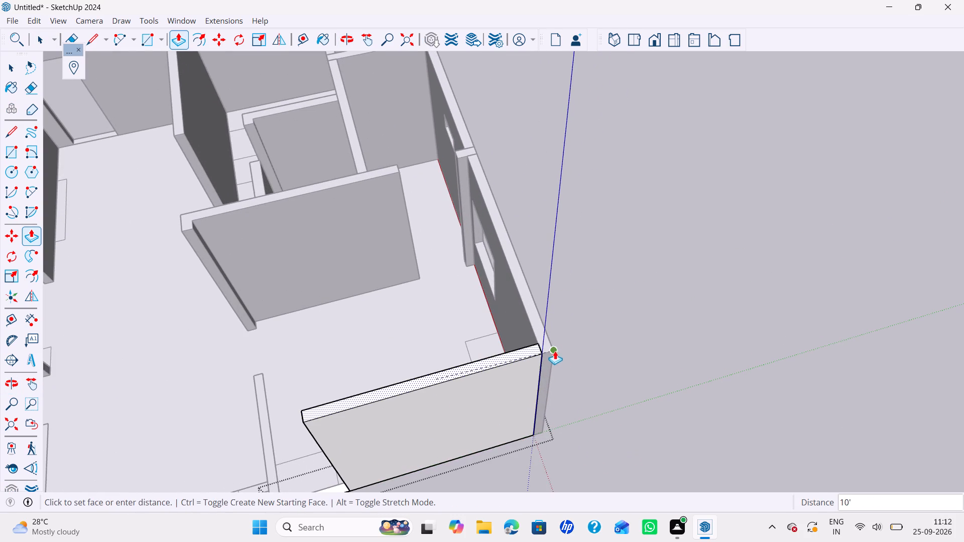
{"action": "left_click", "coordinate": [554, 351]}
{"action": "scroll", "coordinate": [511, 368], "scroll_direction": "down", "scroll_amount": 5}
{"action": "middle_click_drag", "start_coordinate": [507, 371], "coordinate": [653, 278], "text": "shift"}
{"action": "scroll", "coordinate": [493, 378], "scroll_direction": "up", "scroll_amount": 4}
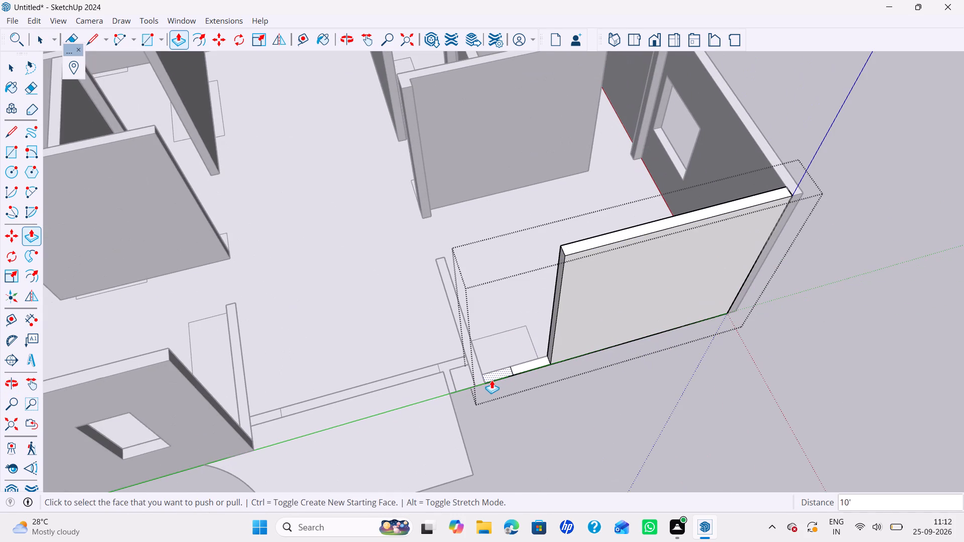
{"action": "double_click", "coordinate": [493, 378]}
Copy the long section's top end edge 3' down its end face beside the gap, and again 4' below that.
{"action": "key", "text": "space"}
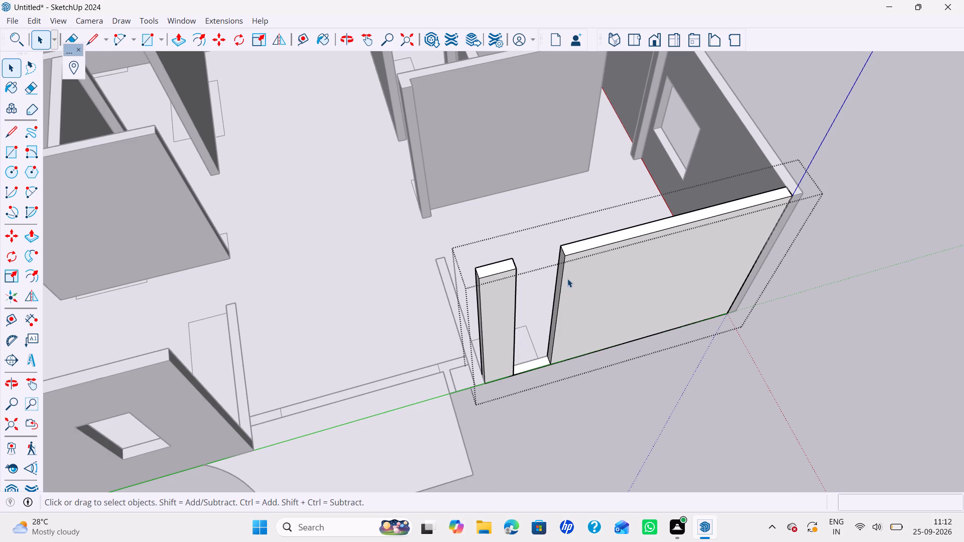
{"action": "scroll", "coordinate": [568, 278], "scroll_direction": "up", "scroll_amount": 3}
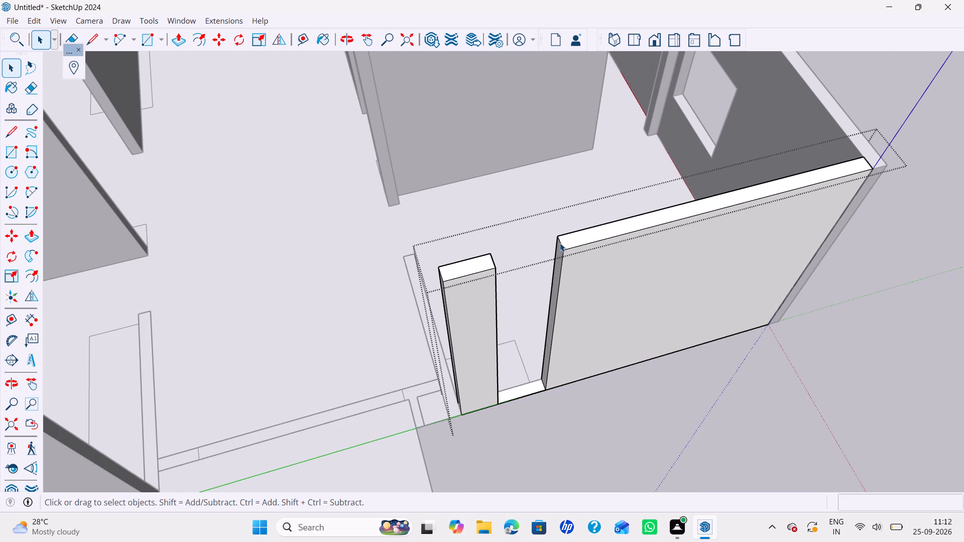
{"action": "left_click", "coordinate": [561, 243]}
{"action": "key", "text": "m"}
{"action": "left_click", "coordinate": [566, 252], "text": "ctrl"}
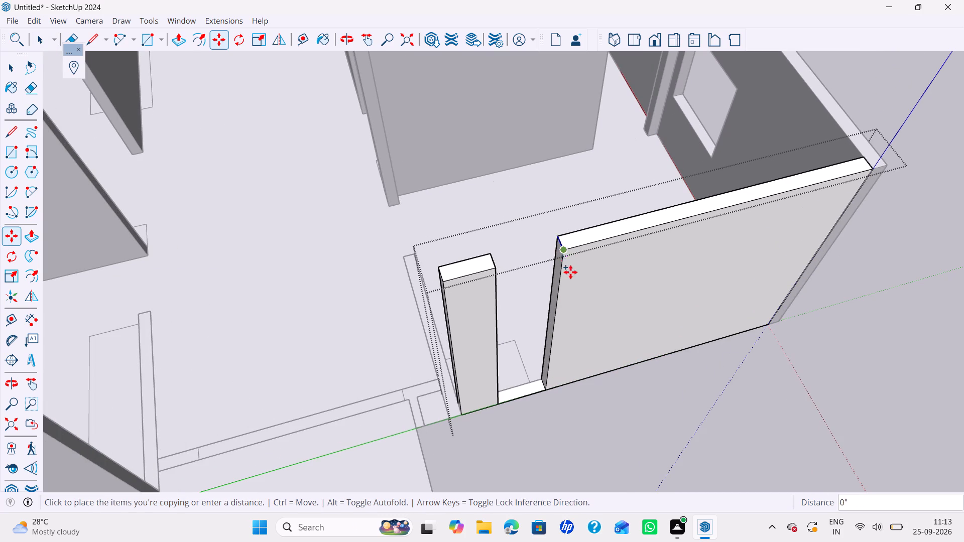
{"action": "key", "text": "3"}
{"action": "key", "text": "apostrophe"}
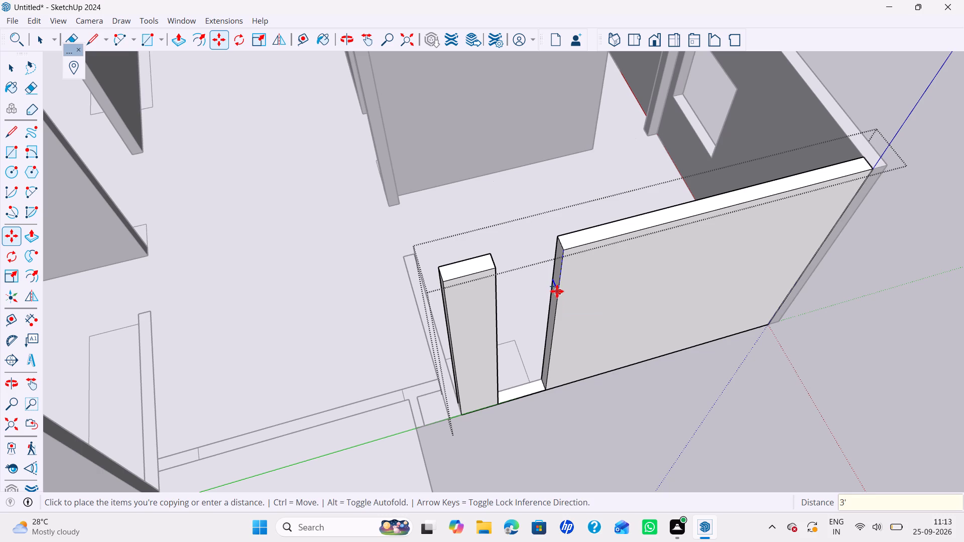
{"action": "key", "text": "Return"}
{"action": "left_click", "coordinate": [557, 301], "text": "ctrl"}
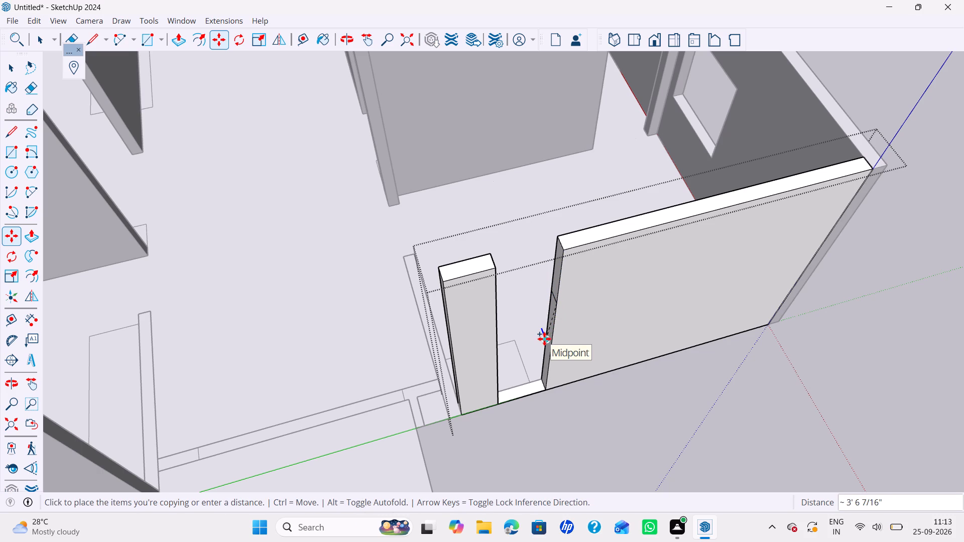
{"action": "scroll", "coordinate": [544, 339], "scroll_direction": "up", "scroll_amount": 3}
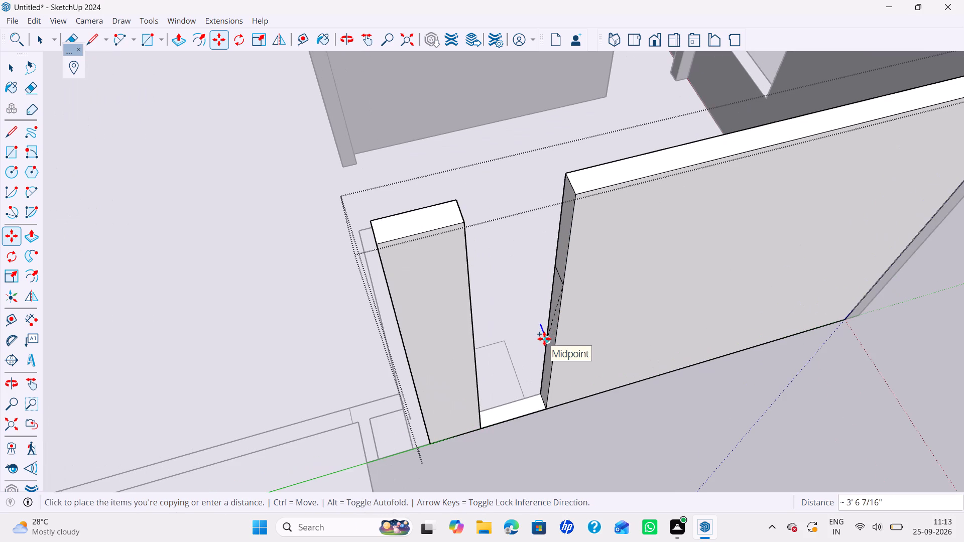
{"action": "key", "text": "Up"}
{"action": "type", "text": "4'"}
{"action": "key", "text": "Return"}
Pull the end-face strips above and below the 4' band across the gap to the short section, forming a window opening.
{"action": "key", "text": "p"}
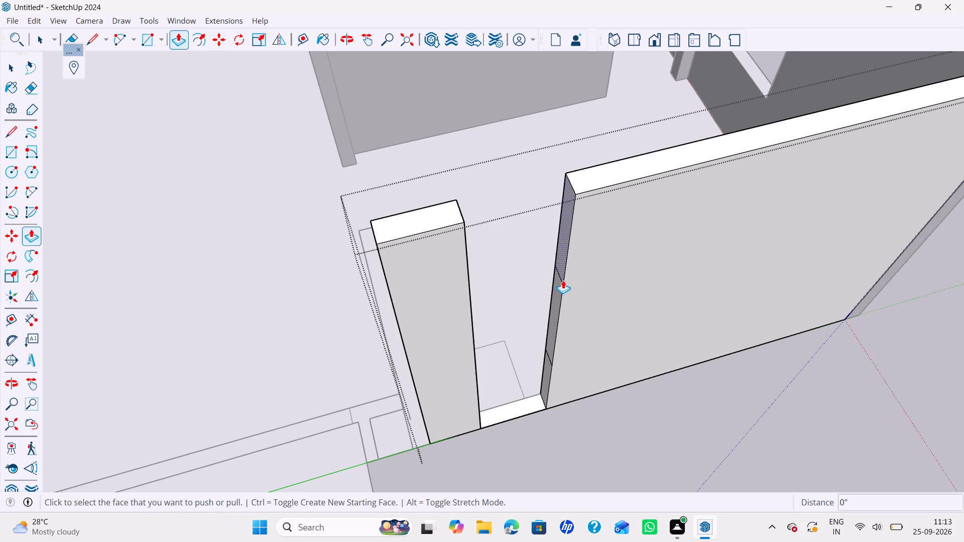
{"action": "left_click", "coordinate": [563, 280]}
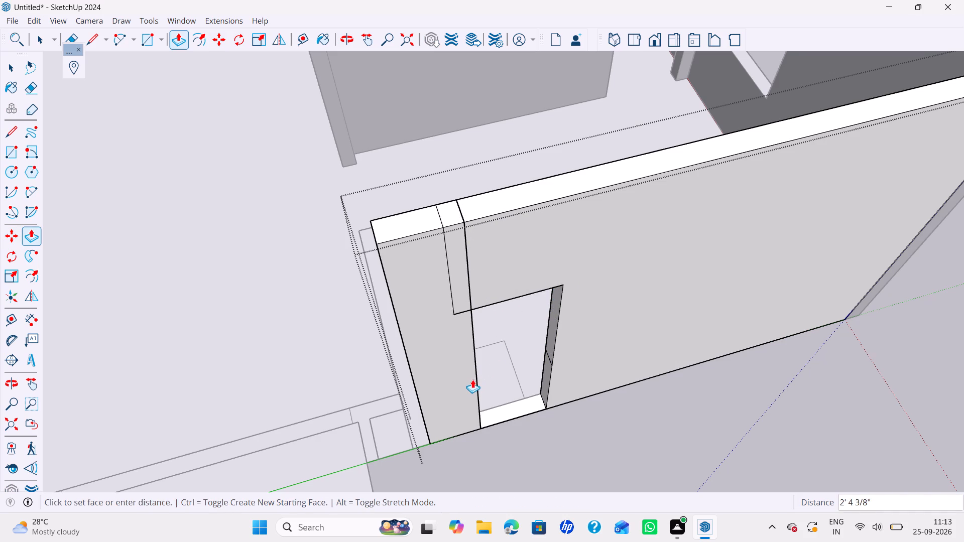
{"action": "left_click", "coordinate": [475, 376]}
{"action": "double_click", "coordinate": [550, 370]}
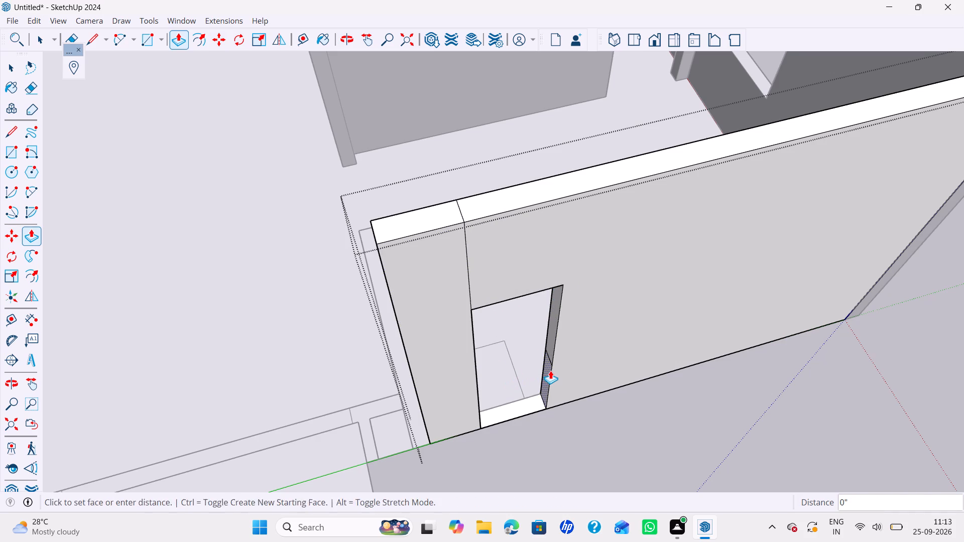
Erase the seams around the new window on the wall's outer face and top.
{"action": "key", "text": "e"}
{"action": "left_click_drag", "start_coordinate": [483, 290], "coordinate": [458, 296]}
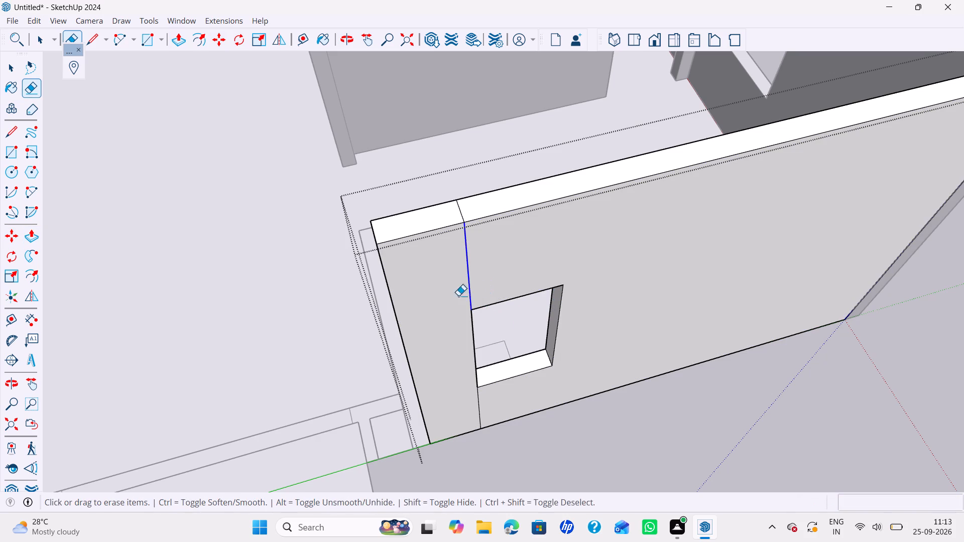
{"action": "left_click_drag", "start_coordinate": [458, 296], "coordinate": [442, 299]}
{"action": "left_click_drag", "start_coordinate": [457, 210], "coordinate": [466, 210]}
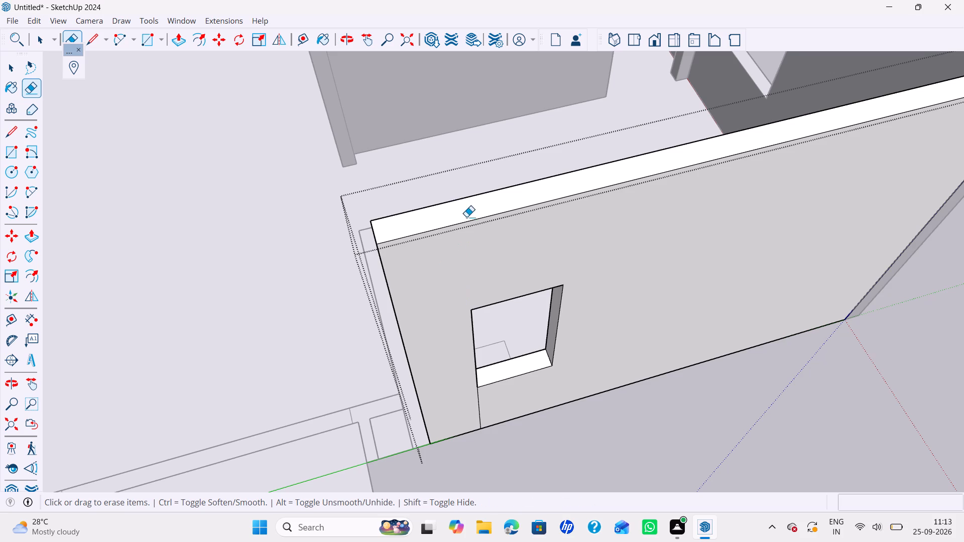
{"action": "left_click_drag", "start_coordinate": [473, 410], "coordinate": [494, 406]}
Erase the remaining seams on the wall's inner face, including the vertical line near the room corner, and close the wall group.
{"action": "middle_click_drag", "start_coordinate": [263, 326], "coordinate": [381, 326]}
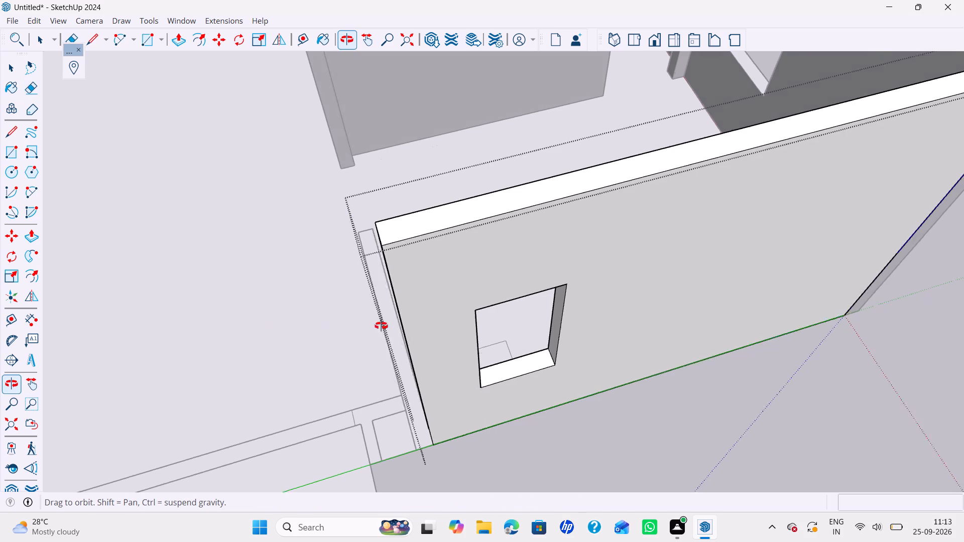
{"action": "middle_click_drag", "start_coordinate": [381, 326], "coordinate": [751, 399]}
{"action": "left_click_drag", "start_coordinate": [681, 236], "coordinate": [684, 241]}
{"action": "scroll", "coordinate": [693, 228], "scroll_direction": "down", "scroll_amount": 1}
{"action": "middle_click_drag", "start_coordinate": [693, 229], "coordinate": [660, 344], "text": "shift"}
{"action": "left_click_drag", "start_coordinate": [699, 291], "coordinate": [695, 278]}
{"action": "key", "text": "space"}
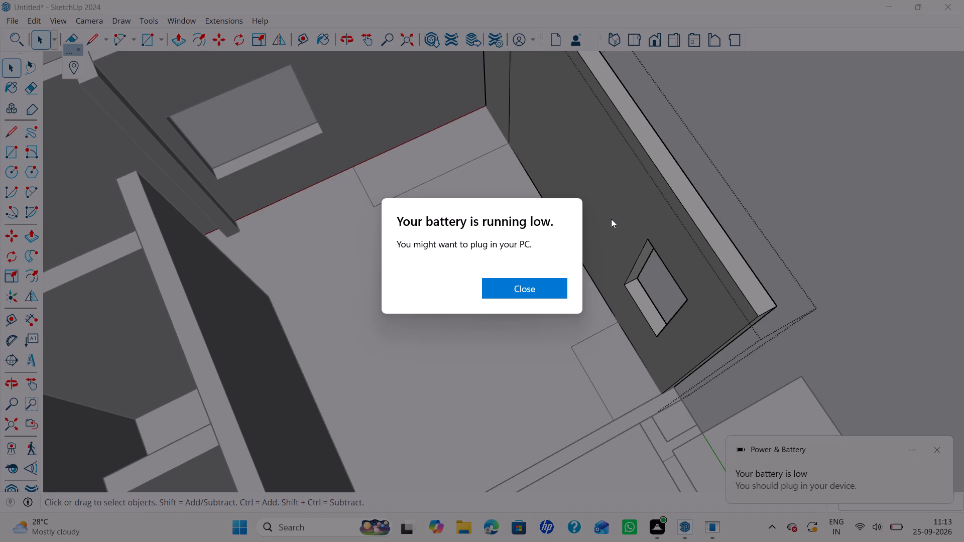
{"action": "scroll", "coordinate": [616, 235], "scroll_direction": "down", "scroll_amount": 5}
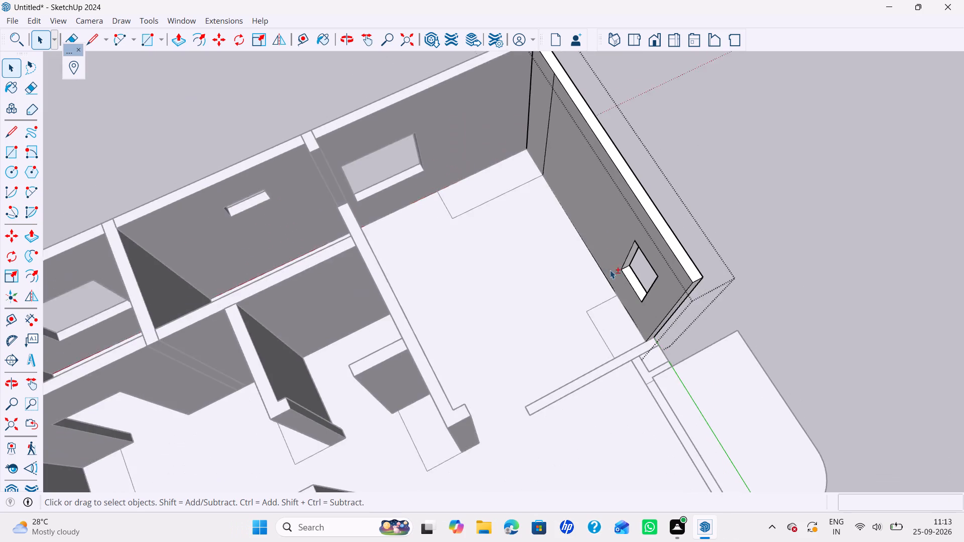
{"action": "middle_click_drag", "start_coordinate": [610, 270], "coordinate": [538, 263], "text": "shift"}
{"action": "middle_click_drag", "start_coordinate": [538, 262], "coordinate": [695, 151]}
{"action": "middle_click_drag", "start_coordinate": [604, 269], "coordinate": [592, 257], "text": "shift"}
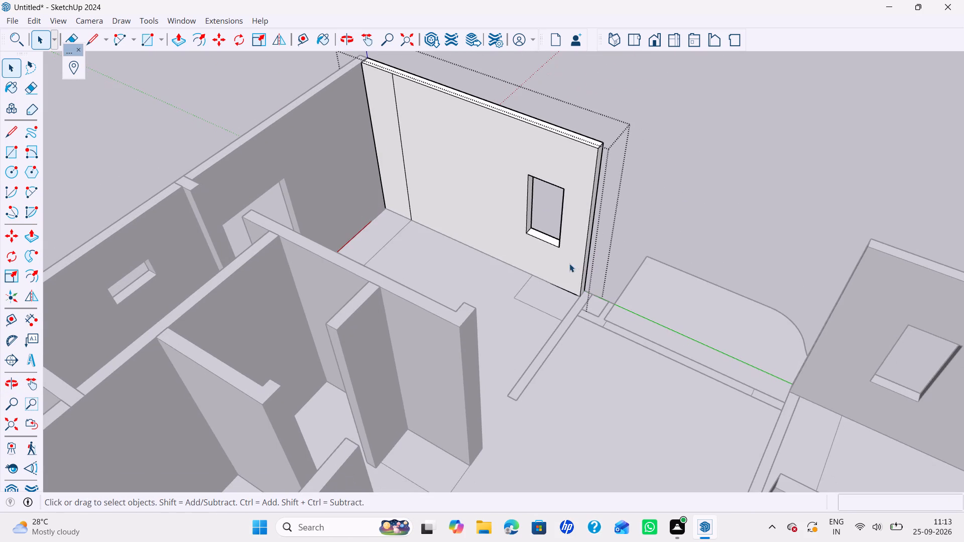
{"action": "key", "text": "e"}
{"action": "left_click", "coordinate": [408, 178]}
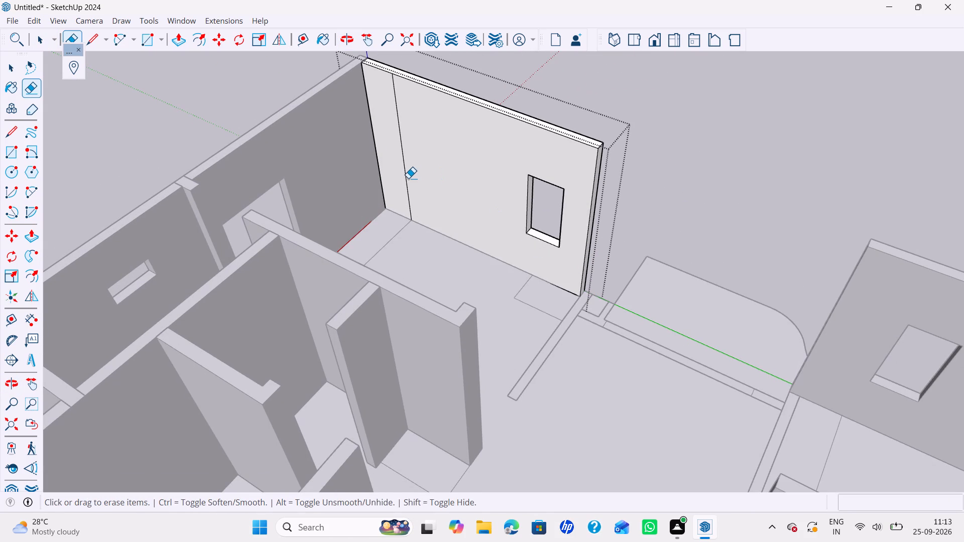
{"action": "key", "text": "space"}
{"action": "left_click", "coordinate": [839, 222]}
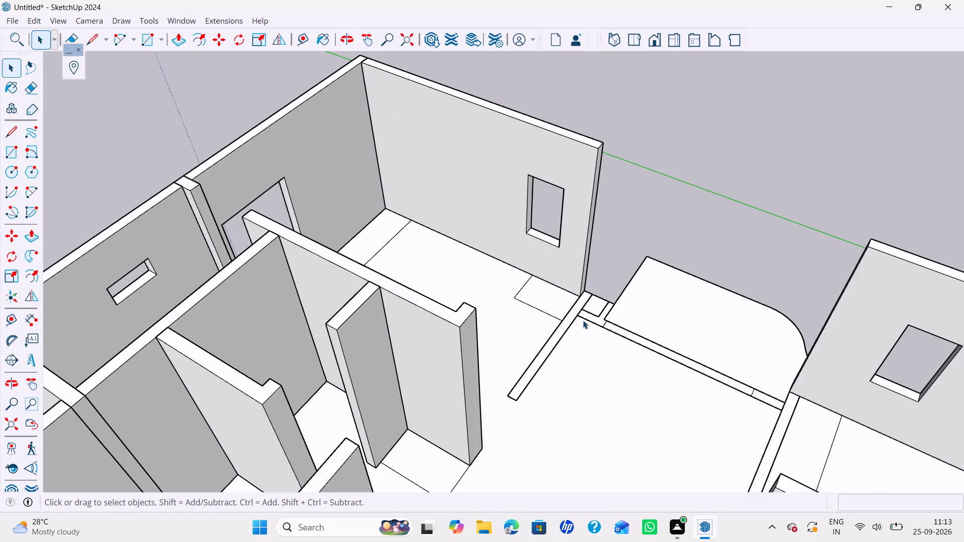
Open the flat wall group running from the origin along the red axis and raise it 10'.
{"action": "scroll", "coordinate": [577, 320], "scroll_direction": "up", "scroll_amount": 3}
{"action": "double_click", "coordinate": [567, 316]}
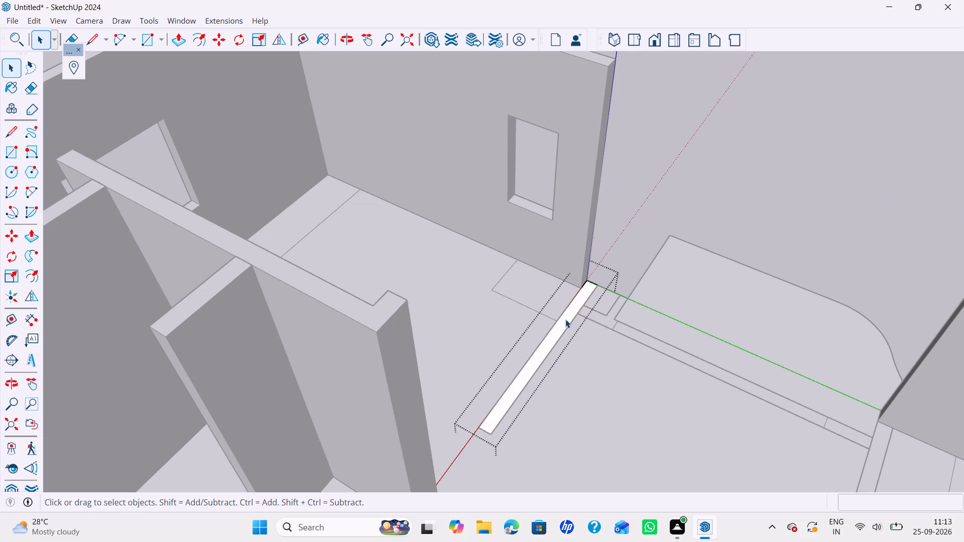
{"action": "key", "text": "p"}
{"action": "left_click", "coordinate": [544, 349]}
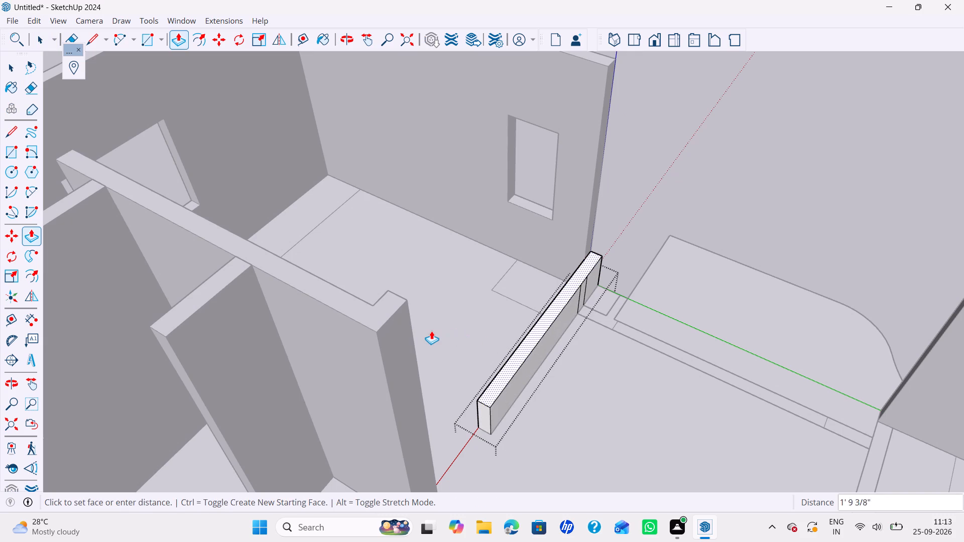
{"action": "left_click", "coordinate": [378, 331]}
{"action": "key", "text": "space"}
Erase the vertical seam lines from both faces of the newly raised wall along the red axis.
{"action": "scroll", "coordinate": [602, 282], "scroll_direction": "down", "scroll_amount": 1}
{"action": "middle_click_drag", "start_coordinate": [601, 284], "coordinate": [472, 313]}
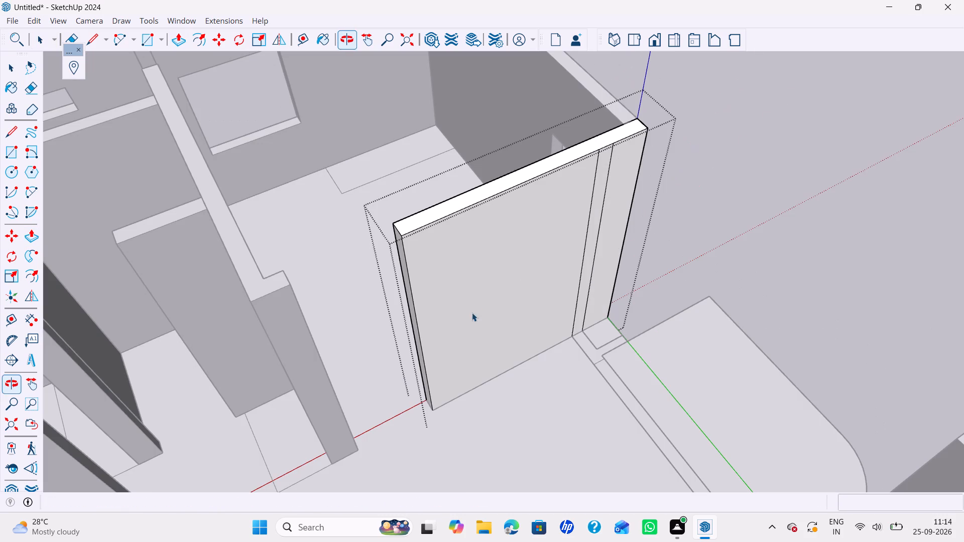
{"action": "key", "text": "e"}
{"action": "left_click_drag", "start_coordinate": [612, 257], "coordinate": [505, 286]}
{"action": "key", "text": "space"}
{"action": "scroll", "coordinate": [617, 266], "scroll_direction": "down", "scroll_amount": 3}
{"action": "middle_click_drag", "start_coordinate": [557, 293], "coordinate": [546, 314], "text": "shift"}
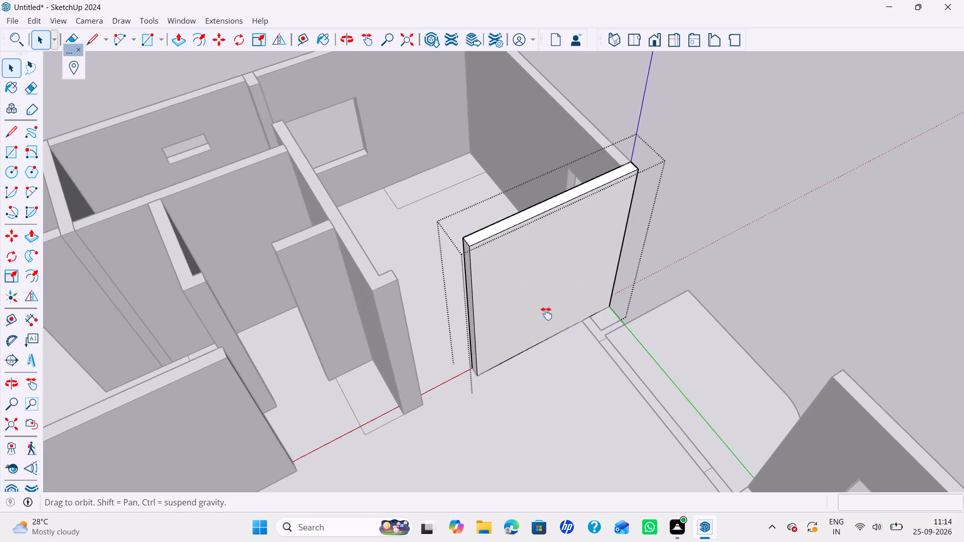
{"action": "middle_click_drag", "start_coordinate": [546, 314], "coordinate": [521, 377], "text": "shift"}
{"action": "middle_click_drag", "start_coordinate": [521, 377], "coordinate": [881, 349]}
{"action": "key", "text": "e"}
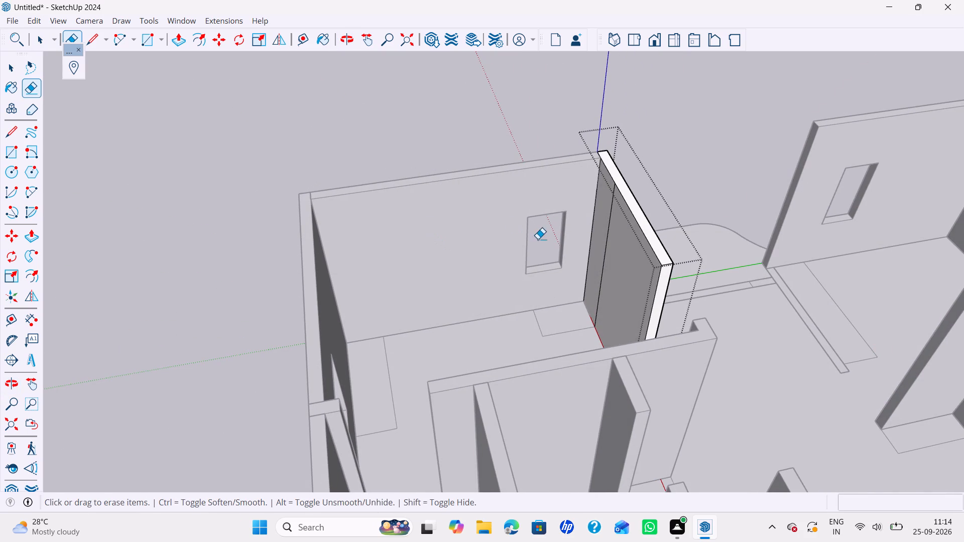
{"action": "scroll", "coordinate": [561, 246], "scroll_direction": "up", "scroll_amount": 2}
{"action": "scroll", "coordinate": [611, 266], "scroll_direction": "up", "scroll_amount": 1}
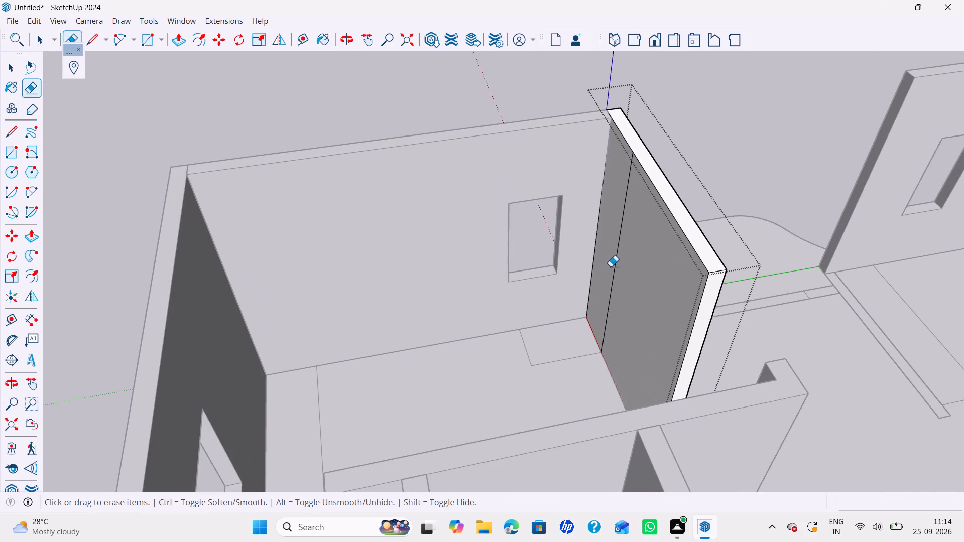
{"action": "left_click_drag", "start_coordinate": [611, 266], "coordinate": [615, 267]}
{"action": "key", "text": "space"}
Open the wall group beside the curved-corner slab and raise its T-shaped and short end sections 10', leaving the gap between them.
{"action": "scroll", "coordinate": [652, 255], "scroll_direction": "down", "scroll_amount": 5}
{"action": "middle_click_drag", "start_coordinate": [655, 260], "coordinate": [448, 290], "text": "shift"}
{"action": "middle_click_drag", "start_coordinate": [603, 307], "coordinate": [573, 359]}
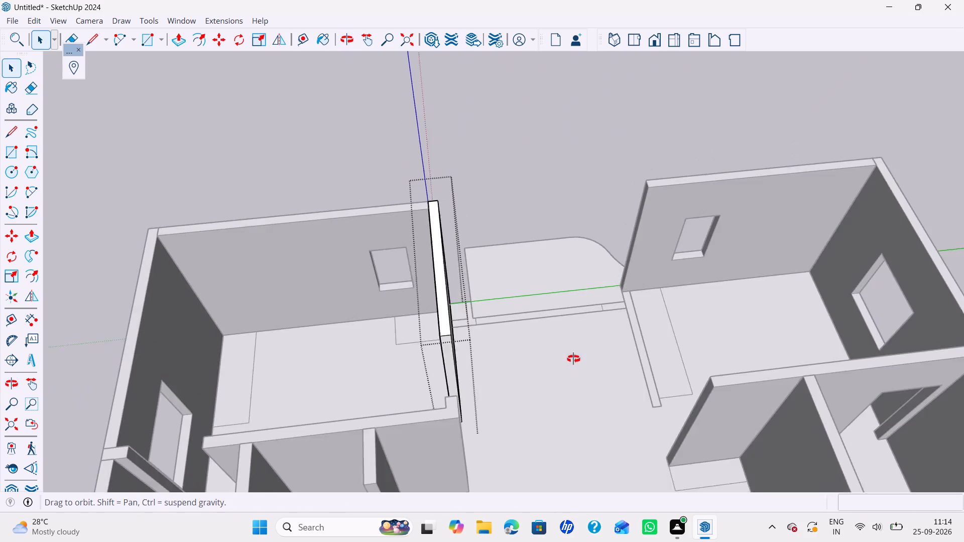
{"action": "middle_click_drag", "start_coordinate": [573, 359], "coordinate": [572, 359]}
{"action": "scroll", "coordinate": [569, 345], "scroll_direction": "up", "scroll_amount": 5}
{"action": "double_click", "coordinate": [401, 314]}
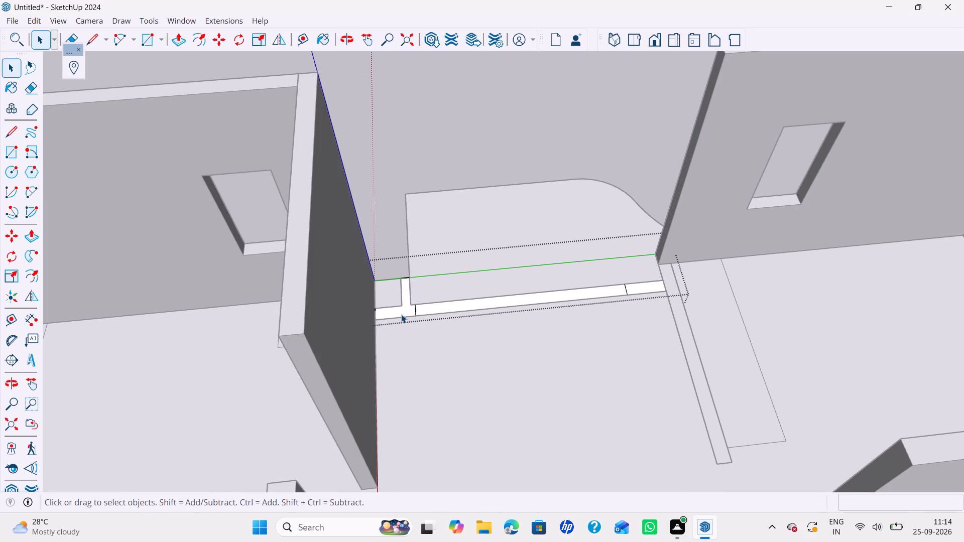
{"action": "key", "text": "p"}
{"action": "left_click", "coordinate": [408, 306]}
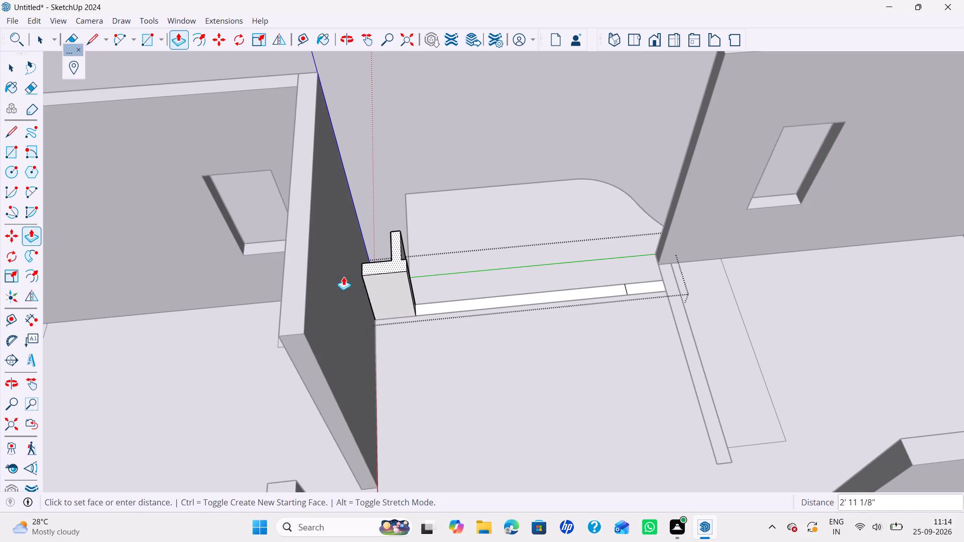
{"action": "left_click", "coordinate": [297, 315]}
{"action": "key", "text": "space"}
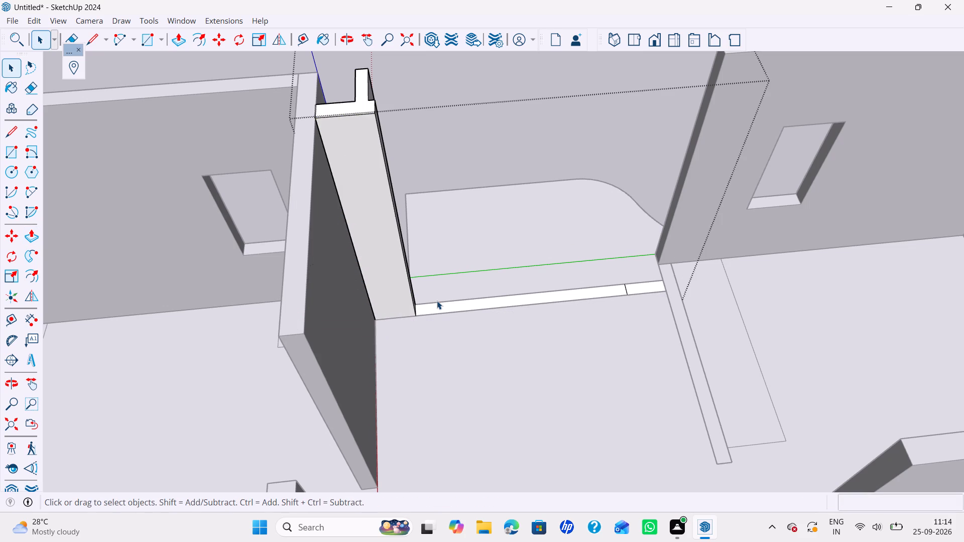
{"action": "scroll", "coordinate": [437, 301], "scroll_direction": "down", "scroll_amount": 3}
{"action": "middle_click_drag", "start_coordinate": [437, 301], "coordinate": [247, 343]}
{"action": "key", "text": "p"}
{"action": "scroll", "coordinate": [401, 331], "scroll_direction": "up", "scroll_amount": 1}
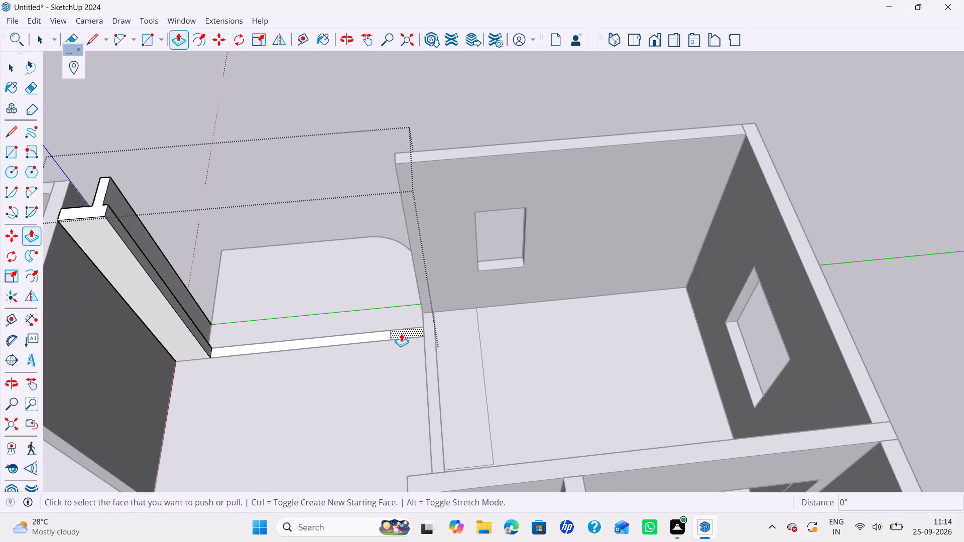
{"action": "double_click", "coordinate": [401, 336]}
{"action": "key", "text": "space"}
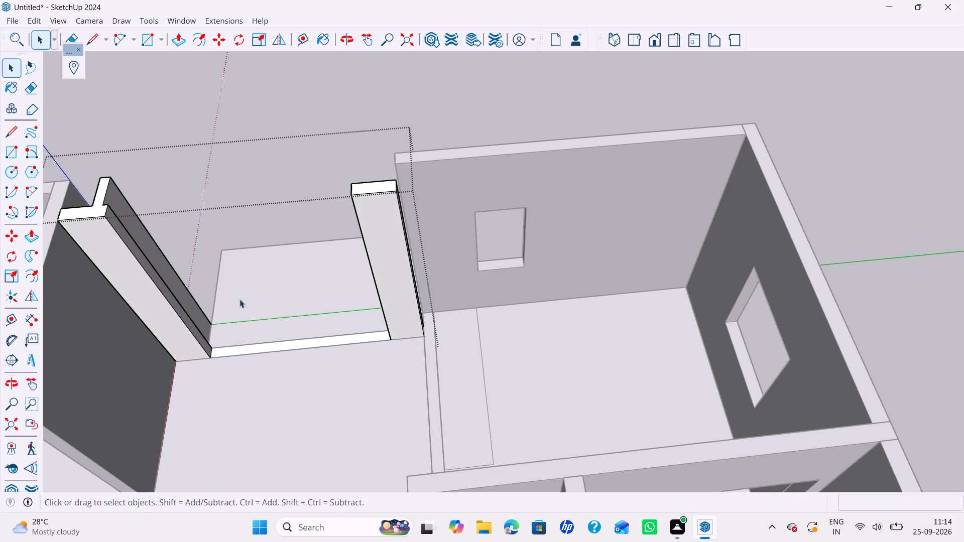
Copy the T-shaped section's top edge facing the gap 2' down its end face.
{"action": "scroll", "coordinate": [93, 186], "scroll_direction": "up", "scroll_amount": 3}
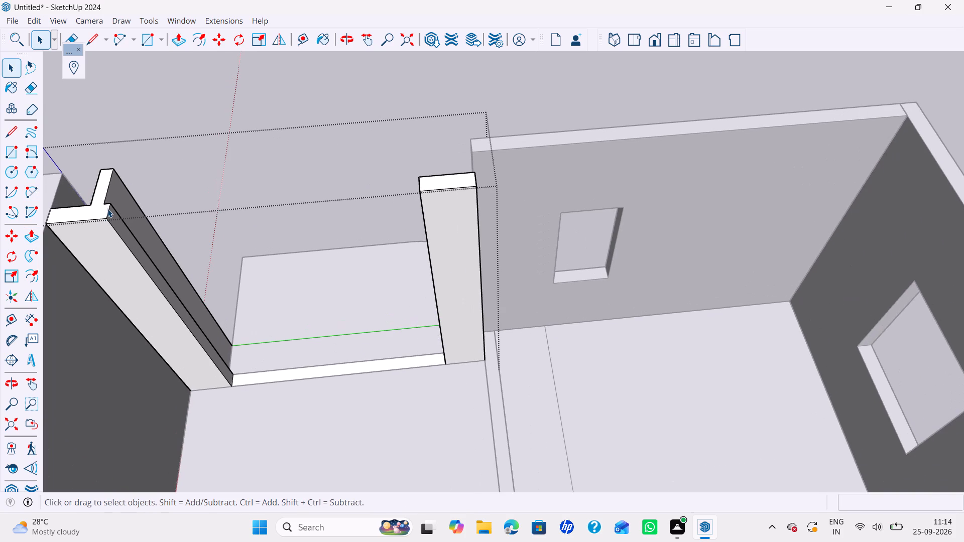
{"action": "left_click", "coordinate": [108, 209]}
{"action": "key", "text": "m"}
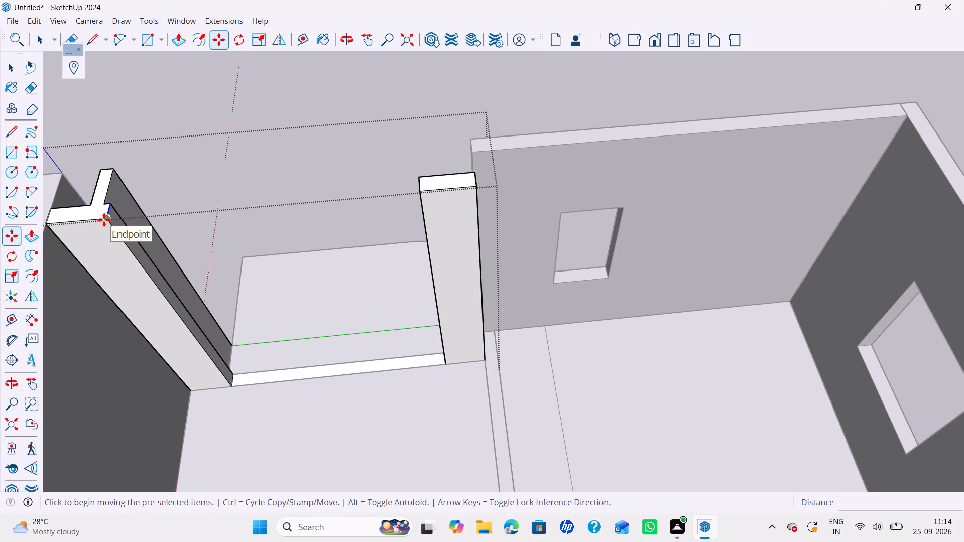
{"action": "left_click", "coordinate": [104, 220]}
{"action": "type", "text": "2'"}
{"action": "key", "text": "Return"}
{"action": "key", "text": "space"}
Pull the 2' strip at the top of the T-shaped section 8' across the gap to form the opening's header.
{"action": "type", "text": "p"}
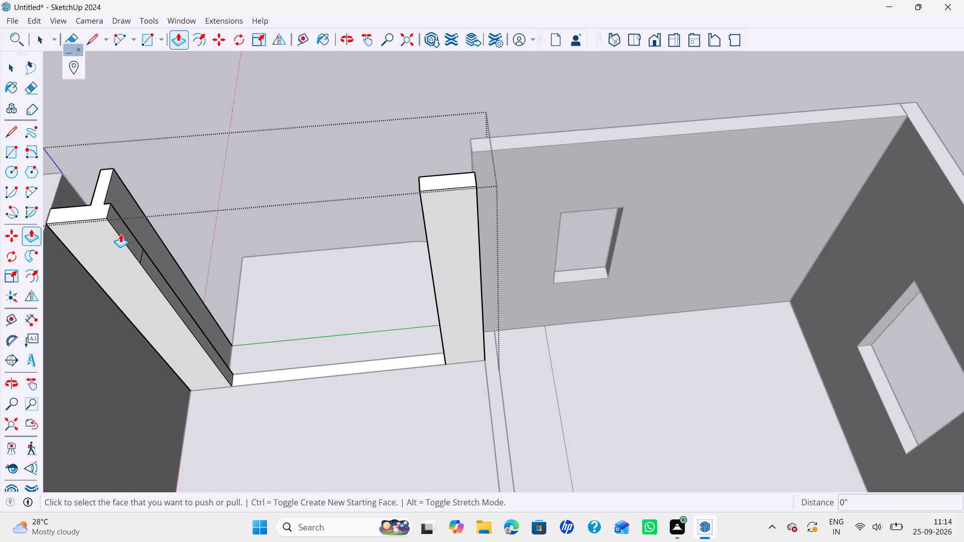
{"action": "left_click", "coordinate": [120, 234]}
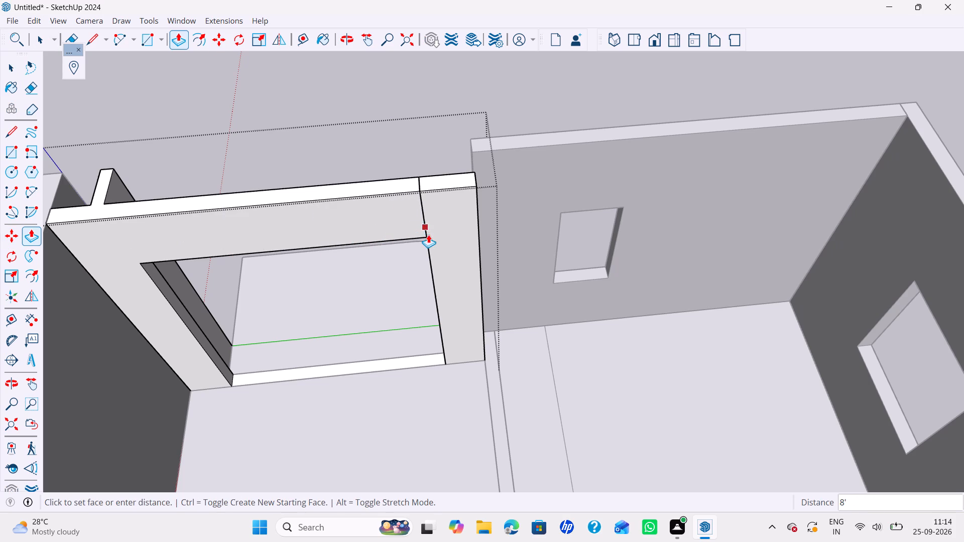
{"action": "left_click", "coordinate": [429, 234]}
{"action": "key", "text": "space"}
Erase the seam lines where the new header meets the short end section, on the top and both wall faces.
{"action": "key", "text": "e"}
{"action": "left_click", "coordinate": [423, 214]}
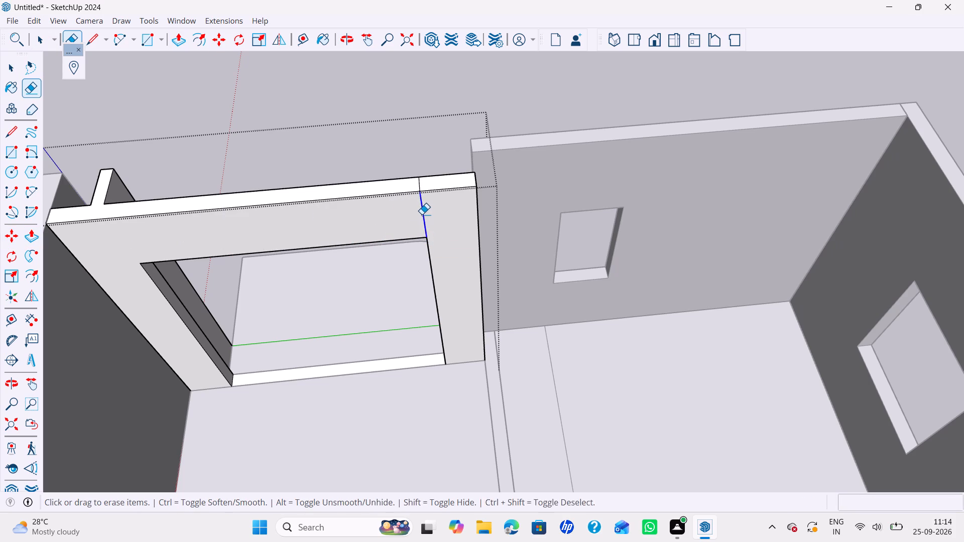
{"action": "left_click", "coordinate": [420, 183]}
{"action": "scroll", "coordinate": [434, 206], "scroll_direction": "down", "scroll_amount": 3}
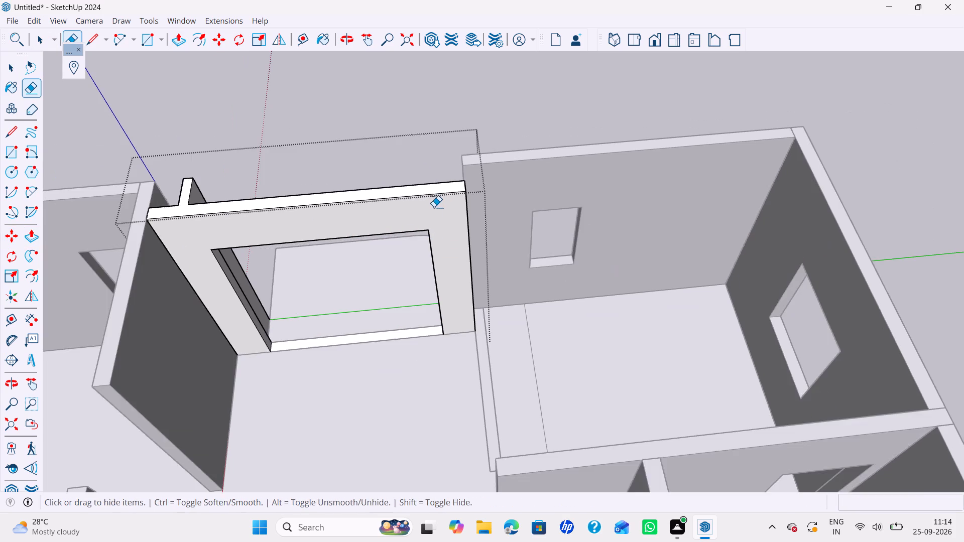
{"action": "middle_click_drag", "start_coordinate": [434, 207], "coordinate": [440, 268], "text": "shift"}
{"action": "middle_click_drag", "start_coordinate": [444, 261], "coordinate": [450, 321]}
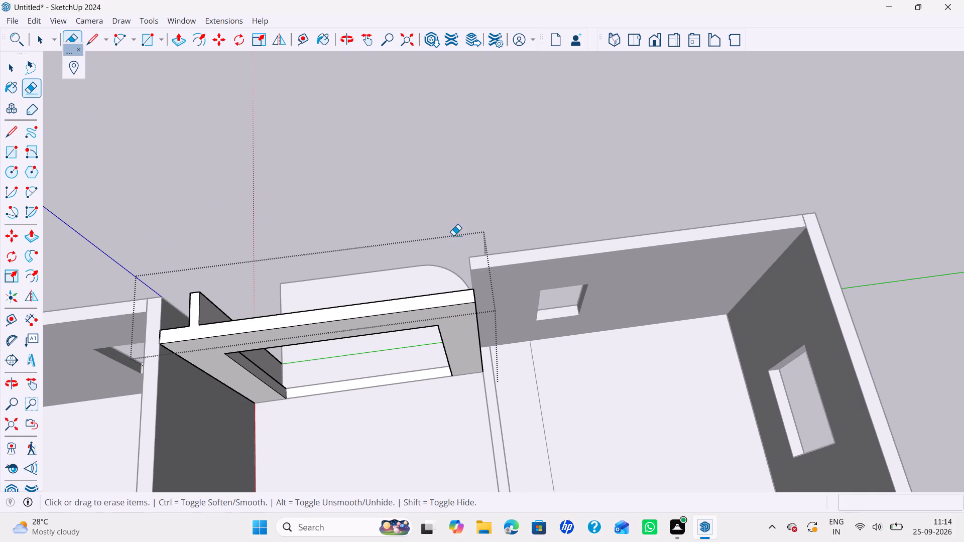
{"action": "middle_click_drag", "start_coordinate": [453, 231], "coordinate": [453, 282]}
{"action": "middle_click_drag", "start_coordinate": [430, 219], "coordinate": [423, 437]}
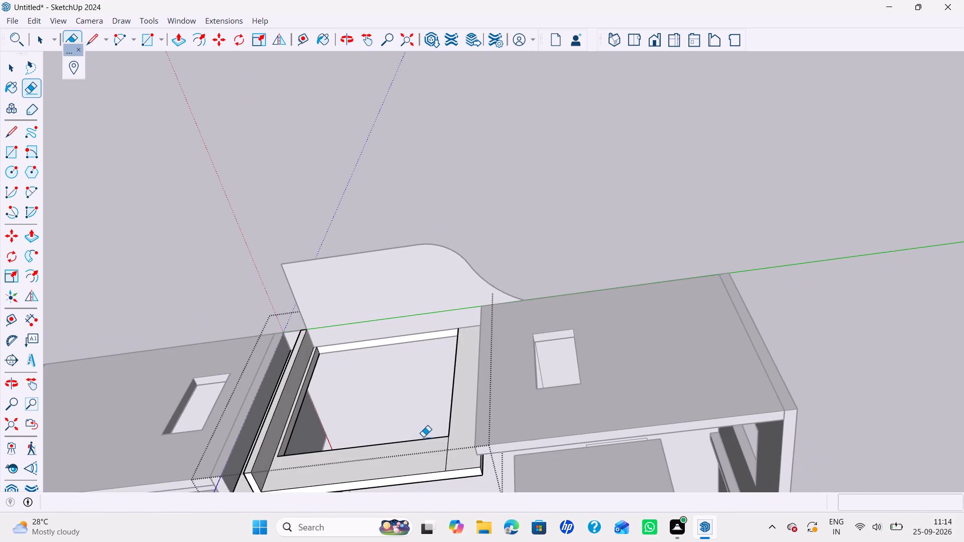
{"action": "left_click", "coordinate": [447, 459]}
{"action": "scroll", "coordinate": [476, 464], "scroll_direction": "down", "scroll_amount": 6}
{"action": "key", "text": "space"}
Open the flat wall strip beside the header wall and raise it to the height of the neighbouring walls.
{"action": "middle_click_drag", "start_coordinate": [523, 480], "coordinate": [565, 205]}
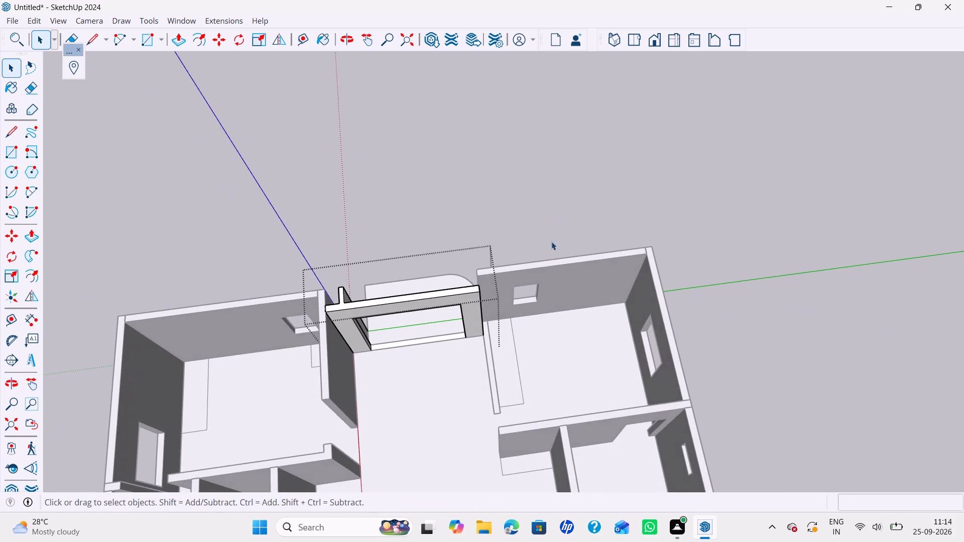
{"action": "middle_click_drag", "start_coordinate": [537, 309], "coordinate": [575, 250]}
{"action": "key", "text": "space"}
{"action": "scroll", "coordinate": [510, 376], "scroll_direction": "up", "scroll_amount": 5}
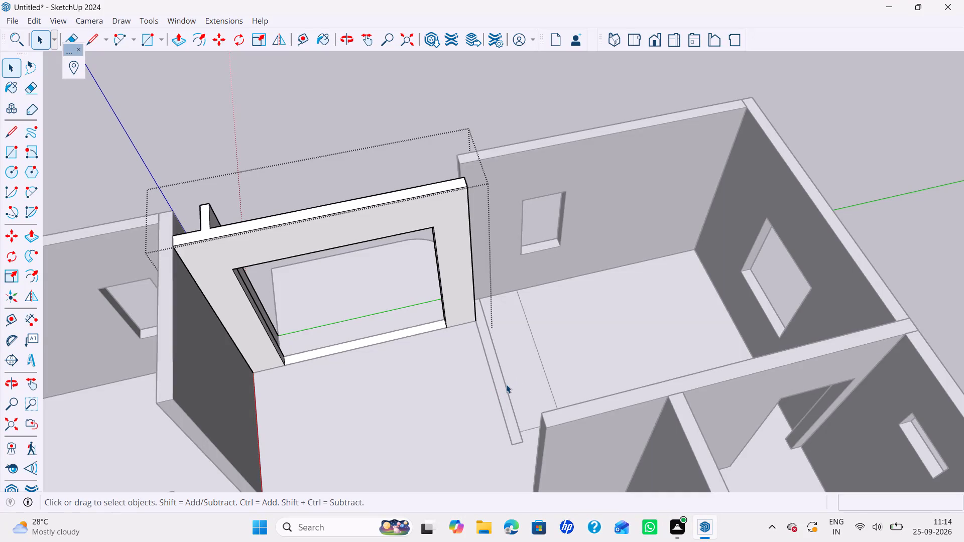
{"action": "double_click", "coordinate": [501, 389]}
{"action": "middle_click_drag", "start_coordinate": [501, 391], "coordinate": [547, 427]}
{"action": "key", "text": "p"}
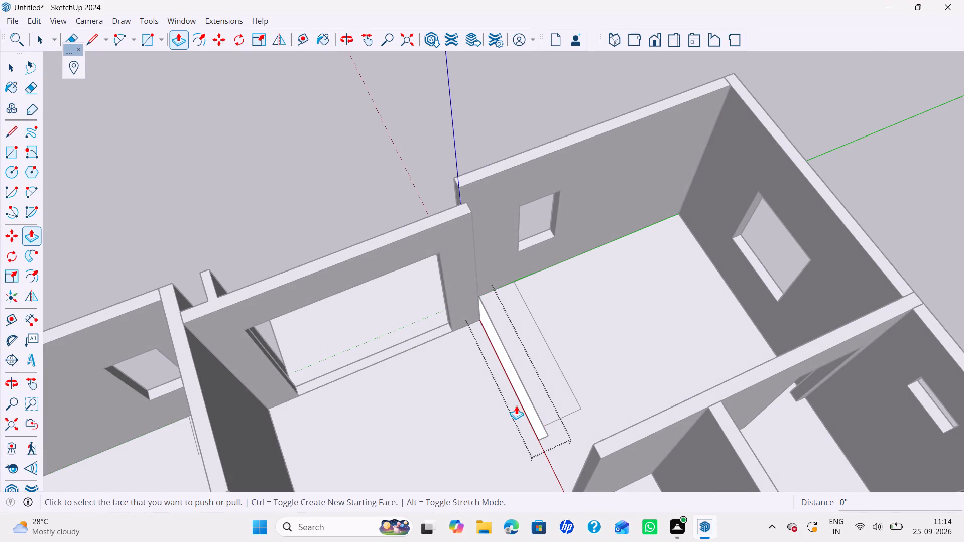
{"action": "left_click", "coordinate": [524, 392]}
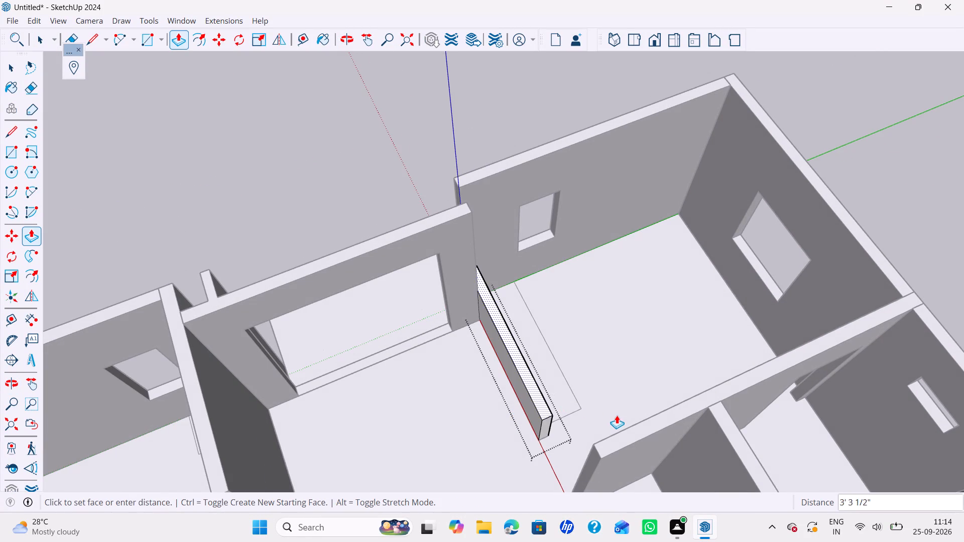
{"action": "left_click", "coordinate": [622, 432]}
{"action": "key", "text": "space"}
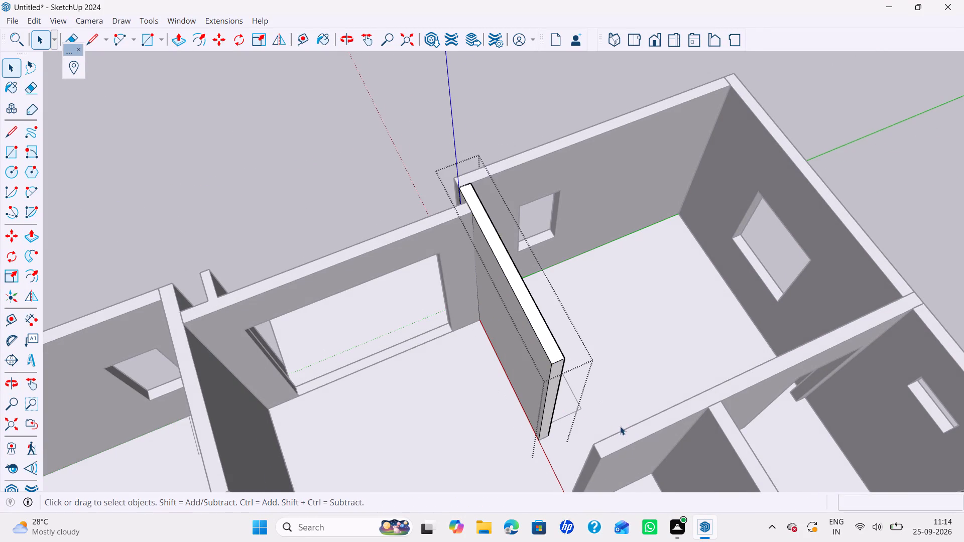
Erase the vertical seam line near the free end of the newly raised wall.
{"action": "scroll", "coordinate": [620, 426], "scroll_direction": "down", "scroll_amount": 6}
{"action": "middle_click_drag", "start_coordinate": [632, 425], "coordinate": [440, 289]}
{"action": "middle_click_drag", "start_coordinate": [446, 289], "coordinate": [346, 294]}
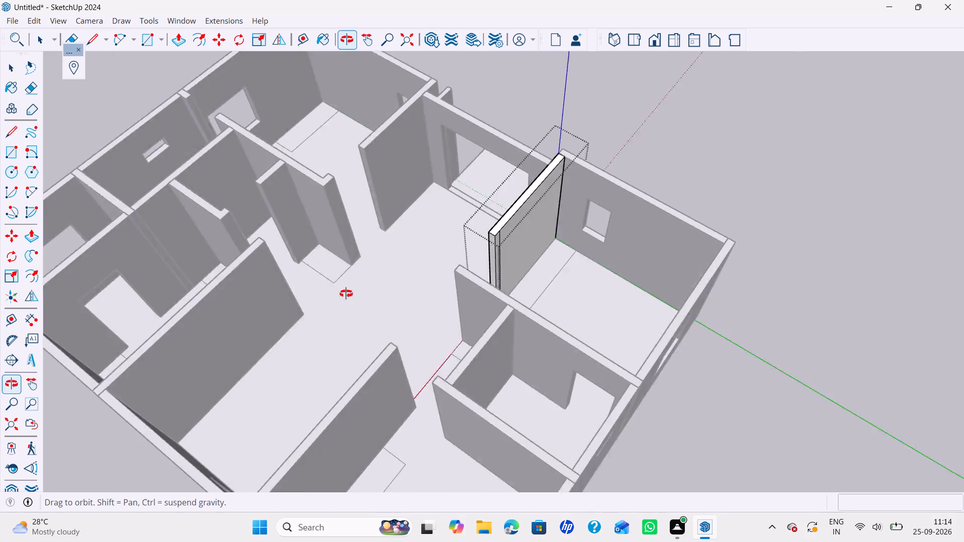
{"action": "middle_click_drag", "start_coordinate": [346, 294], "coordinate": [344, 294]}
{"action": "scroll", "coordinate": [486, 241], "scroll_direction": "up", "scroll_amount": 6}
{"action": "key", "text": "e"}
{"action": "scroll", "coordinate": [502, 264], "scroll_direction": "up", "scroll_amount": 2}
{"action": "left_click_drag", "start_coordinate": [500, 268], "coordinate": [510, 281]}
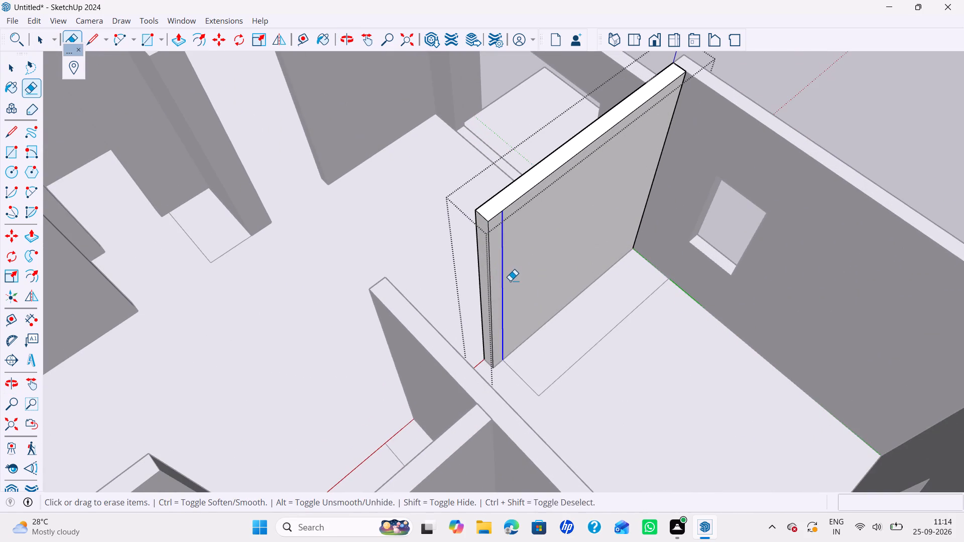
{"action": "key", "text": "space"}
Copy the top edge of the new wall's free end 3' down its end face.
{"action": "scroll", "coordinate": [506, 288], "scroll_direction": "down", "scroll_amount": 10}
{"action": "middle_click_drag", "start_coordinate": [483, 338], "coordinate": [533, 235], "text": "shift"}
{"action": "middle_click_drag", "start_coordinate": [502, 307], "coordinate": [548, 294]}
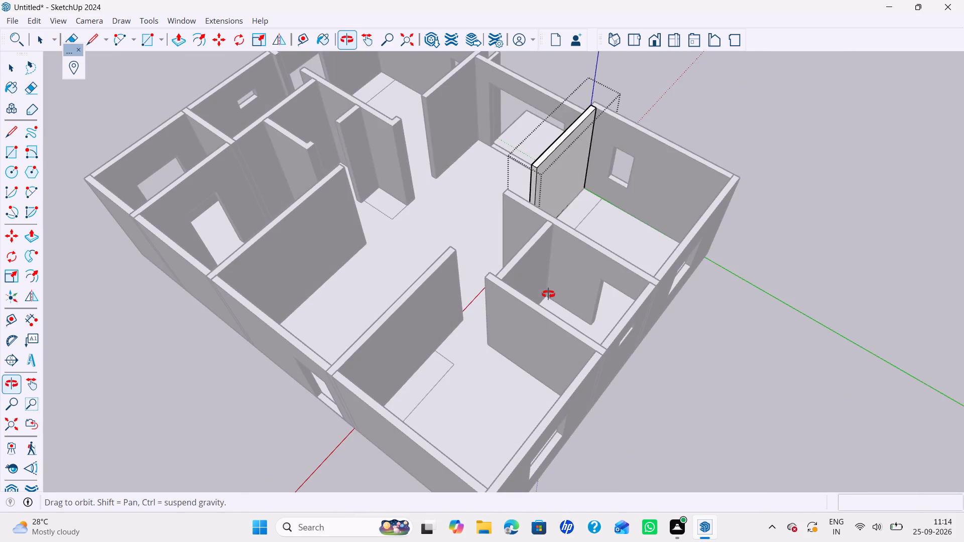
{"action": "middle_click_drag", "start_coordinate": [548, 294], "coordinate": [550, 293]}
{"action": "middle_click_drag", "start_coordinate": [389, 324], "coordinate": [670, 249]}
{"action": "middle_click_drag", "start_coordinate": [607, 259], "coordinate": [693, 257]}
{"action": "scroll", "coordinate": [559, 212], "scroll_direction": "up", "scroll_amount": 1}
{"action": "key", "text": "space"}
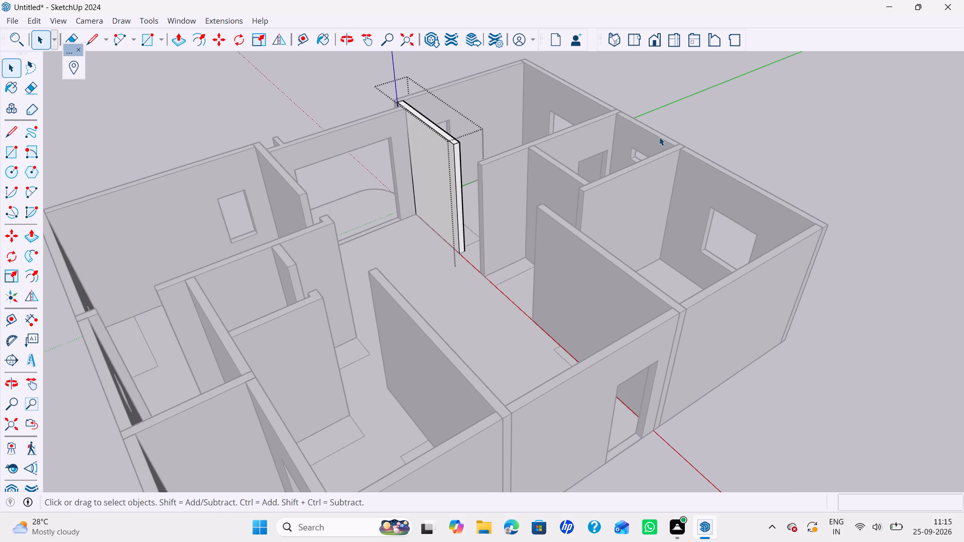
{"action": "scroll", "coordinate": [492, 172], "scroll_direction": "up", "scroll_amount": 3}
{"action": "scroll", "coordinate": [460, 146], "scroll_direction": "up", "scroll_amount": 2}
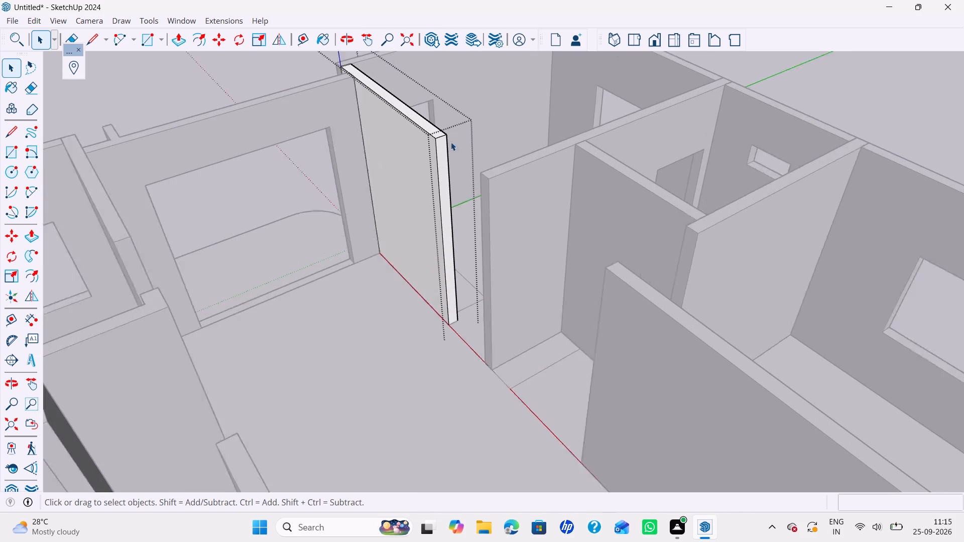
{"action": "scroll", "coordinate": [451, 142], "scroll_direction": "up", "scroll_amount": 1}
{"action": "left_click", "coordinate": [437, 137]}
{"action": "key", "text": "m"}
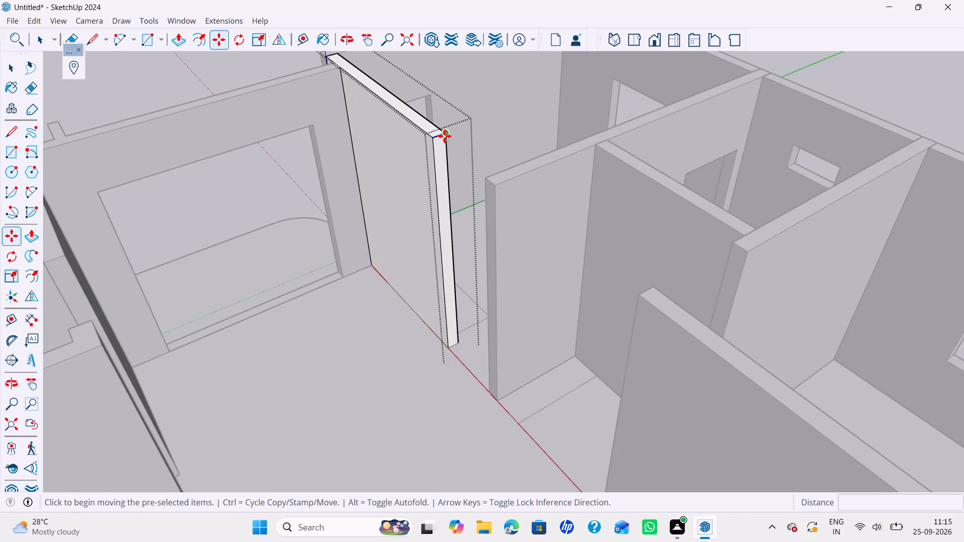
{"action": "left_click", "coordinate": [446, 134]}
{"action": "type", "text": "3'"}
{"action": "key", "text": "Return"}
{"action": "key", "text": "space"}
Pull the strip at the top of the wall's end face 3' across the gap to form the door header.
{"action": "key", "text": "p"}
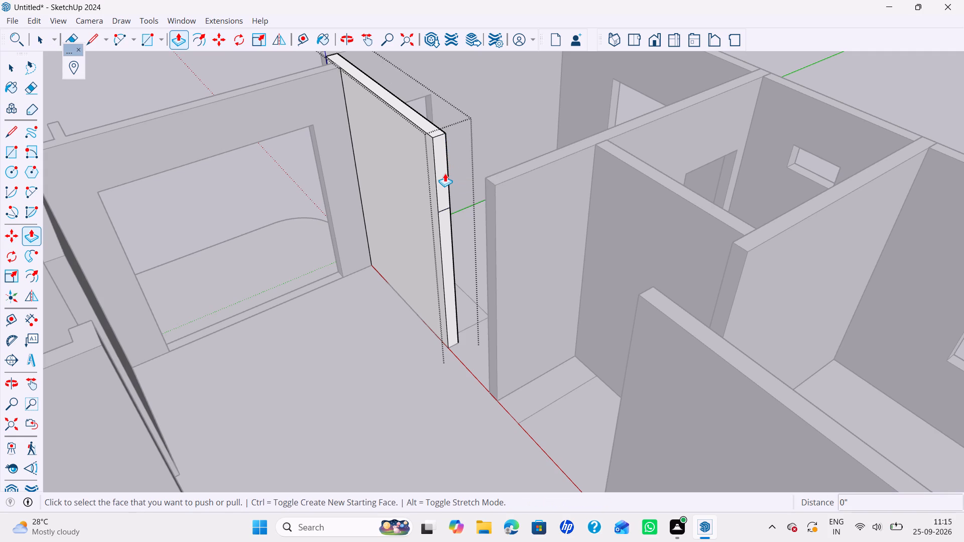
{"action": "left_click", "coordinate": [440, 185]}
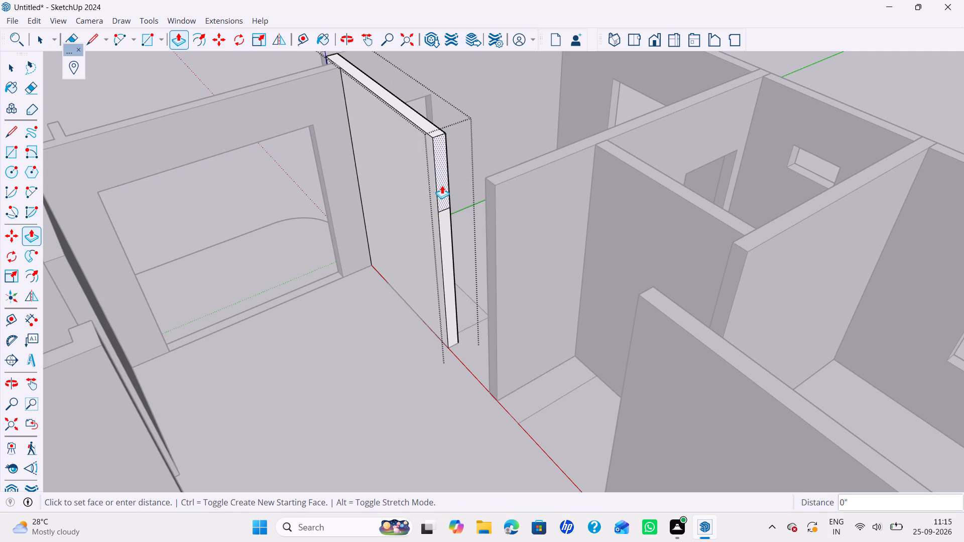
{"action": "left_click", "coordinate": [484, 203]}
{"action": "scroll", "coordinate": [488, 184], "scroll_direction": "down", "scroll_amount": 1}
{"action": "middle_click_drag", "start_coordinate": [490, 184], "coordinate": [550, 310]}
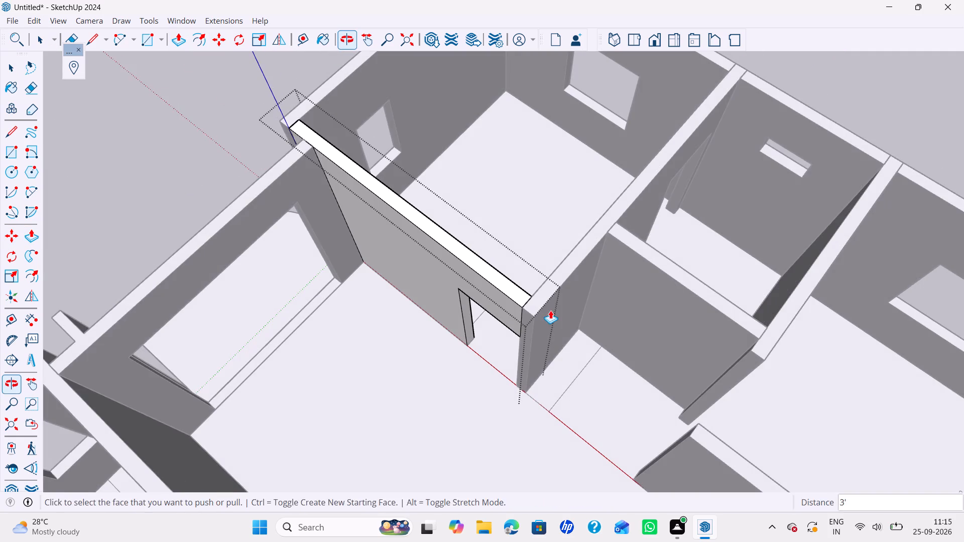
{"action": "key", "text": "space"}
Open the partition wall group that stops short of the long wall and copy its top end edge 3' down.
{"action": "scroll", "coordinate": [548, 306], "scroll_direction": "down", "scroll_amount": 6}
{"action": "middle_click_drag", "start_coordinate": [548, 306], "coordinate": [476, 231], "text": "shift"}
{"action": "middle_click_drag", "start_coordinate": [495, 267], "coordinate": [592, 244]}
{"action": "scroll", "coordinate": [592, 244], "scroll_direction": "up", "scroll_amount": 5}
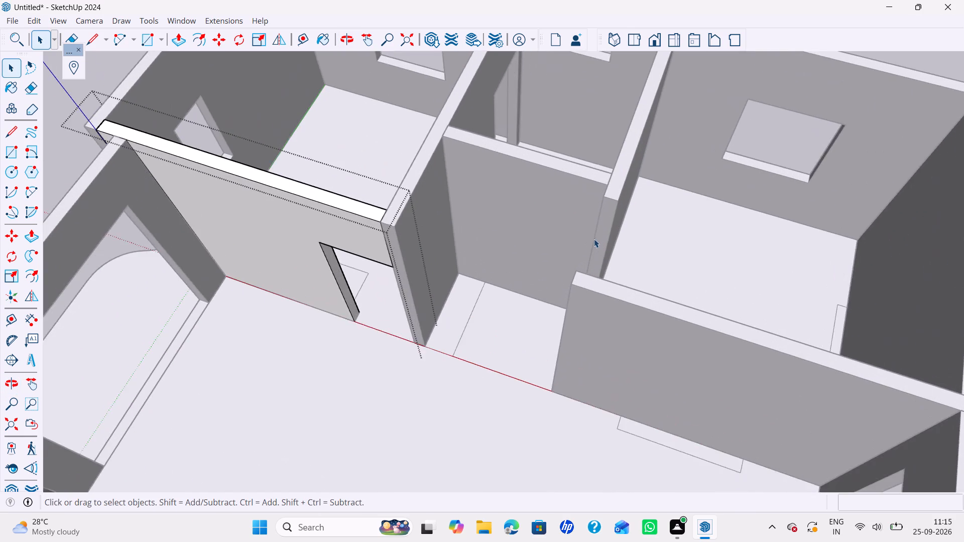
{"action": "scroll", "coordinate": [594, 239], "scroll_direction": "up", "scroll_amount": 1}
{"action": "double_click", "coordinate": [606, 215]}
{"action": "left_click", "coordinate": [609, 200]}
{"action": "left_click", "coordinate": [609, 200]}
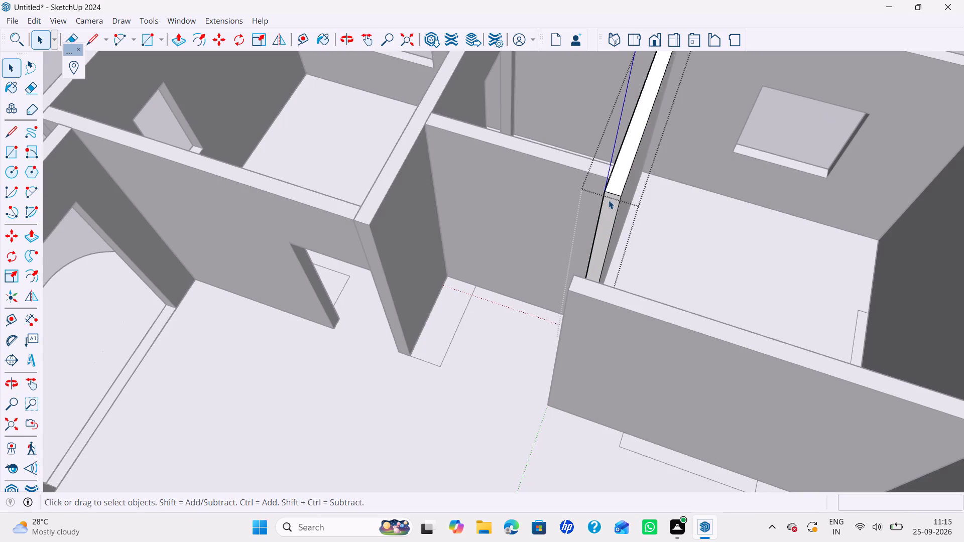
{"action": "left_click", "coordinate": [614, 194]}
{"action": "key", "text": "m"}
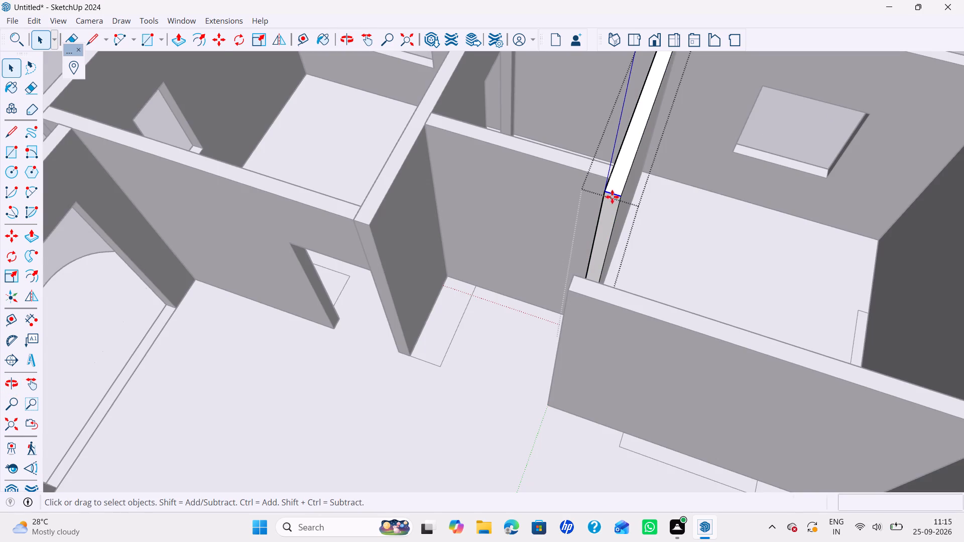
{"action": "scroll", "coordinate": [617, 193], "scroll_direction": "up", "scroll_amount": 1}
{"action": "left_click", "coordinate": [621, 198], "text": "ctrl"}
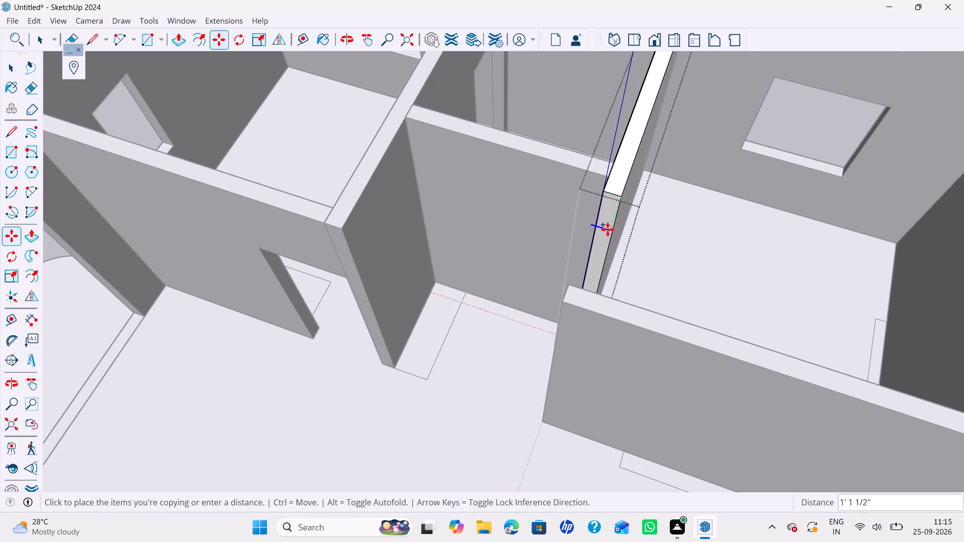
{"action": "type", "text": "3'"}
{"action": "key", "text": "Return"}
{"action": "key", "text": "space"}
Pull the partition's top end strip 3' to the long wall to form the header over the doorway.
{"action": "type", "text": "p"}
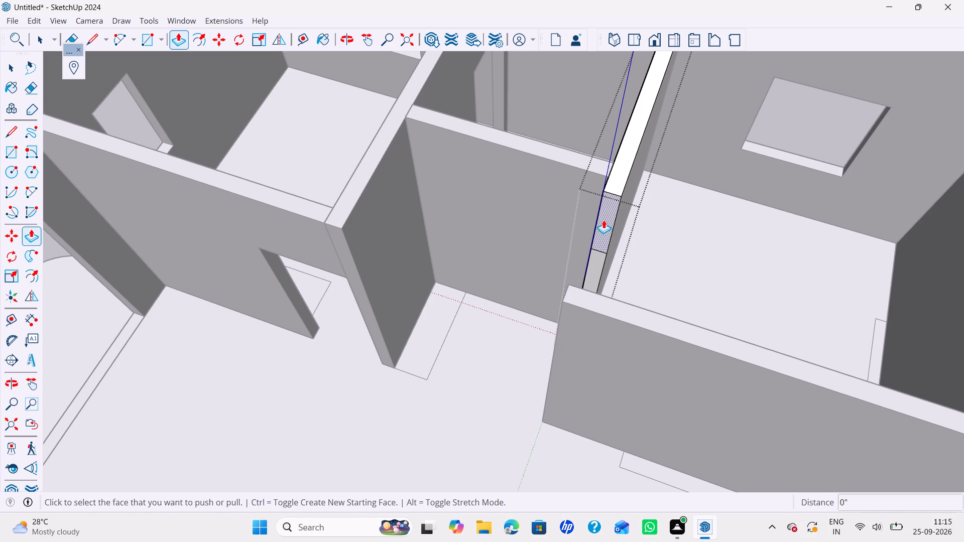
{"action": "left_click", "coordinate": [604, 220]}
{"action": "left_click", "coordinate": [626, 308]}
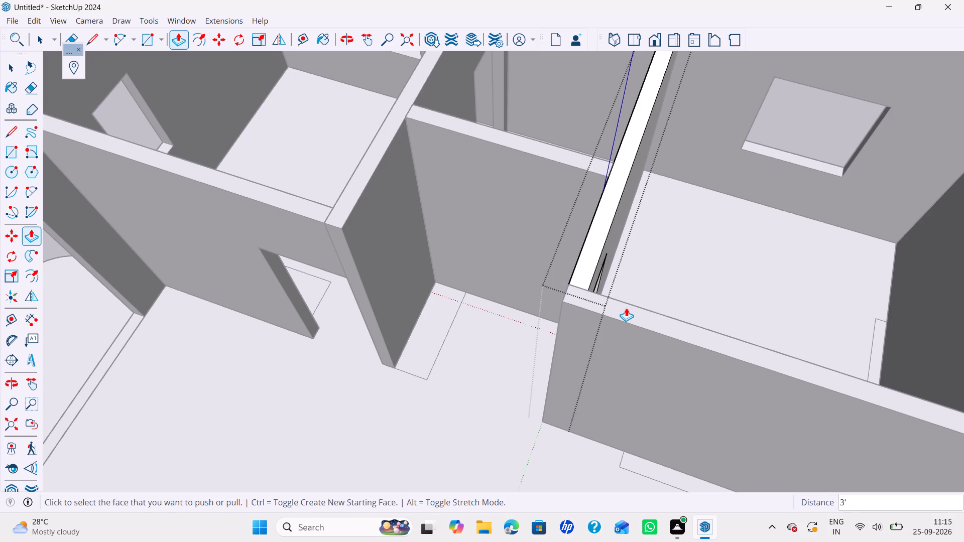
{"action": "scroll", "coordinate": [521, 285], "scroll_direction": "down", "scroll_amount": 1}
{"action": "middle_click_drag", "start_coordinate": [513, 287], "coordinate": [663, 276]}
{"action": "key", "text": "space"}
Open the short L-shaped wall group and copy the top edge of its stub's end face 3' down.
{"action": "scroll", "coordinate": [663, 276], "scroll_direction": "down", "scroll_amount": 6}
{"action": "middle_click_drag", "start_coordinate": [663, 276], "coordinate": [519, 297], "text": "shift"}
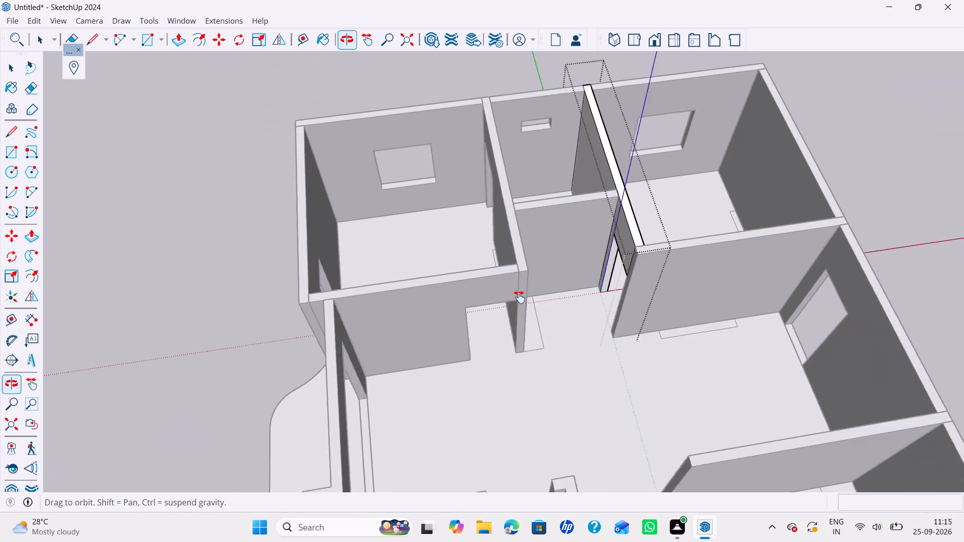
{"action": "middle_click_drag", "start_coordinate": [519, 297], "coordinate": [468, 308], "text": "shift"}
{"action": "middle_click_drag", "start_coordinate": [467, 308], "coordinate": [612, 301]}
{"action": "middle_click_drag", "start_coordinate": [581, 304], "coordinate": [773, 304]}
{"action": "scroll", "coordinate": [746, 310], "scroll_direction": "down", "scroll_amount": 7}
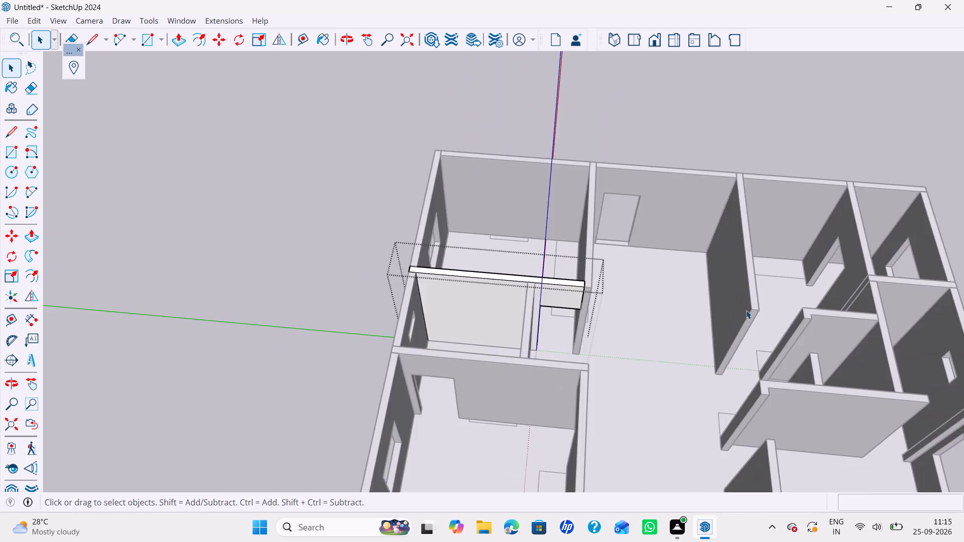
{"action": "middle_click_drag", "start_coordinate": [746, 310], "coordinate": [537, 288], "text": "shift"}
{"action": "middle_click_drag", "start_coordinate": [537, 288], "coordinate": [812, 285]}
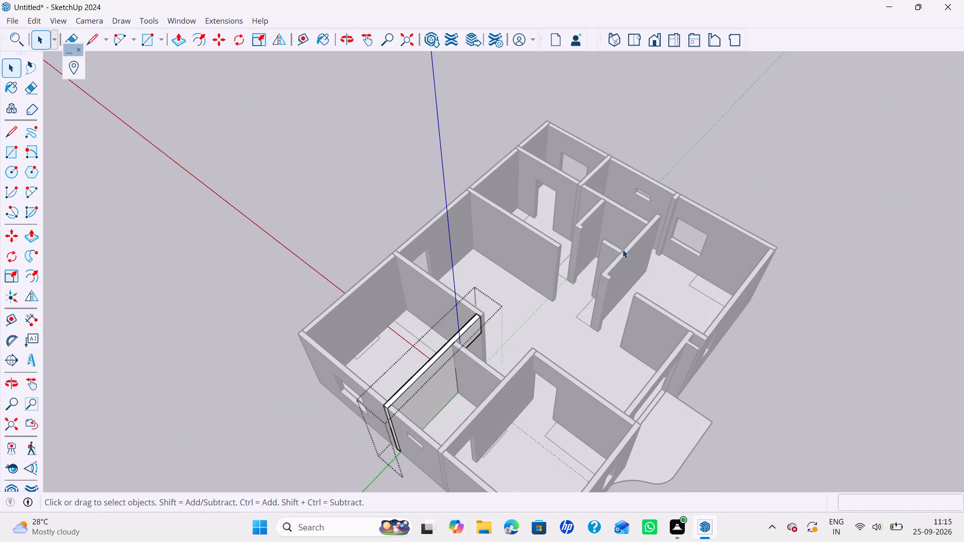
{"action": "scroll", "coordinate": [584, 245], "scroll_direction": "up", "scroll_amount": 8}
{"action": "left_click", "coordinate": [583, 218]}
{"action": "double_click", "coordinate": [583, 218]}
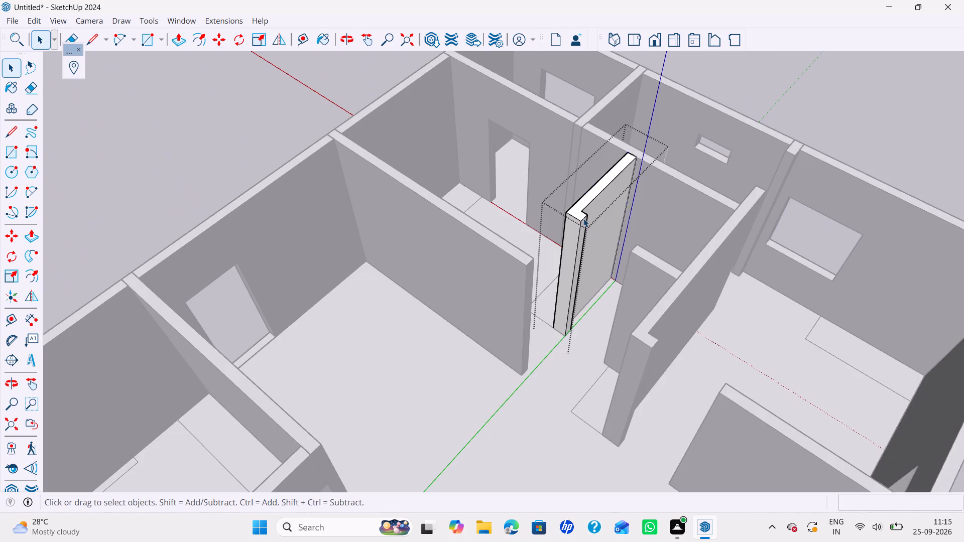
{"action": "left_click", "coordinate": [583, 218]}
{"action": "middle_click_drag", "start_coordinate": [610, 223], "coordinate": [585, 258], "text": "shift"}
{"action": "middle_click", "coordinate": [585, 258]}
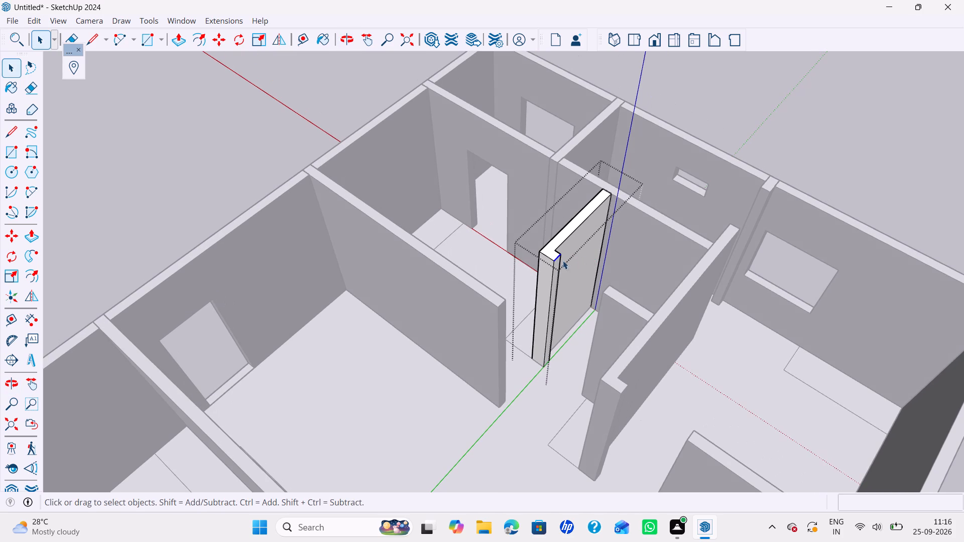
{"action": "scroll", "coordinate": [561, 261], "scroll_direction": "up", "scroll_amount": 4}
{"action": "key", "text": "m"}
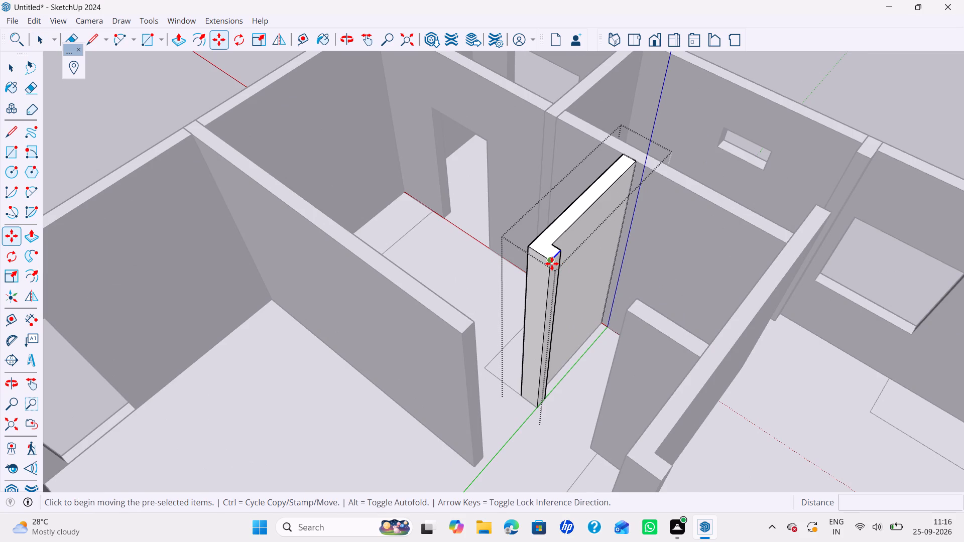
{"action": "scroll", "coordinate": [552, 263], "scroll_direction": "up", "scroll_amount": 3}
{"action": "left_click", "coordinate": [549, 262]}
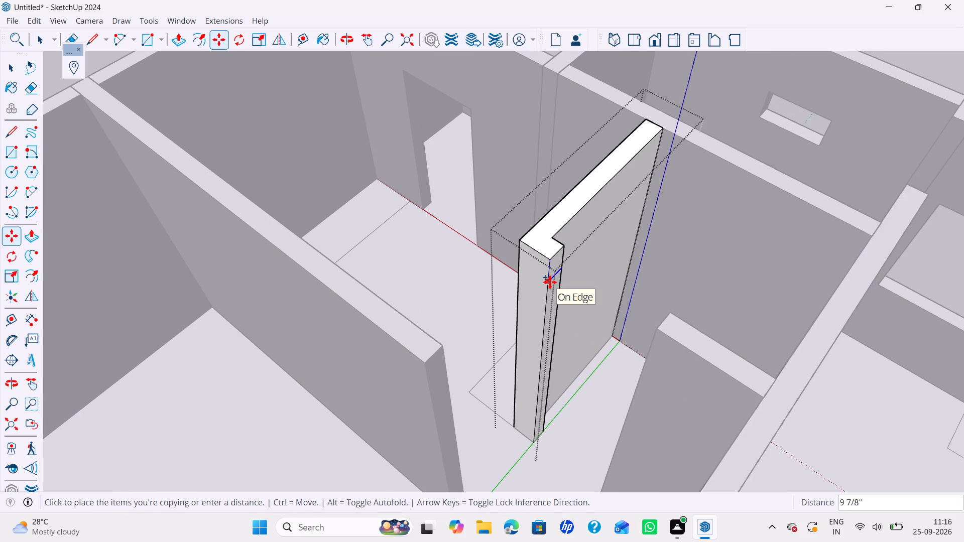
{"action": "type", "text": "3'"}
{"action": "key", "text": "Return"}
Pull the 3' strip at the top of the L-shaped wall's stub across the gap to the facing wall.
{"action": "key", "text": "p"}
{"action": "left_click", "coordinate": [555, 283]}
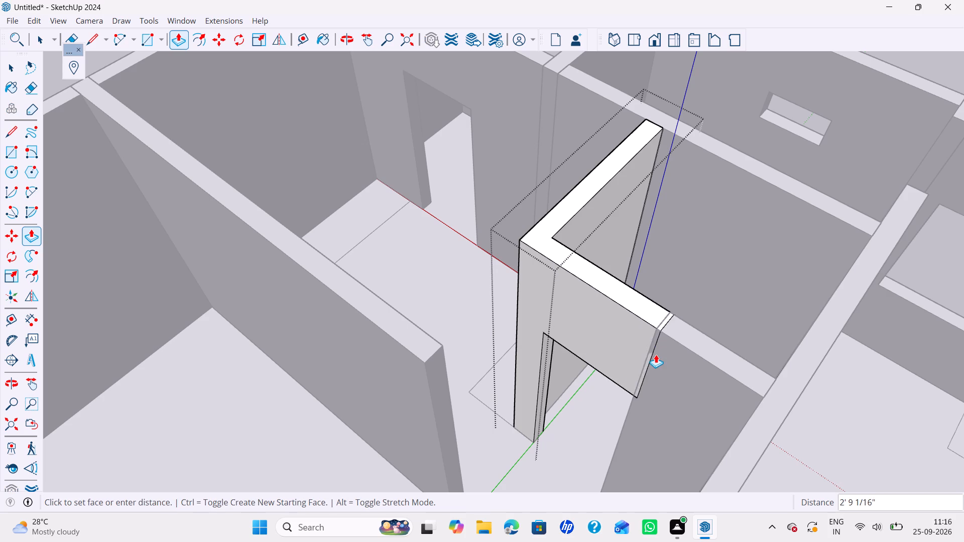
{"action": "left_click", "coordinate": [636, 382]}
{"action": "scroll", "coordinate": [620, 385], "scroll_direction": "down", "scroll_amount": 1}
{"action": "middle_click_drag", "start_coordinate": [623, 387], "coordinate": [696, 397]}
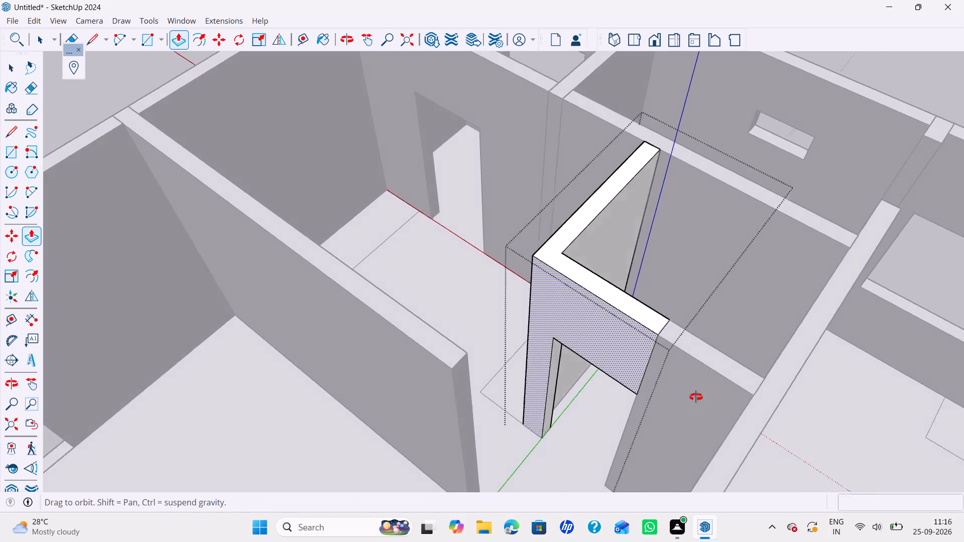
Open the long partition group with the corner stub and copy the top edge of the stub's end face 3' down.
{"action": "middle_click_drag", "start_coordinate": [696, 397], "coordinate": [768, 400]}
{"action": "key", "text": "space"}
{"action": "scroll", "coordinate": [762, 394], "scroll_direction": "down", "scroll_amount": 3}
{"action": "middle_click_drag", "start_coordinate": [753, 399], "coordinate": [631, 390], "text": "shift"}
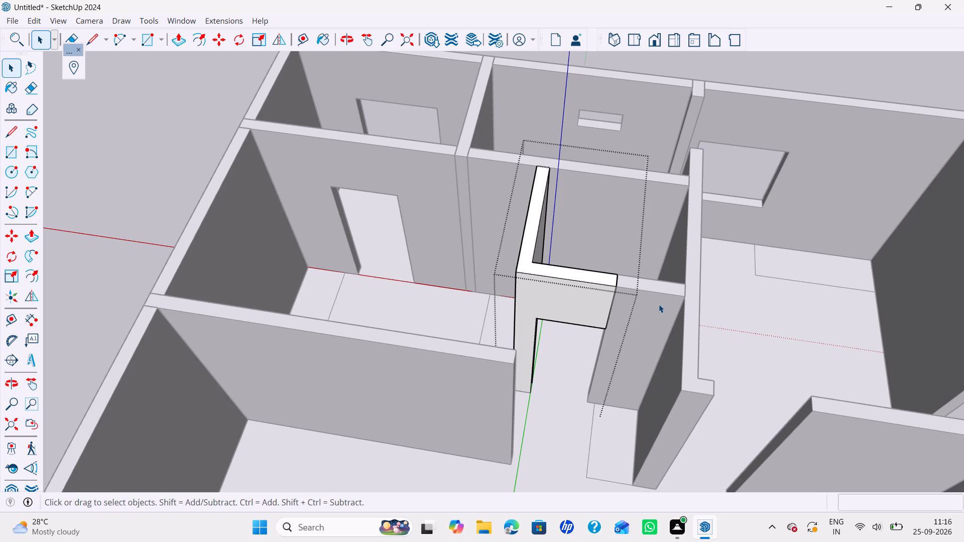
{"action": "middle_click_drag", "start_coordinate": [656, 315], "coordinate": [729, 322]}
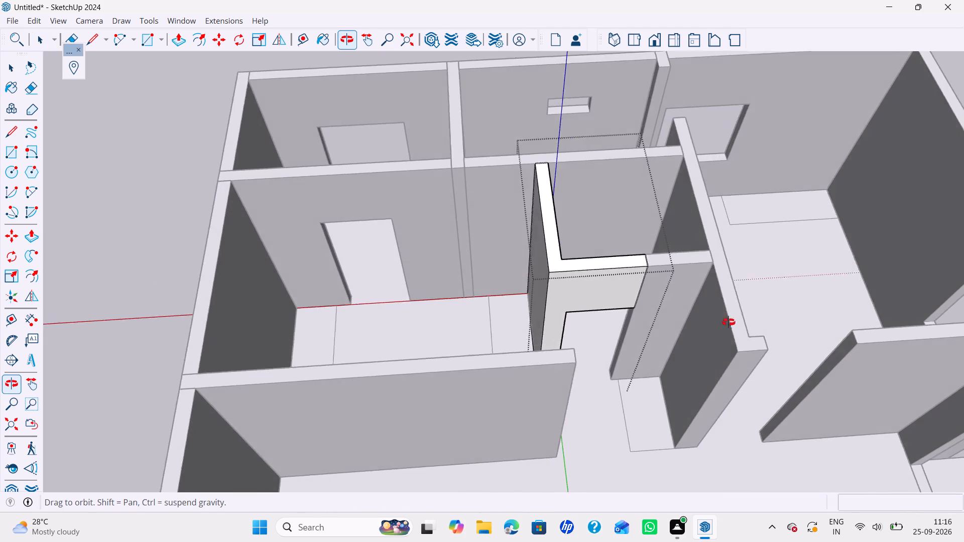
{"action": "middle_click_drag", "start_coordinate": [729, 322], "coordinate": [639, 339]}
{"action": "middle_click_drag", "start_coordinate": [640, 341], "coordinate": [562, 312]}
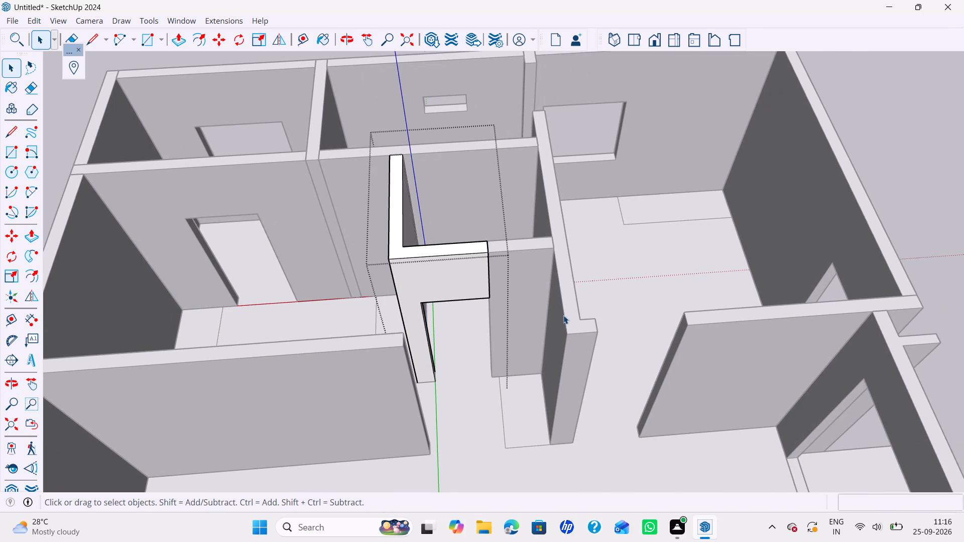
{"action": "middle_click_drag", "start_coordinate": [609, 334], "coordinate": [602, 329]}
{"action": "scroll", "coordinate": [592, 343], "scroll_direction": "down", "scroll_amount": 3}
{"action": "middle_click_drag", "start_coordinate": [589, 350], "coordinate": [489, 303], "text": "shift"}
{"action": "middle_click_drag", "start_coordinate": [508, 334], "coordinate": [508, 334]}
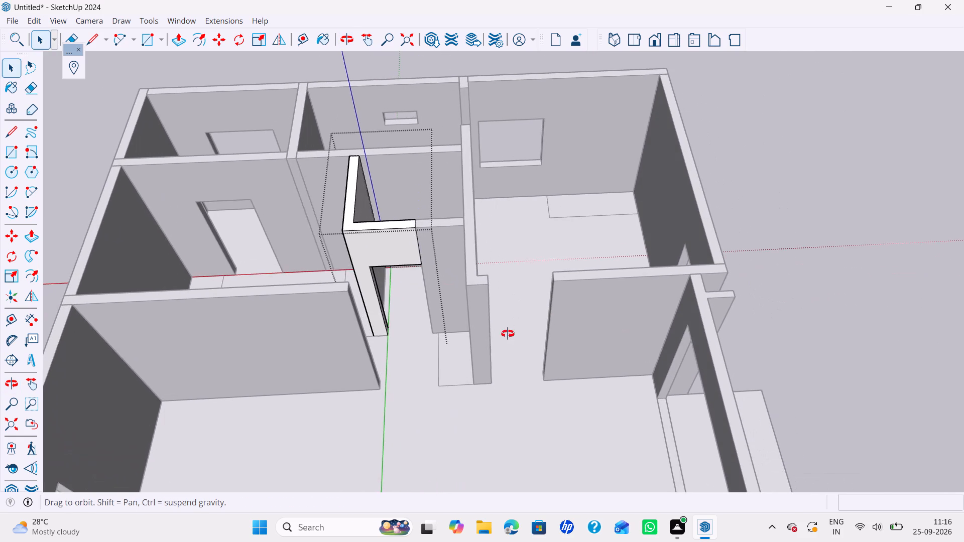
{"action": "middle_click_drag", "start_coordinate": [508, 334], "coordinate": [465, 309]}
{"action": "middle_click_drag", "start_coordinate": [460, 296], "coordinate": [444, 250]}
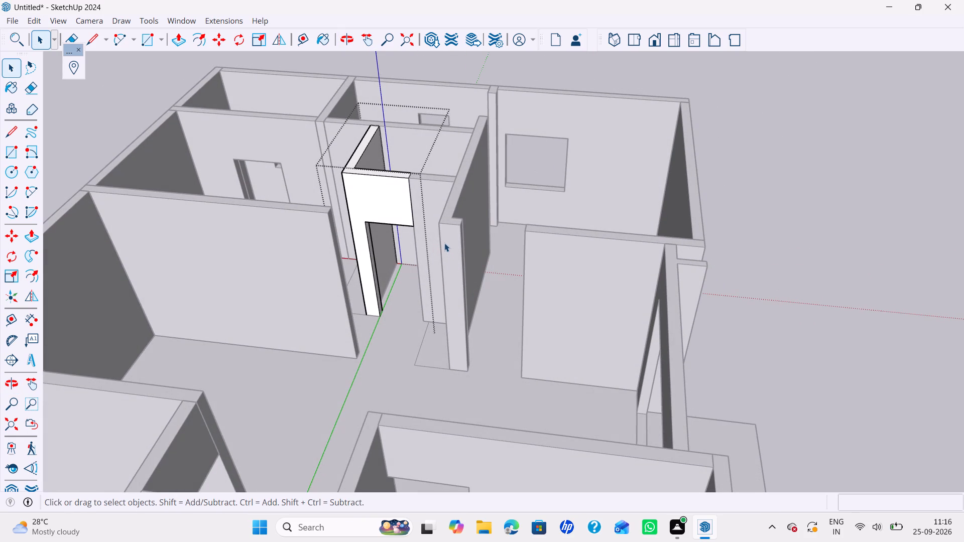
{"action": "scroll", "coordinate": [455, 239], "scroll_direction": "down", "scroll_amount": 1}
{"action": "middle_click_drag", "start_coordinate": [456, 239], "coordinate": [451, 307], "text": "shift"}
{"action": "middle_click_drag", "start_coordinate": [494, 308], "coordinate": [359, 285]}
{"action": "scroll", "coordinate": [373, 281], "scroll_direction": "up", "scroll_amount": 2}
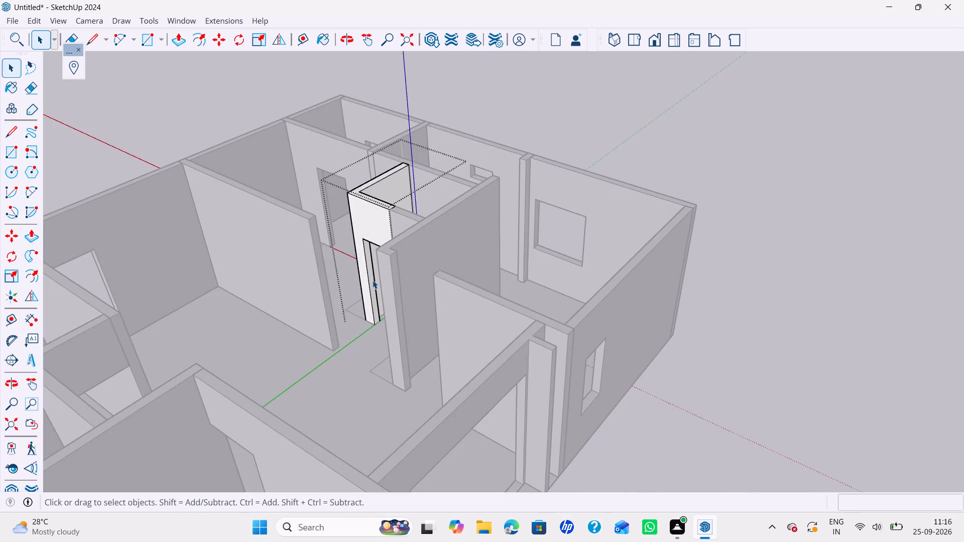
{"action": "scroll", "coordinate": [373, 280], "scroll_direction": "up", "scroll_amount": 3}
{"action": "scroll", "coordinate": [420, 258], "scroll_direction": "up", "scroll_amount": 4}
{"action": "double_click", "coordinate": [417, 252]}
{"action": "scroll", "coordinate": [413, 251], "scroll_direction": "down", "scroll_amount": 4}
{"action": "middle_click_drag", "start_coordinate": [413, 251], "coordinate": [414, 258], "text": "shift"}
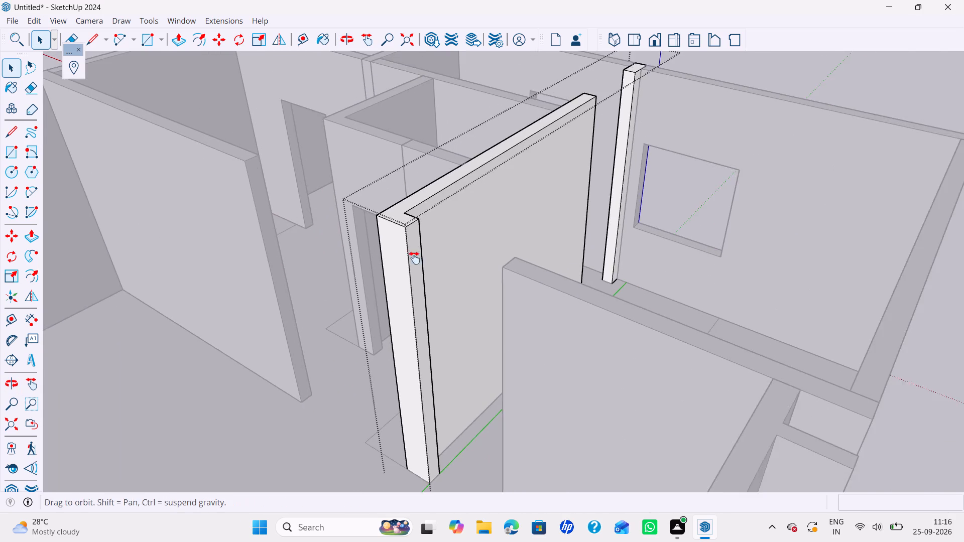
{"action": "middle_click_drag", "start_coordinate": [414, 258], "coordinate": [428, 303], "text": "shift"}
{"action": "scroll", "coordinate": [414, 262], "scroll_direction": "up", "scroll_amount": 4}
{"action": "left_click", "coordinate": [431, 291]}
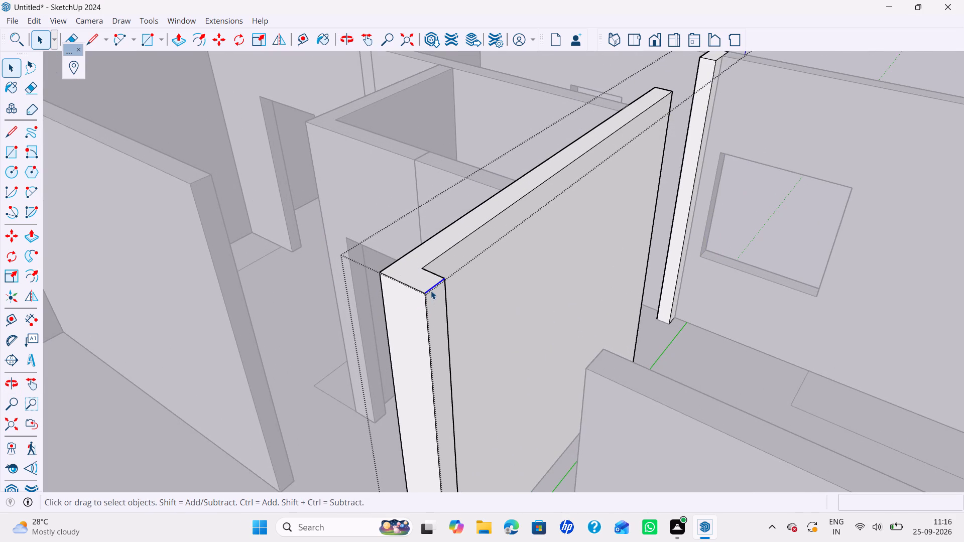
{"action": "key", "text": "m"}
{"action": "scroll", "coordinate": [432, 288], "scroll_direction": "up", "scroll_amount": 3}
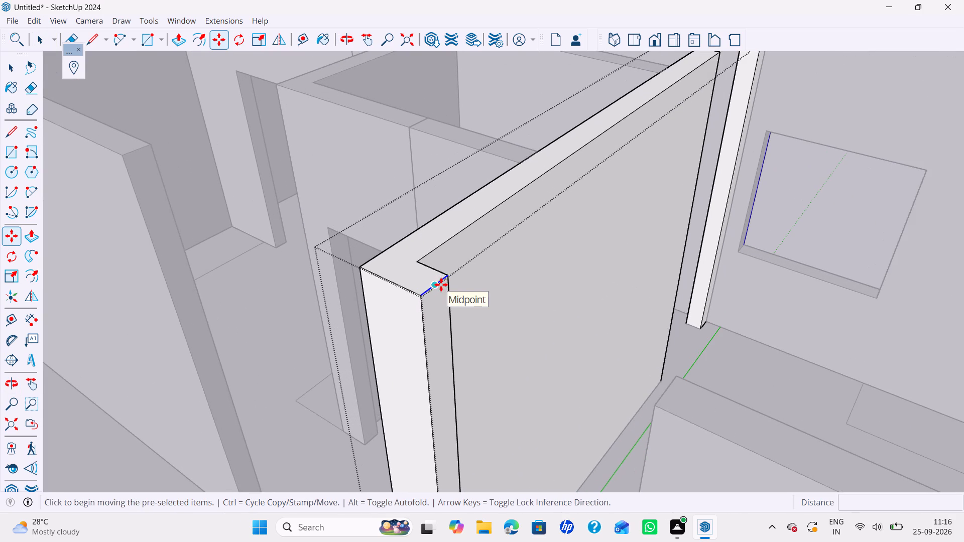
{"action": "scroll", "coordinate": [444, 270], "scroll_direction": "down", "scroll_amount": 1}
{"action": "left_click", "coordinate": [451, 273]}
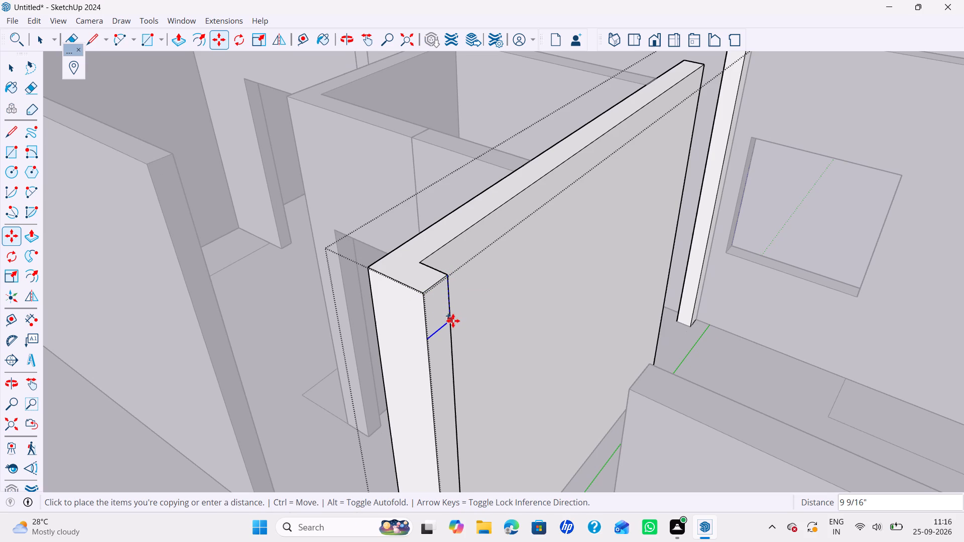
{"action": "scroll", "coordinate": [449, 322], "scroll_direction": "down", "scroll_amount": 1}
{"action": "middle_click_drag", "start_coordinate": [449, 322], "coordinate": [350, 247], "text": "shift"}
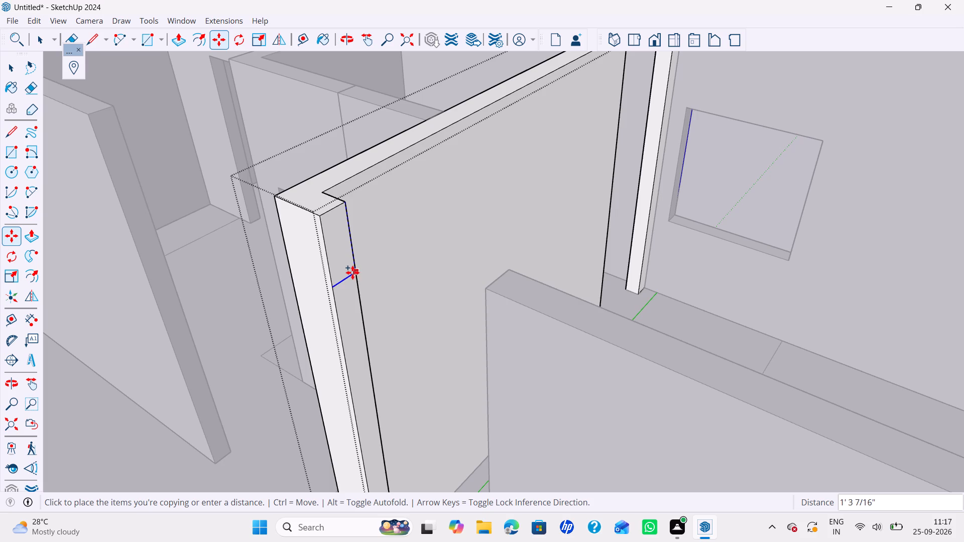
{"action": "scroll", "coordinate": [352, 273], "scroll_direction": "down", "scroll_amount": 3}
{"action": "middle_click_drag", "start_coordinate": [352, 273], "coordinate": [344, 257], "text": "shift"}
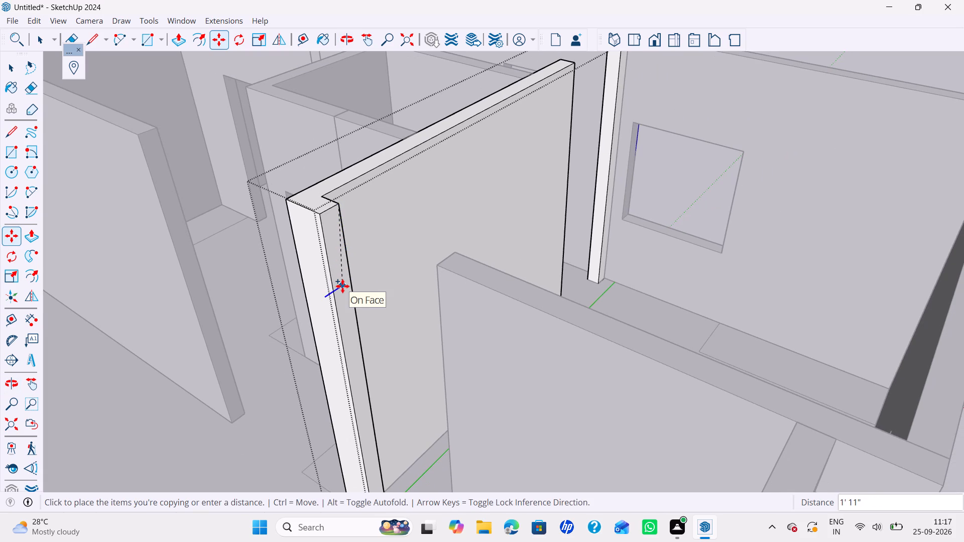
{"action": "scroll", "coordinate": [356, 292], "scroll_direction": "down", "scroll_amount": 6}
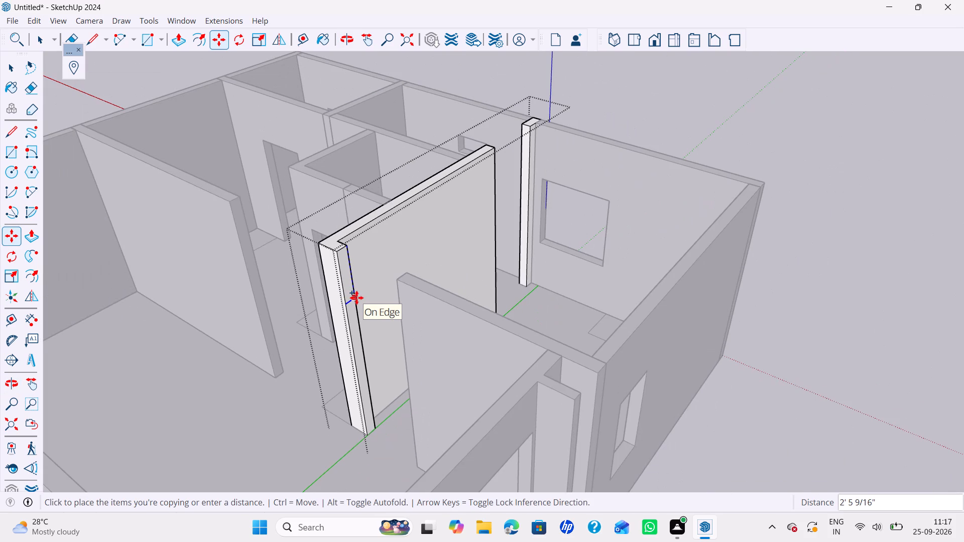
{"action": "key", "text": "2"}
{"action": "key", "text": "BackSpace"}
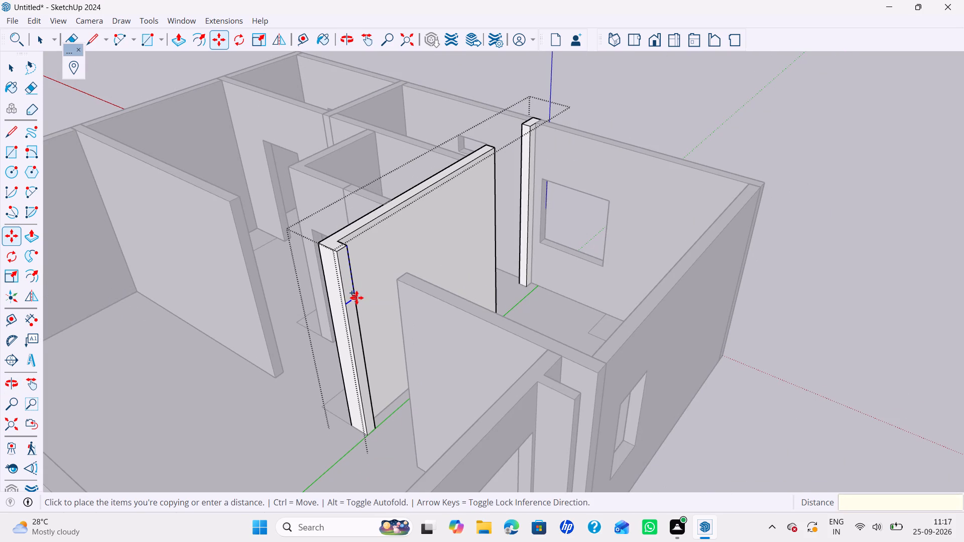
{"action": "type", "text": "3'"}
{"action": "key", "text": "Return"}
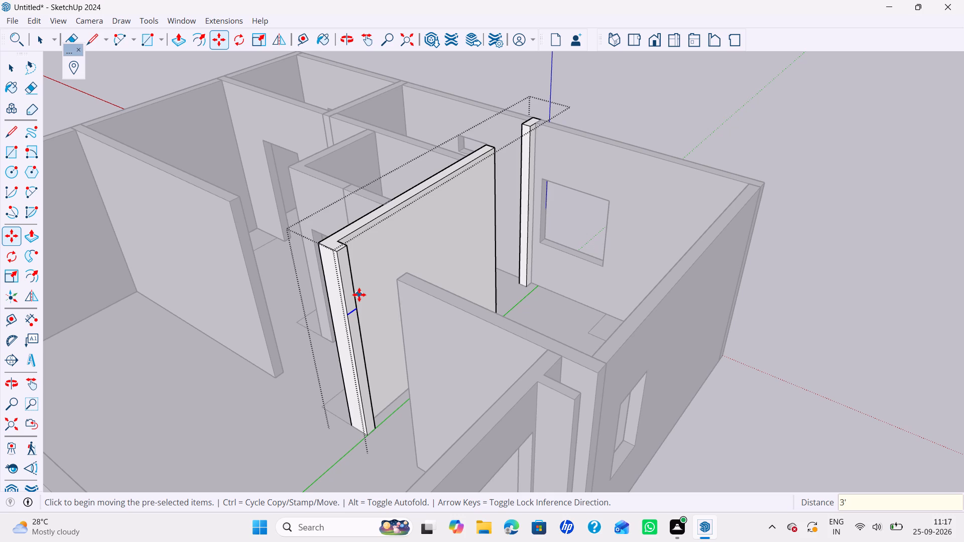
{"action": "key", "text": "0"}
Pull the 3' strip at the top of the long partition's stub 3' across the doorway to the facing wall.
{"action": "key", "text": "p"}
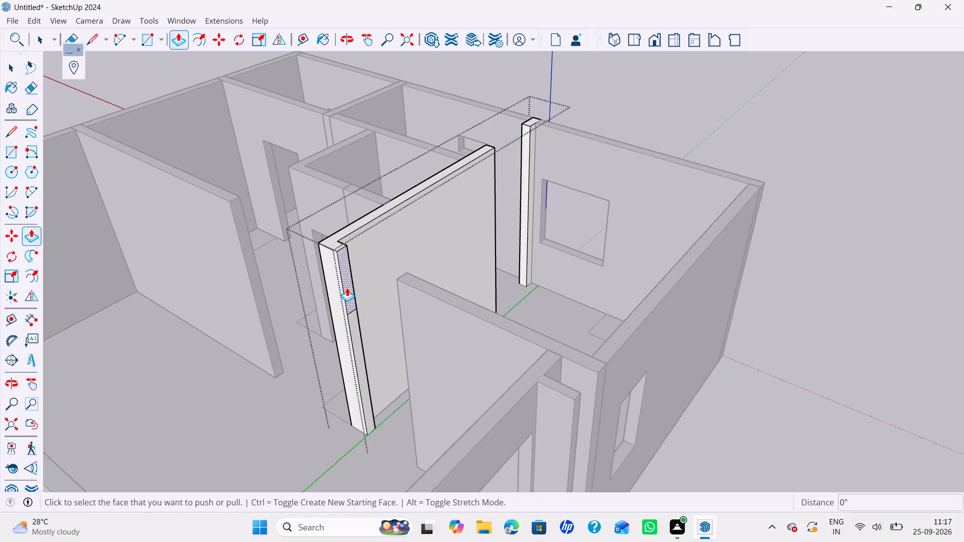
{"action": "left_click", "coordinate": [347, 288]}
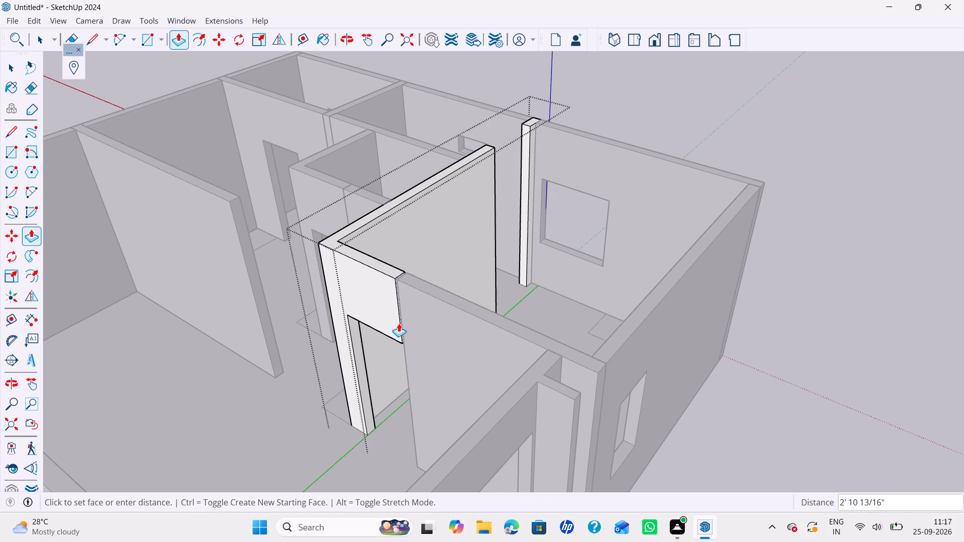
{"action": "scroll", "coordinate": [405, 305], "scroll_direction": "up", "scroll_amount": 3}
{"action": "left_click", "coordinate": [405, 305]}
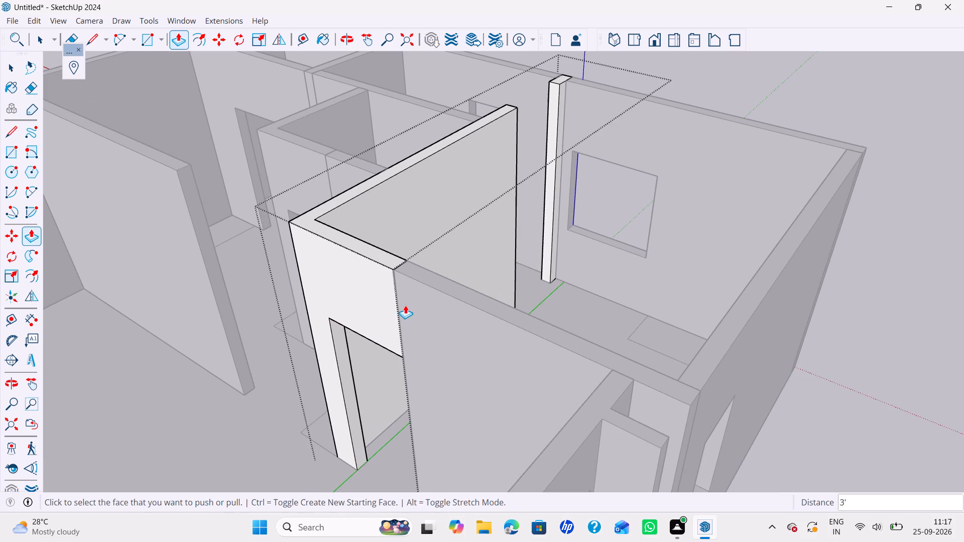
{"action": "key", "text": "space"}
Copy the top edge of the narrow pier's face toward the long partition 3' down, in the same group.
{"action": "middle_click_drag", "start_coordinate": [401, 313], "coordinate": [581, 319]}
{"action": "scroll", "coordinate": [581, 319], "scroll_direction": "down", "scroll_amount": 4}
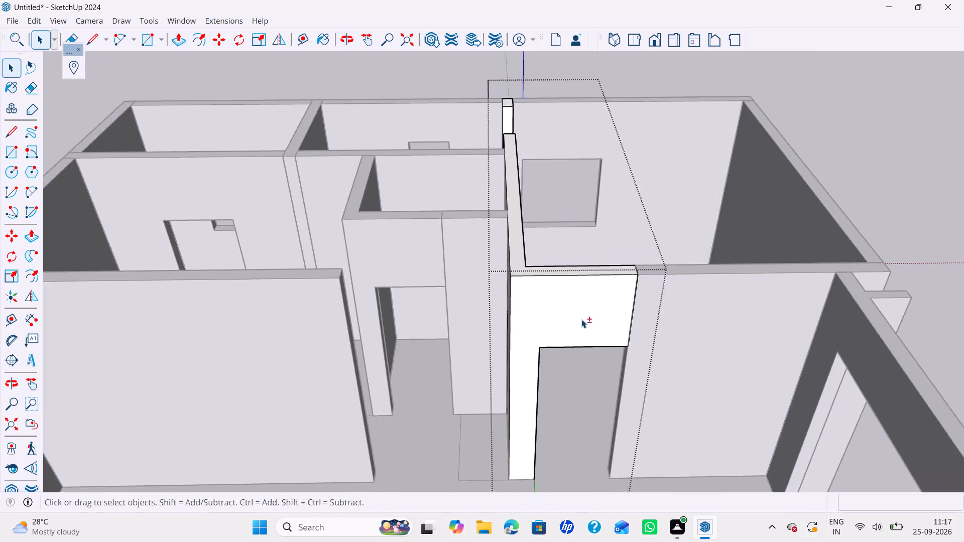
{"action": "middle_click_drag", "start_coordinate": [581, 319], "coordinate": [412, 324], "text": "shift"}
{"action": "middle_click_drag", "start_coordinate": [412, 324], "coordinate": [615, 342]}
{"action": "middle_click_drag", "start_coordinate": [666, 244], "coordinate": [384, 266]}
{"action": "middle_click_drag", "start_coordinate": [504, 210], "coordinate": [500, 317], "text": "shift"}
{"action": "middle_click_drag", "start_coordinate": [541, 300], "coordinate": [415, 292]}
{"action": "scroll", "coordinate": [442, 216], "scroll_direction": "up", "scroll_amount": 5}
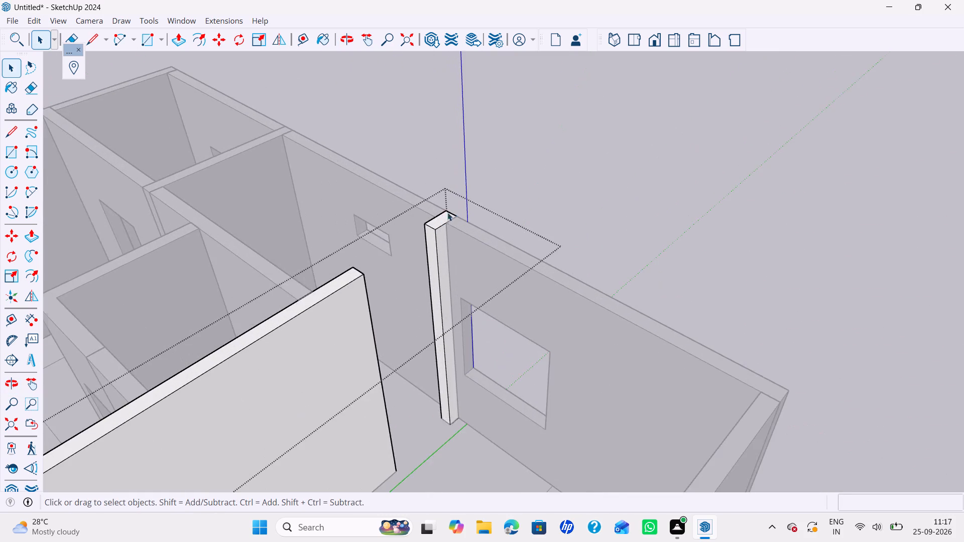
{"action": "scroll", "coordinate": [438, 224], "scroll_direction": "up", "scroll_amount": 2}
{"action": "left_click", "coordinate": [430, 226]}
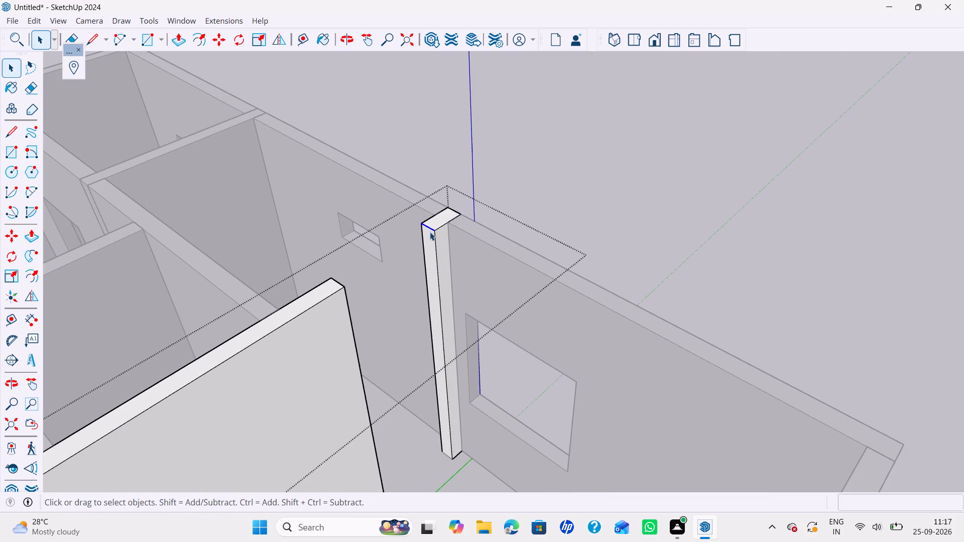
{"action": "key", "text": "m"}
{"action": "left_click", "coordinate": [435, 230]}
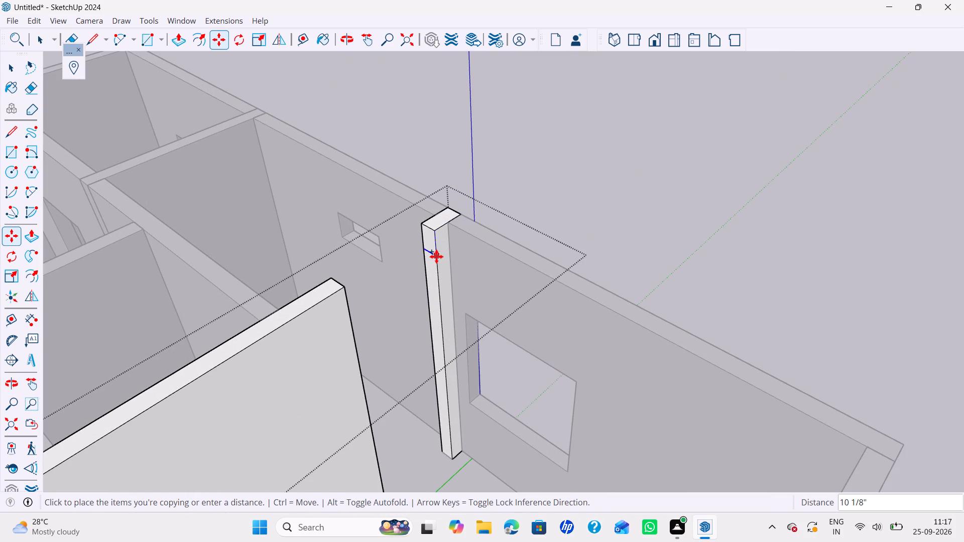
{"action": "type", "text": "3'"}
{"action": "key", "text": "Return"}
{"action": "key", "text": "space"}
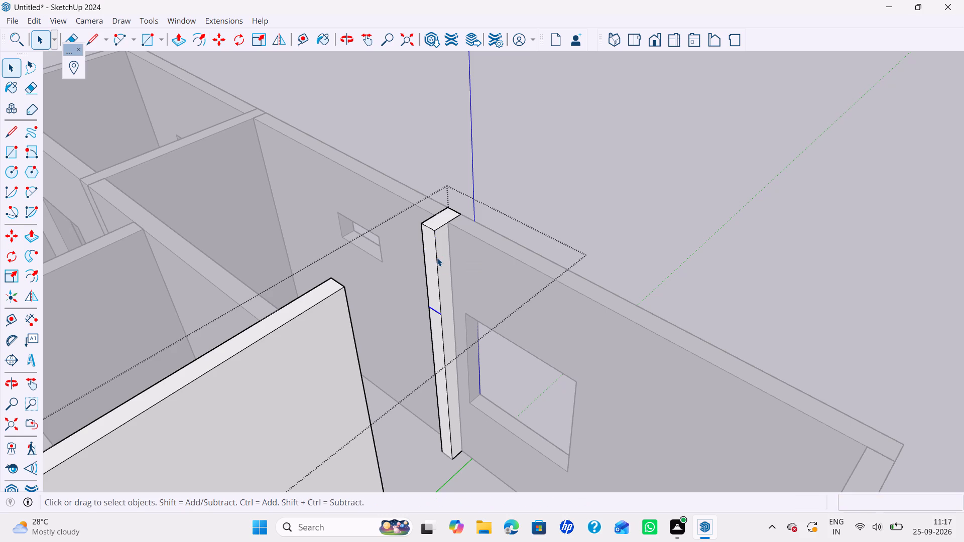
Pull the pier's top strip 3' to the end of the long partition to form the door header.
{"action": "key", "text": "p"}
{"action": "left_click", "coordinate": [434, 262]}
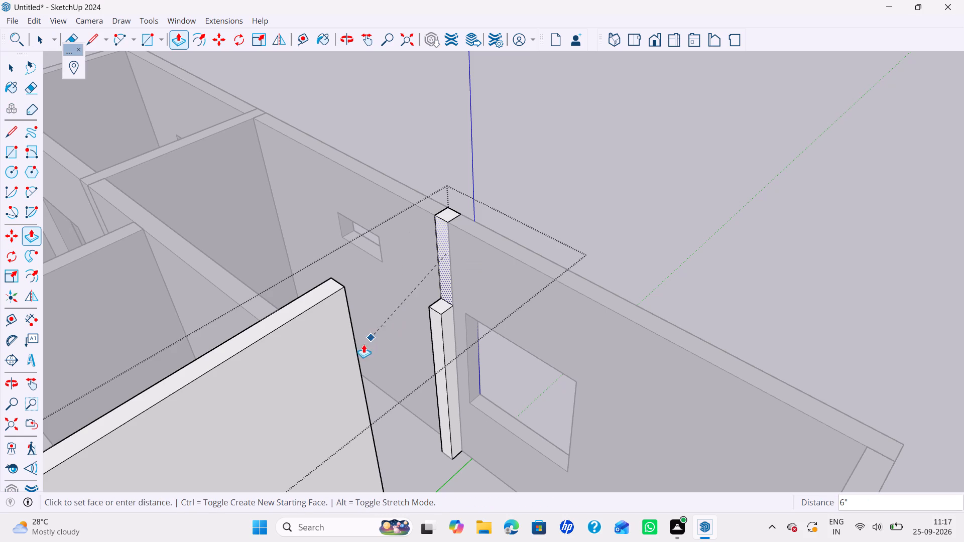
{"action": "left_click", "coordinate": [353, 333]}
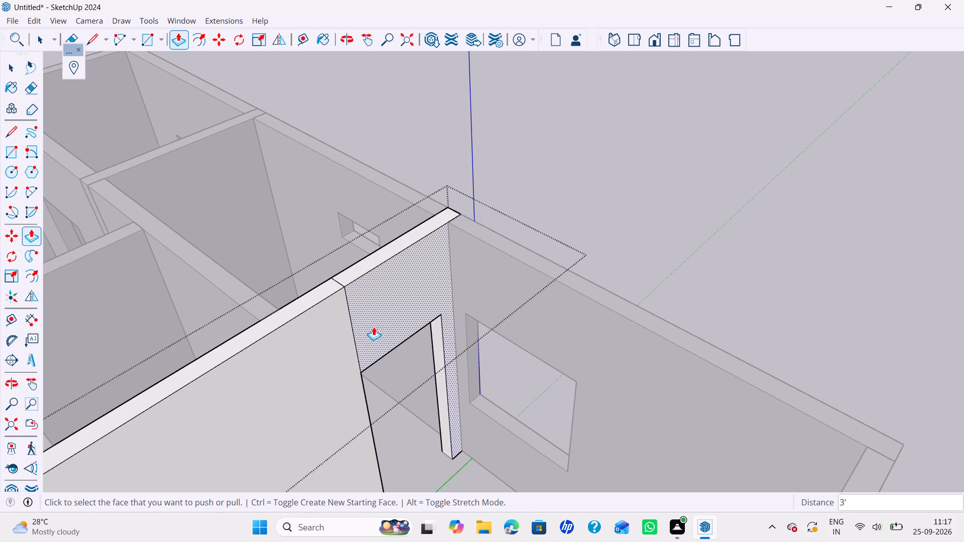
Erase the seam edges where the new header meets the long partition, on its top and both sides, and close the group.
{"action": "key", "text": "e"}
{"action": "left_click_drag", "start_coordinate": [350, 333], "coordinate": [364, 328]}
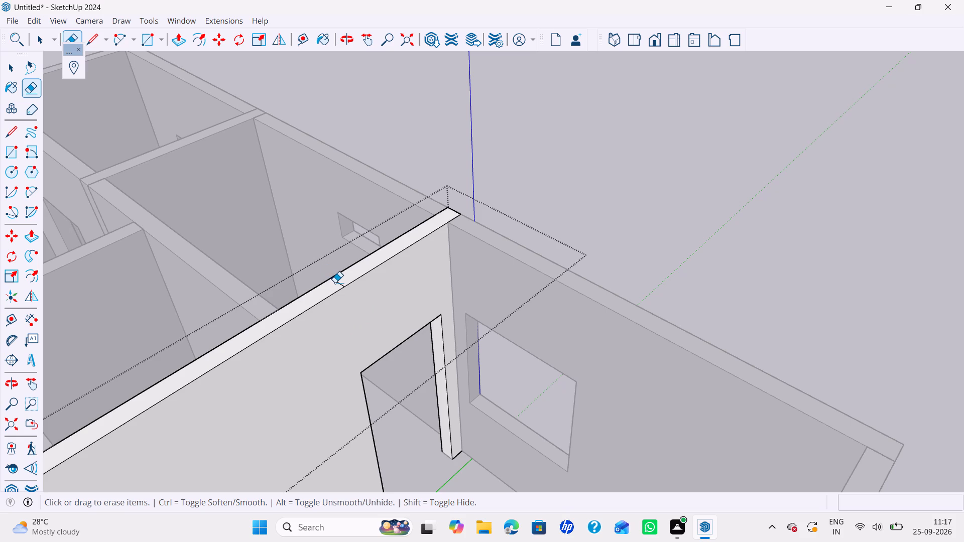
{"action": "left_click", "coordinate": [335, 283]}
{"action": "scroll", "coordinate": [555, 224], "scroll_direction": "down", "scroll_amount": 2}
{"action": "middle_click_drag", "start_coordinate": [557, 230], "coordinate": [384, 304]}
{"action": "scroll", "coordinate": [383, 303], "scroll_direction": "down", "scroll_amount": 1}
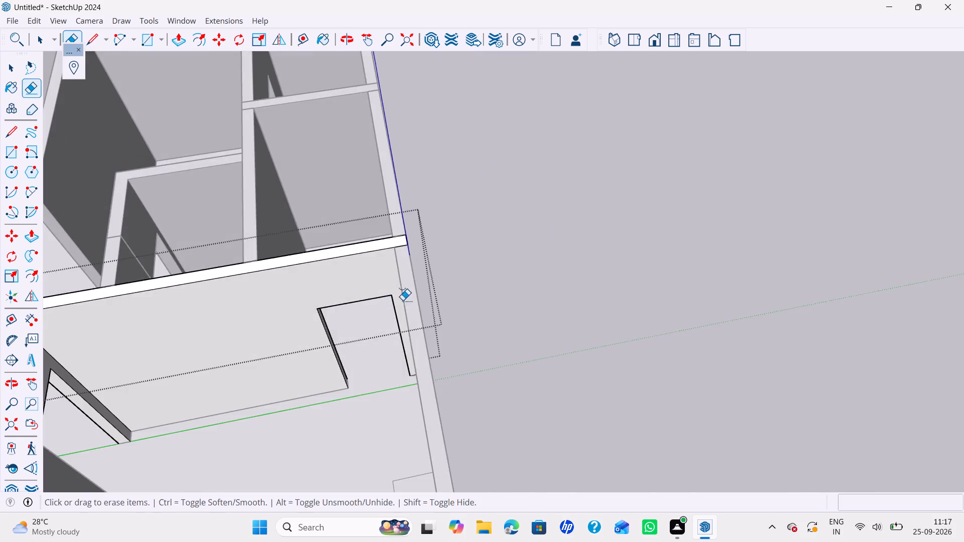
{"action": "middle_click_drag", "start_coordinate": [403, 300], "coordinate": [545, 384], "text": "shift"}
{"action": "middle_click_drag", "start_coordinate": [533, 366], "coordinate": [699, 248], "text": "shift"}
{"action": "middle_click_drag", "start_coordinate": [702, 283], "coordinate": [641, 285]}
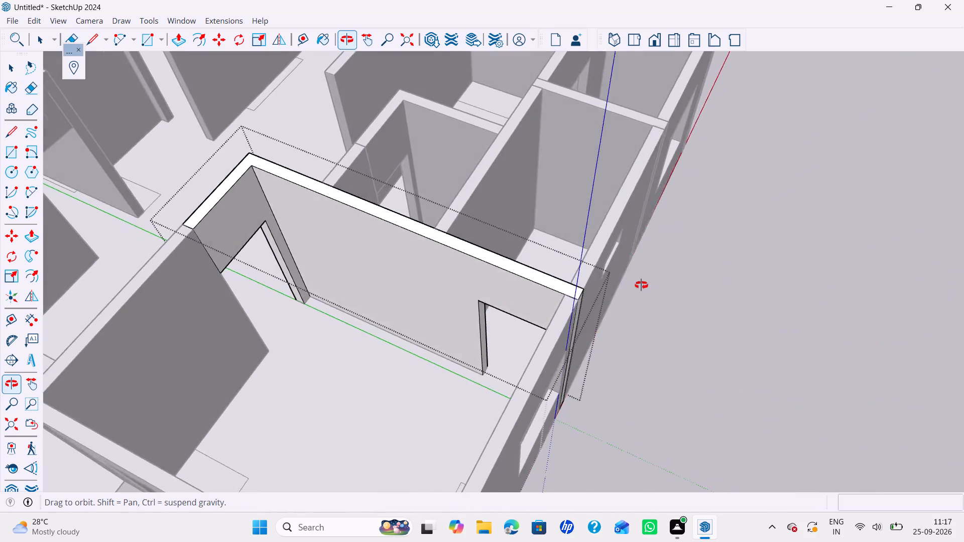
{"action": "middle_click_drag", "start_coordinate": [641, 285], "coordinate": [963, 227]}
{"action": "middle_click_drag", "start_coordinate": [572, 246], "coordinate": [824, 337]}
{"action": "middle_click_drag", "start_coordinate": [217, 149], "coordinate": [416, 175]}
{"action": "scroll", "coordinate": [436, 240], "scroll_direction": "up", "scroll_amount": 3}
{"action": "left_click_drag", "start_coordinate": [445, 233], "coordinate": [466, 231]}
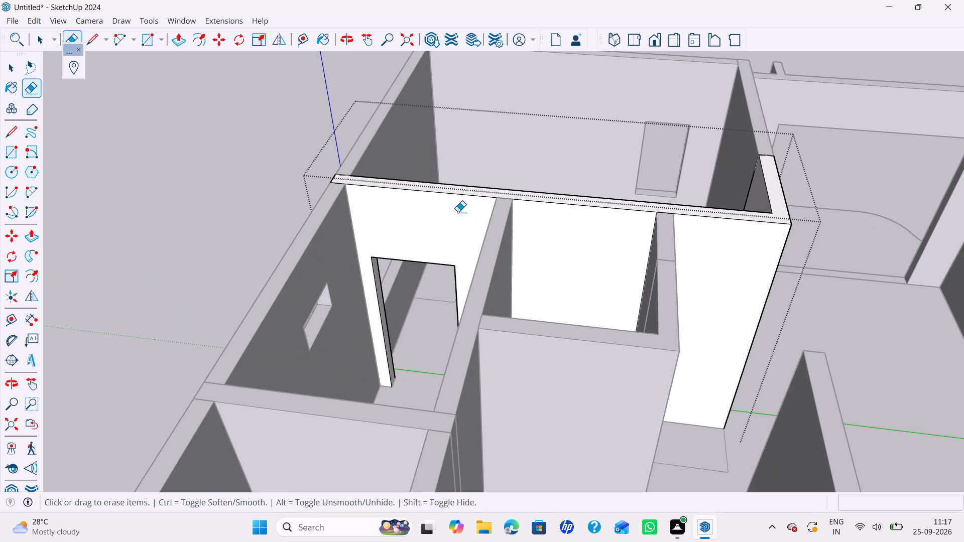
{"action": "key", "text": "space"}
{"action": "left_click", "coordinate": [173, 128]}
Inspect the raised walls from several sides for doorways that still need a header.
{"action": "scroll", "coordinate": [452, 169], "scroll_direction": "down", "scroll_amount": 1}
{"action": "middle_click_drag", "start_coordinate": [452, 169], "coordinate": [155, 193]}
{"action": "scroll", "coordinate": [285, 192], "scroll_direction": "down", "scroll_amount": 2}
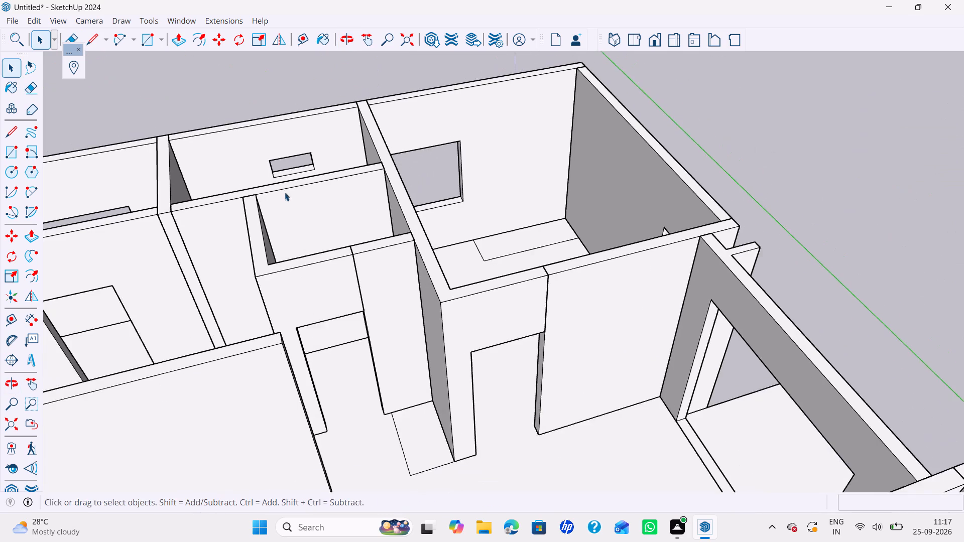
{"action": "middle_click_drag", "start_coordinate": [285, 192], "coordinate": [301, 215], "text": "shift"}
{"action": "middle_click_drag", "start_coordinate": [336, 209], "coordinate": [130, 209]}
{"action": "scroll", "coordinate": [191, 201], "scroll_direction": "down", "scroll_amount": 4}
{"action": "middle_click_drag", "start_coordinate": [235, 218], "coordinate": [339, 225], "text": "shift"}
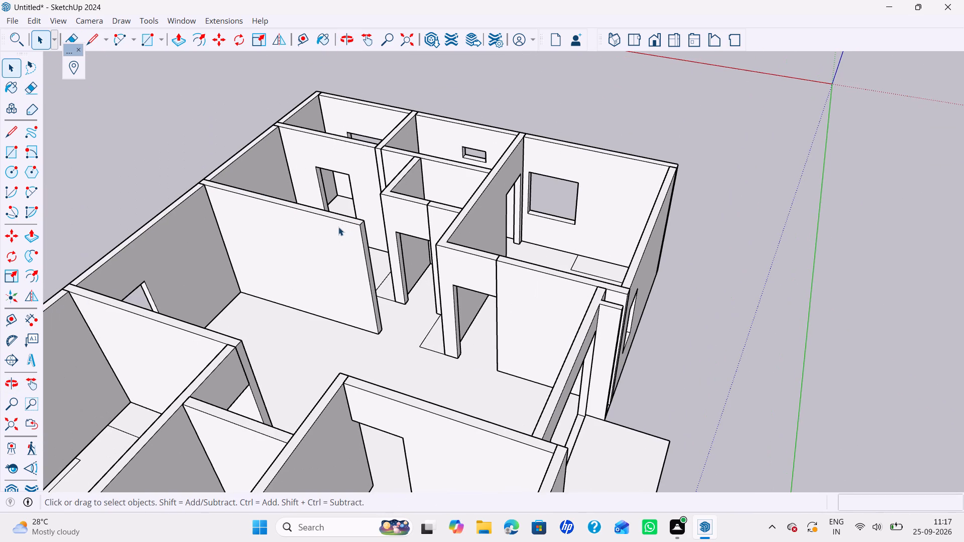
{"action": "scroll", "coordinate": [355, 273], "scroll_direction": "down", "scroll_amount": 3}
{"action": "middle_click_drag", "start_coordinate": [381, 277], "coordinate": [312, 298]}
{"action": "middle_click_drag", "start_coordinate": [320, 293], "coordinate": [430, 326], "text": "shift"}
{"action": "middle_click_drag", "start_coordinate": [430, 326], "coordinate": [300, 326]}
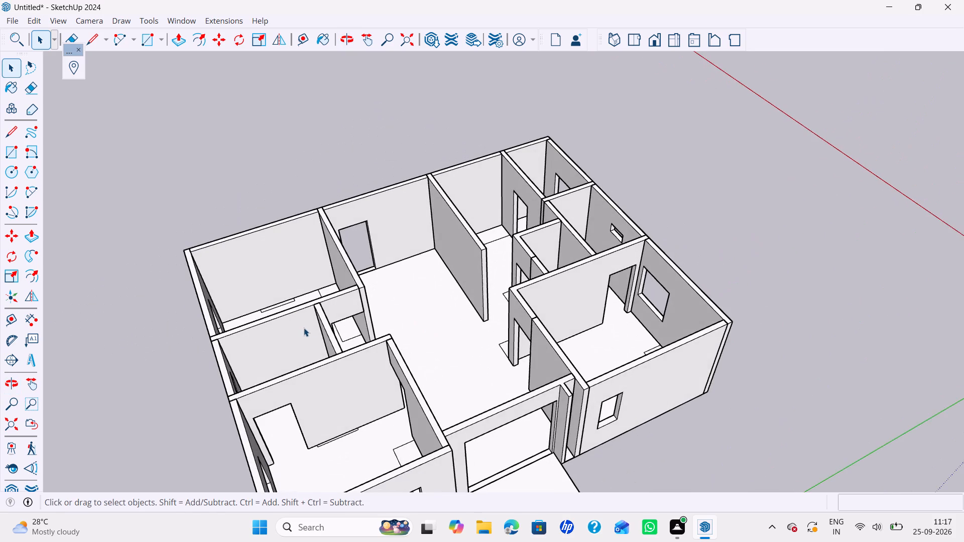
{"action": "scroll", "coordinate": [304, 328], "scroll_direction": "up", "scroll_amount": 2}
{"action": "scroll", "coordinate": [533, 252], "scroll_direction": "up", "scroll_amount": 3}
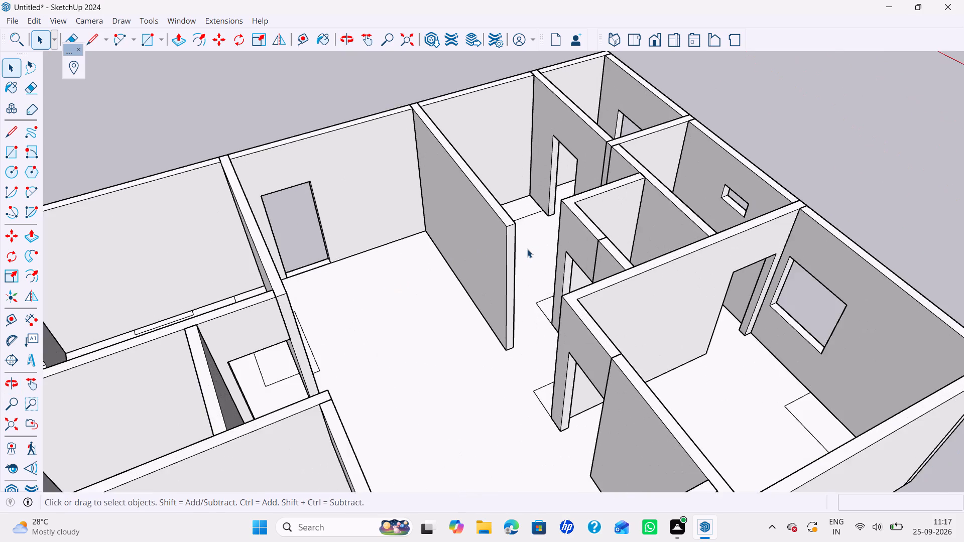
{"action": "scroll", "coordinate": [527, 249], "scroll_direction": "up", "scroll_amount": 5}
{"action": "middle_click_drag", "start_coordinate": [574, 232], "coordinate": [285, 326]}
{"action": "scroll", "coordinate": [335, 276], "scroll_direction": "down", "scroll_amount": 3}
{"action": "middle_click_drag", "start_coordinate": [368, 266], "coordinate": [432, 356], "text": "shift"}
{"action": "middle_click_drag", "start_coordinate": [431, 353], "coordinate": [325, 354]}
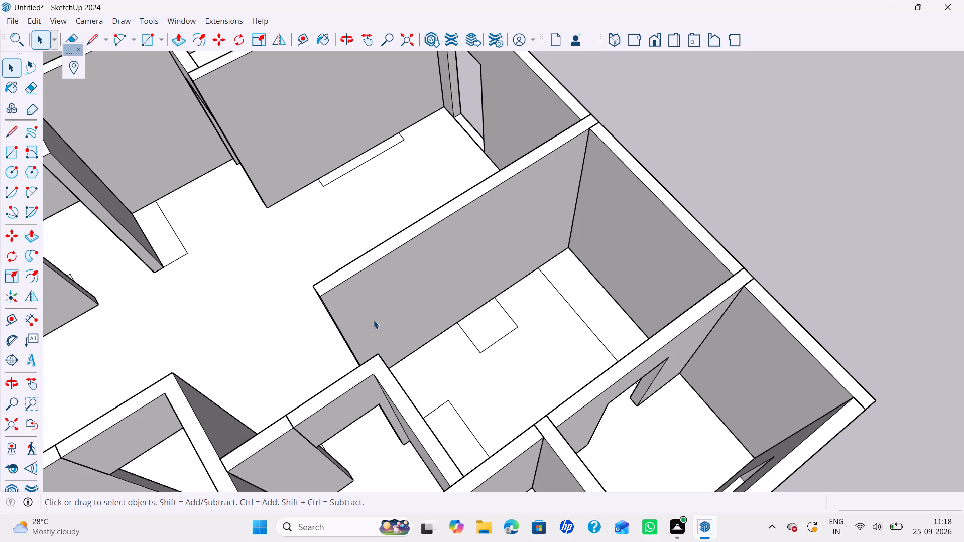
Open the group of the free-ended partition and copy its vertical end edge 6" inward along the side face.
{"action": "scroll", "coordinate": [367, 403], "scroll_direction": "down", "scroll_amount": 4}
{"action": "middle_click_drag", "start_coordinate": [370, 390], "coordinate": [397, 406], "text": "shift"}
{"action": "middle_click_drag", "start_coordinate": [408, 402], "coordinate": [400, 401]}
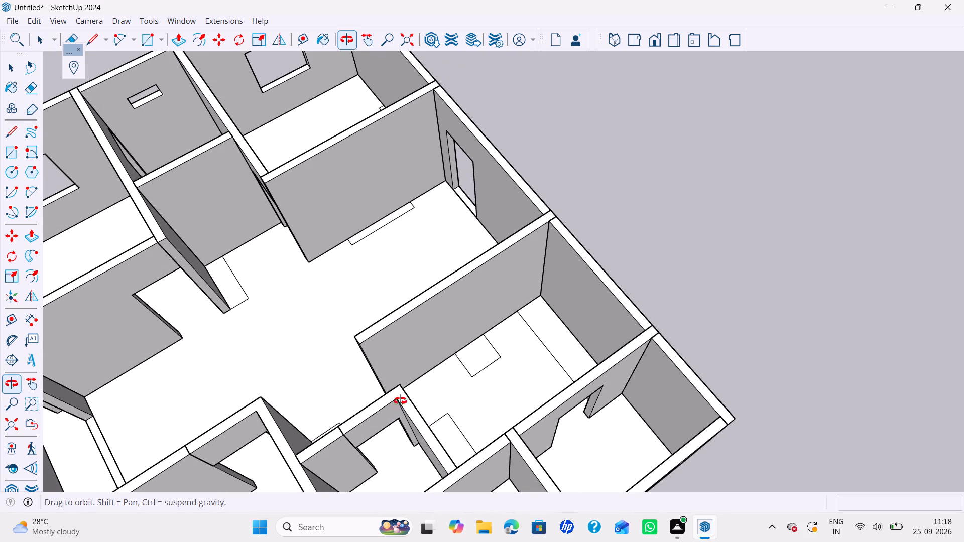
{"action": "middle_click_drag", "start_coordinate": [400, 401], "coordinate": [319, 388]}
{"action": "scroll", "coordinate": [342, 345], "scroll_direction": "down", "scroll_amount": 2}
{"action": "middle_click_drag", "start_coordinate": [342, 345], "coordinate": [377, 386], "text": "shift"}
{"action": "middle_click_drag", "start_coordinate": [369, 381], "coordinate": [349, 359]}
{"action": "scroll", "coordinate": [357, 349], "scroll_direction": "up", "scroll_amount": 5}
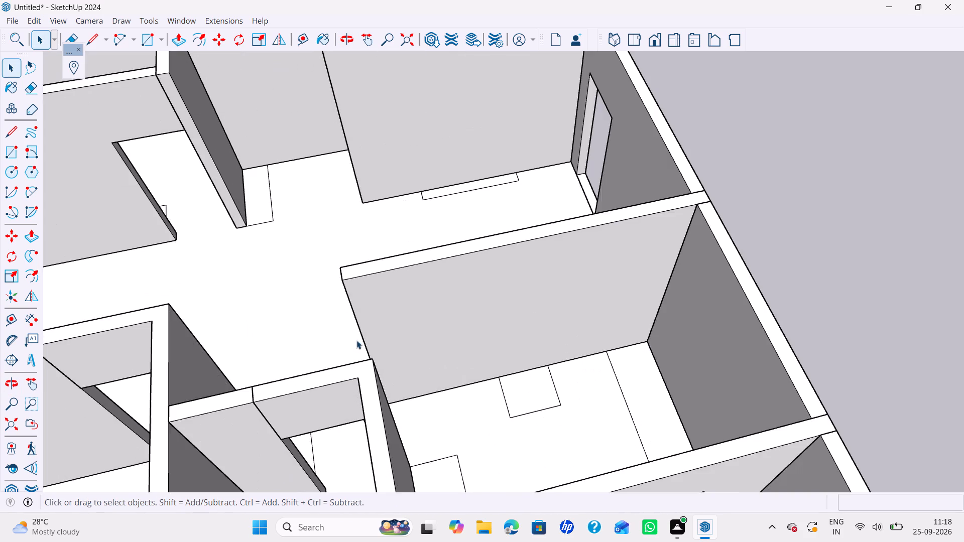
{"action": "scroll", "coordinate": [357, 311], "scroll_direction": "up", "scroll_amount": 5}
{"action": "scroll", "coordinate": [351, 302], "scroll_direction": "down", "scroll_amount": 3}
{"action": "middle_click_drag", "start_coordinate": [352, 304], "coordinate": [374, 328], "text": "shift"}
{"action": "scroll", "coordinate": [372, 325], "scroll_direction": "up", "scroll_amount": 3}
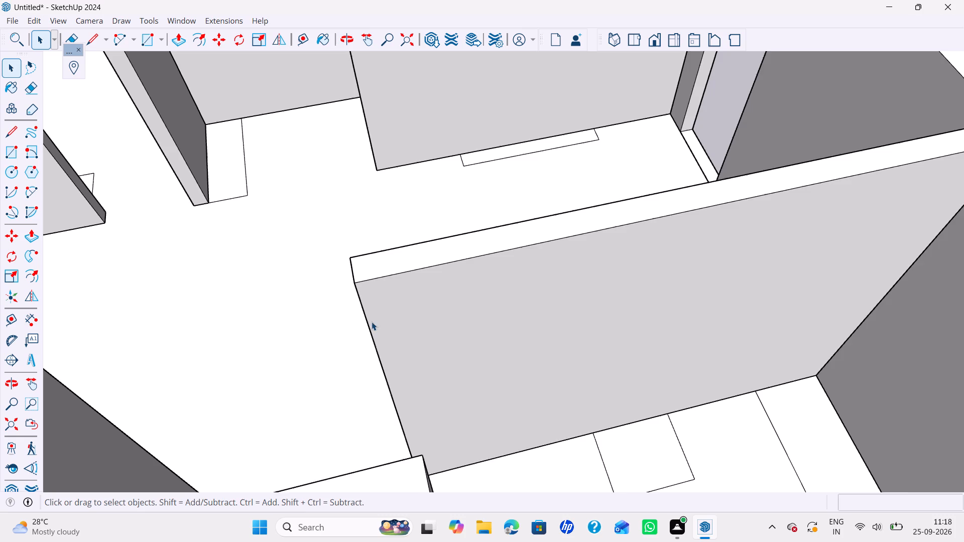
{"action": "scroll", "coordinate": [372, 322], "scroll_direction": "up", "scroll_amount": 2}
{"action": "scroll", "coordinate": [363, 312], "scroll_direction": "down", "scroll_amount": 6}
{"action": "middle_click_drag", "start_coordinate": [360, 315], "coordinate": [383, 332], "text": "shift"}
{"action": "scroll", "coordinate": [381, 330], "scroll_direction": "up", "scroll_amount": 1}
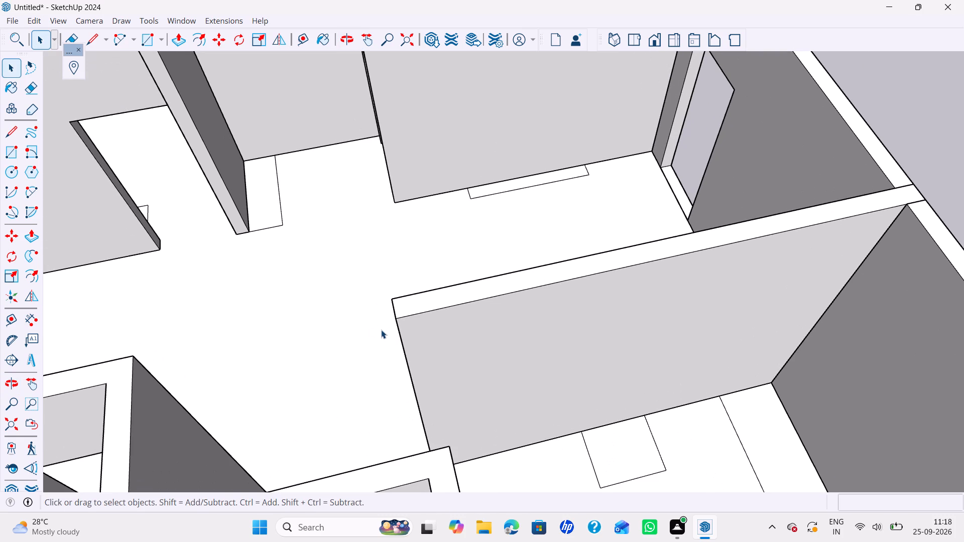
{"action": "left_click", "coordinate": [408, 331]}
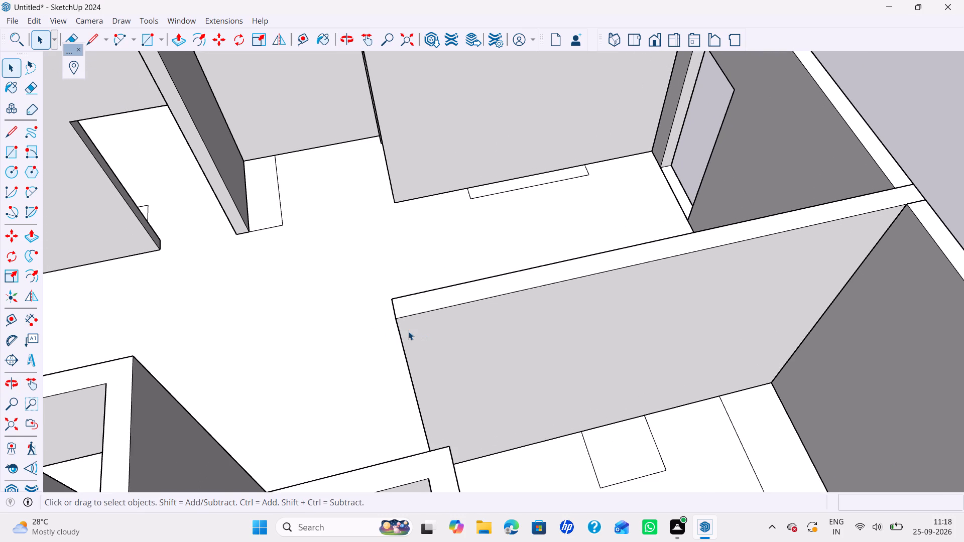
{"action": "left_click", "coordinate": [408, 331]}
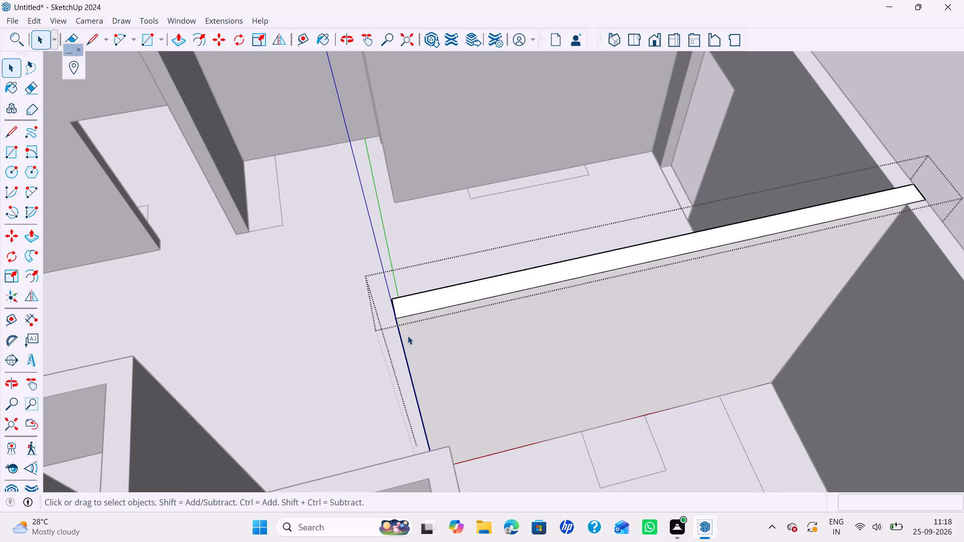
{"action": "left_click", "coordinate": [401, 346]}
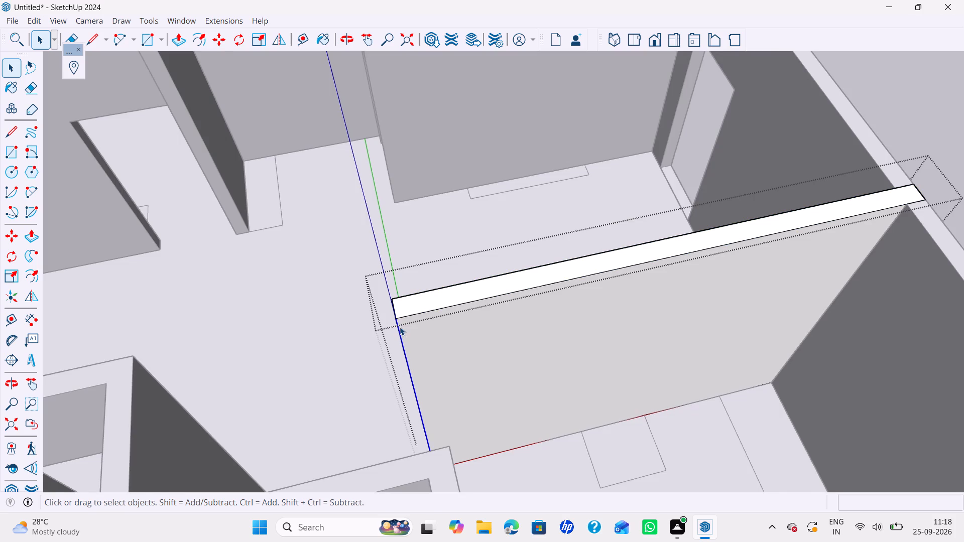
{"action": "key", "text": "m"}
{"action": "scroll", "coordinate": [400, 326], "scroll_direction": "up", "scroll_amount": 2}
{"action": "left_click", "coordinate": [395, 320], "text": "ctrl"}
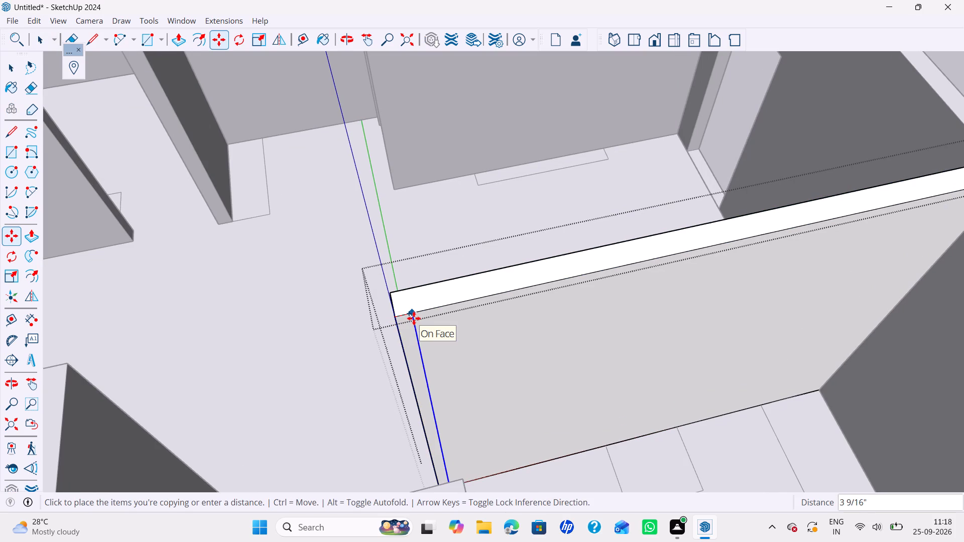
{"action": "type", "text": "6\""}
{"action": "key", "text": "Return"}
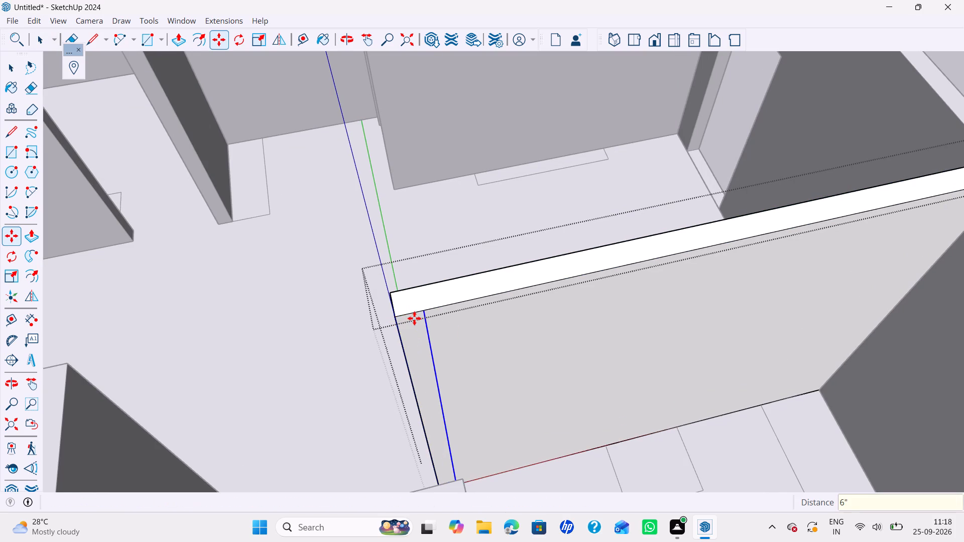
Copy the short 6" top edge at the partition's end 3' down the side face.
{"action": "key", "text": "space"}
{"action": "left_click", "coordinate": [416, 312]}
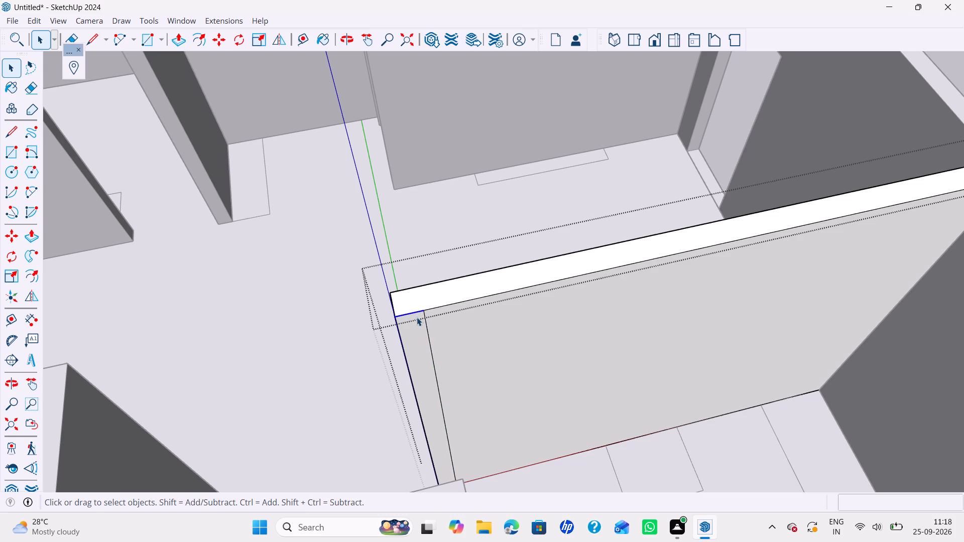
{"action": "key", "text": "m"}
{"action": "left_click", "coordinate": [423, 314]}
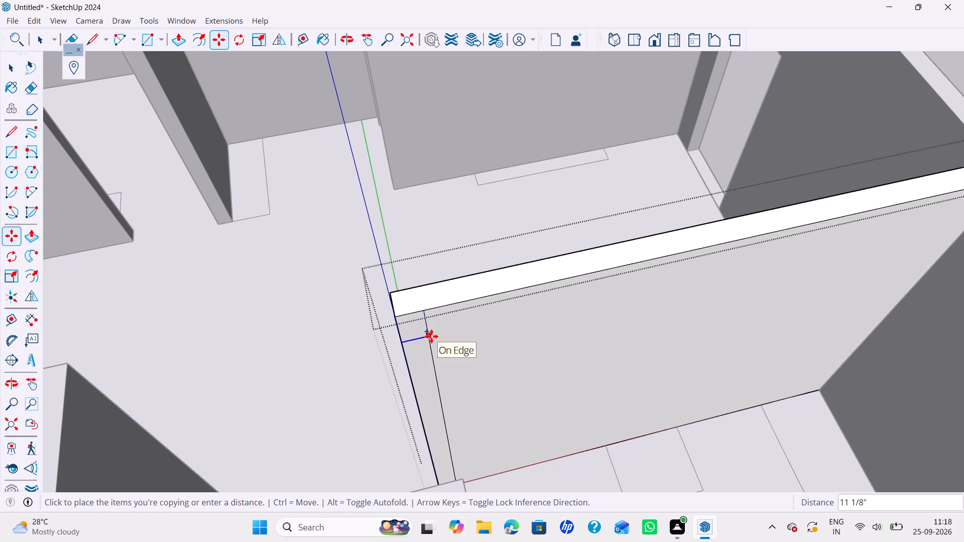
{"action": "type", "text": "3'"}
{"action": "key", "text": "Return"}
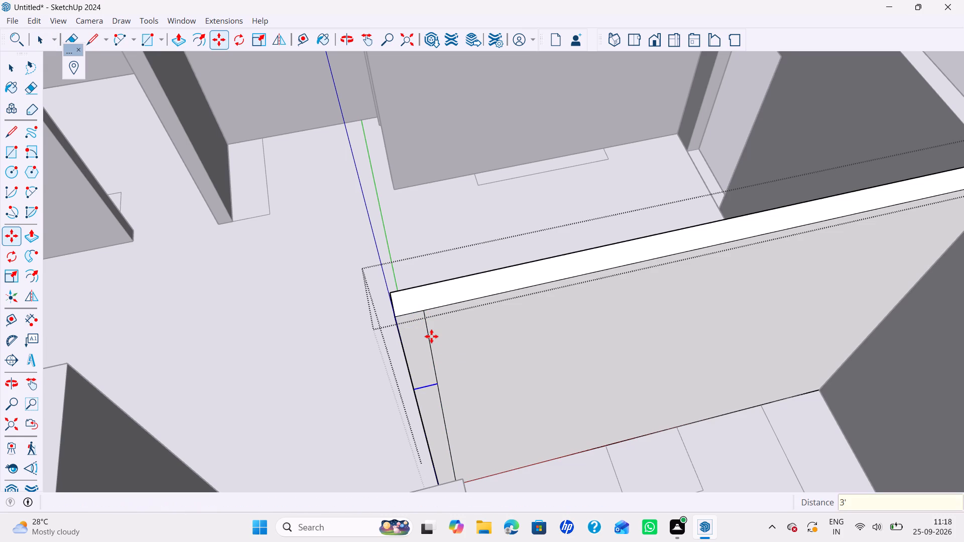
Pull the 6" by 3' panel at the partition's end 3' across the doorway to the facing wall as a header, and close the group.
{"action": "key", "text": "space"}
{"action": "type", "text": "p"}
{"action": "left_click", "coordinate": [410, 357]}
{"action": "scroll", "coordinate": [410, 383], "scroll_direction": "down", "scroll_amount": 8}
{"action": "middle_click_drag", "start_coordinate": [412, 414], "coordinate": [415, 368], "text": "shift"}
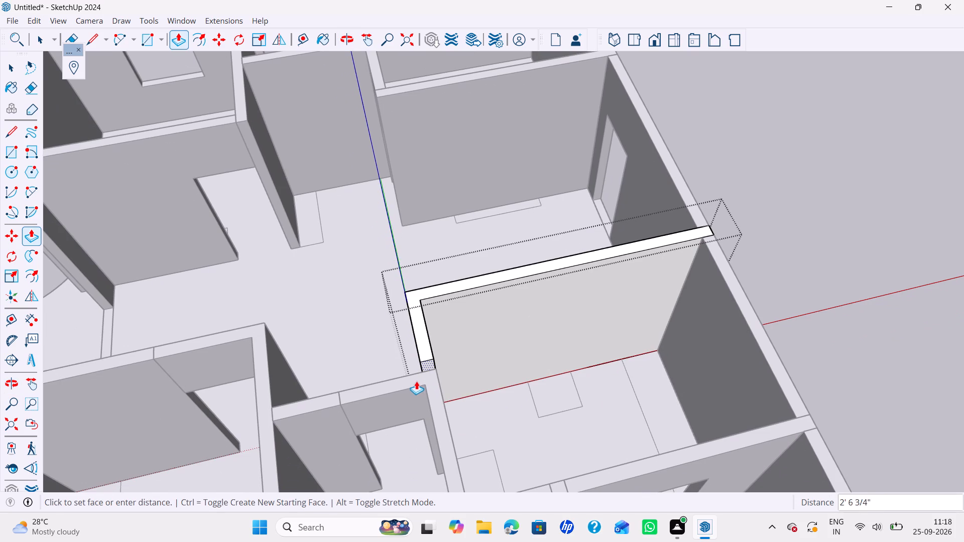
{"action": "left_click", "coordinate": [374, 384]}
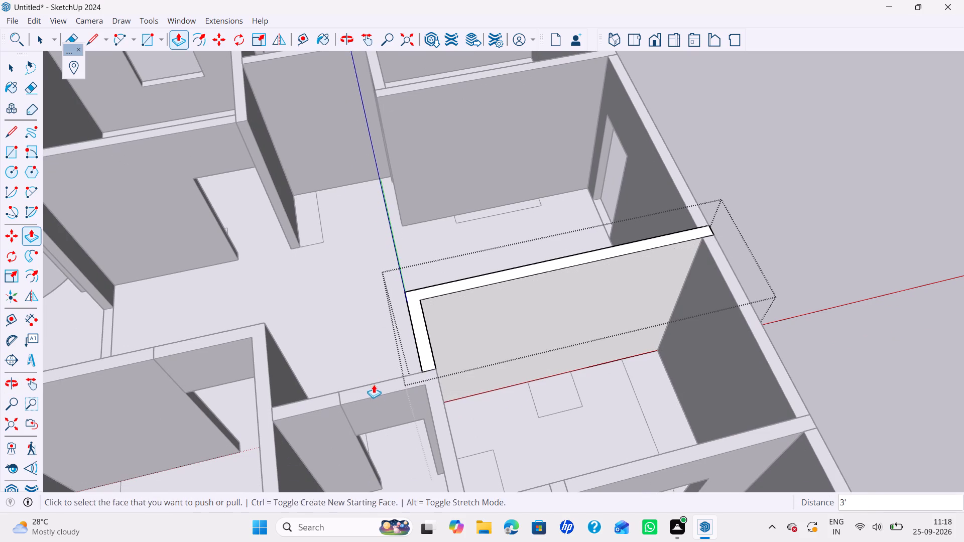
{"action": "key", "text": "space"}
{"action": "middle_click_drag", "start_coordinate": [374, 384], "coordinate": [650, 359]}
{"action": "key", "text": "space"}
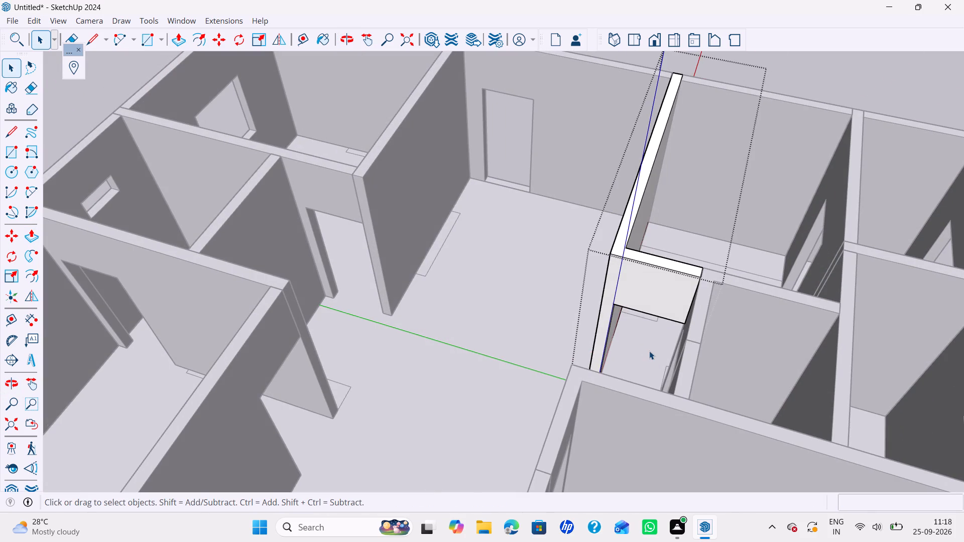
{"action": "key", "text": "space"}
{"action": "key", "text": "Escape"}
{"action": "key", "text": "Escape"}
Examine the whole house model from all around, checking the doorways, headers and window openings.
{"action": "scroll", "coordinate": [643, 368], "scroll_direction": "down", "scroll_amount": 7}
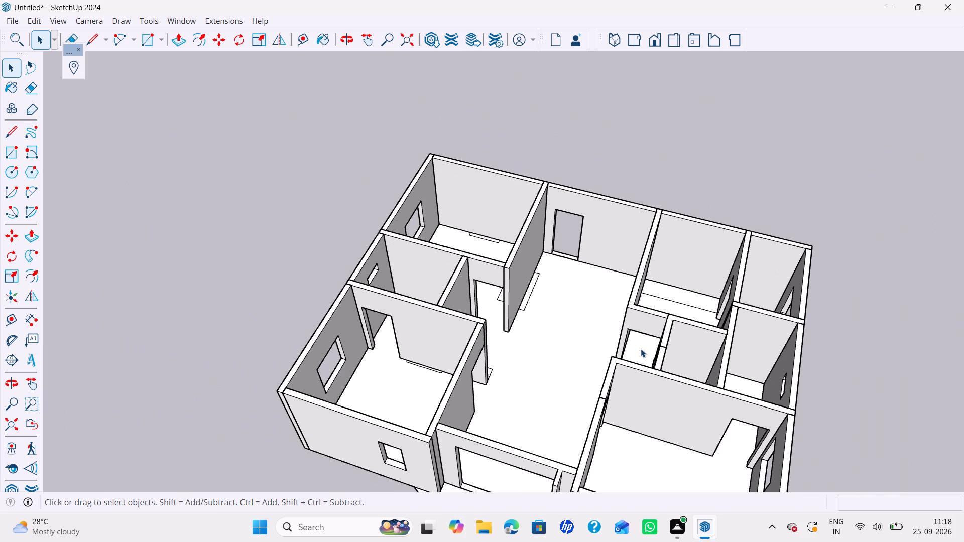
{"action": "middle_click_drag", "start_coordinate": [641, 353], "coordinate": [426, 327]}
{"action": "scroll", "coordinate": [637, 351], "scroll_direction": "up", "scroll_amount": 1}
{"action": "middle_click_drag", "start_coordinate": [548, 342], "coordinate": [374, 325]}
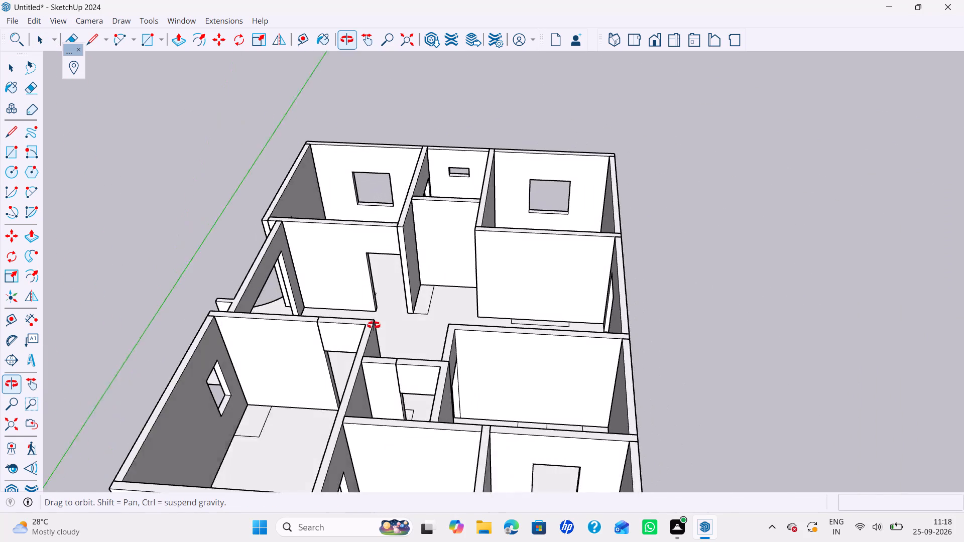
{"action": "middle_click_drag", "start_coordinate": [374, 325], "coordinate": [510, 340]}
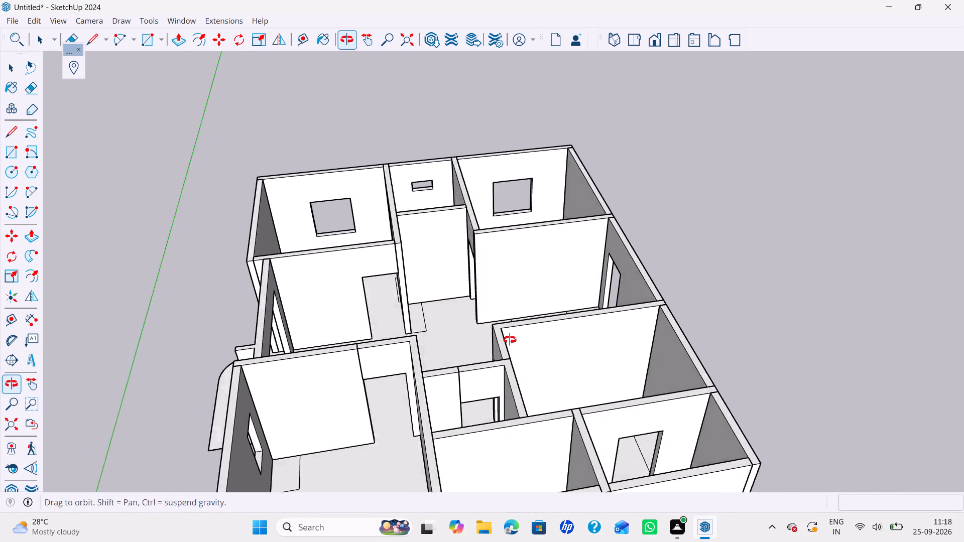
{"action": "middle_click_drag", "start_coordinate": [510, 340], "coordinate": [638, 357]}
{"action": "middle_click_drag", "start_coordinate": [576, 355], "coordinate": [687, 357]}
{"action": "scroll", "coordinate": [666, 360], "scroll_direction": "down", "scroll_amount": 2}
{"action": "middle_click_drag", "start_coordinate": [666, 360], "coordinate": [872, 320]}
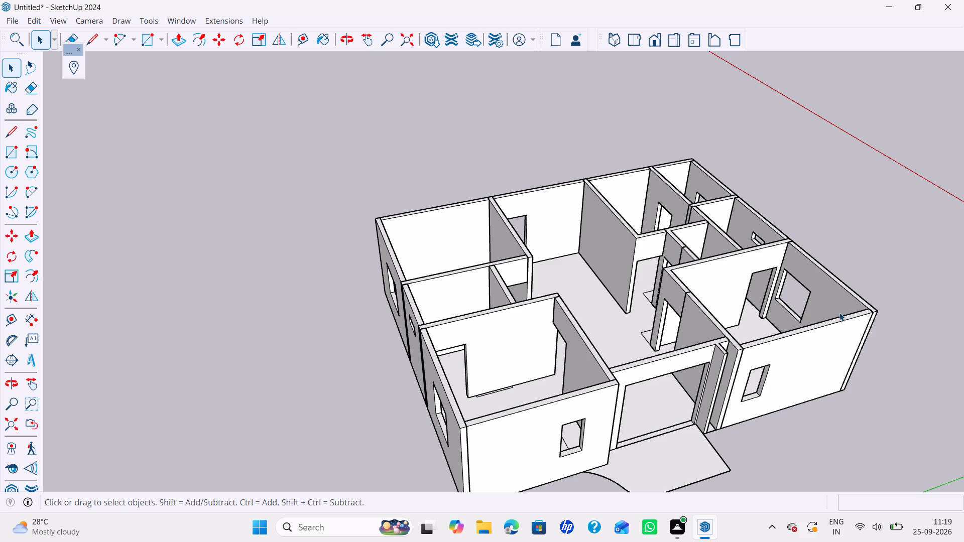
{"action": "scroll", "coordinate": [870, 264], "scroll_direction": "up", "scroll_amount": 3}
{"action": "scroll", "coordinate": [871, 263], "scroll_direction": "down", "scroll_amount": 2}
{"action": "middle_click_drag", "start_coordinate": [871, 263], "coordinate": [769, 268]}
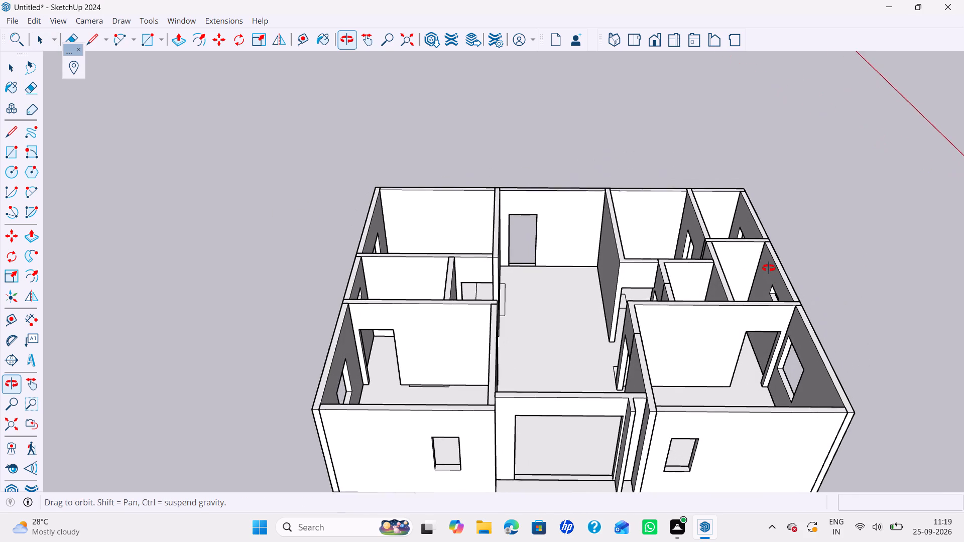
{"action": "middle_click_drag", "start_coordinate": [769, 268], "coordinate": [871, 252]}
{"action": "middle_click_drag", "start_coordinate": [680, 270], "coordinate": [755, 298]}
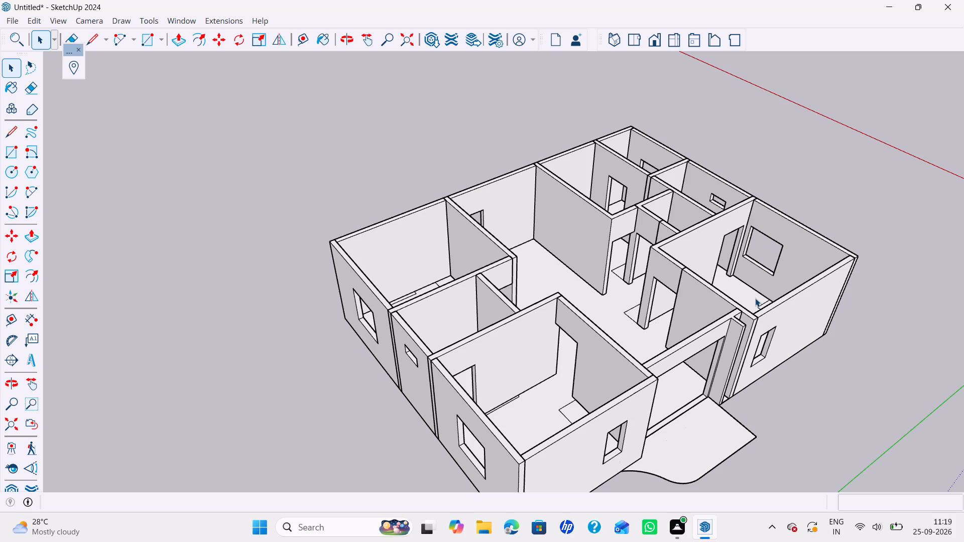
{"action": "scroll", "coordinate": [643, 341], "scroll_direction": "down", "scroll_amount": 3}
{"action": "middle_click_drag", "start_coordinate": [644, 335], "coordinate": [522, 361], "text": "shift"}
{"action": "middle_click_drag", "start_coordinate": [524, 360], "coordinate": [562, 363]}
{"action": "scroll", "coordinate": [562, 363], "scroll_direction": "down", "scroll_amount": 1}
{"action": "middle_click_drag", "start_coordinate": [562, 363], "coordinate": [540, 354]}
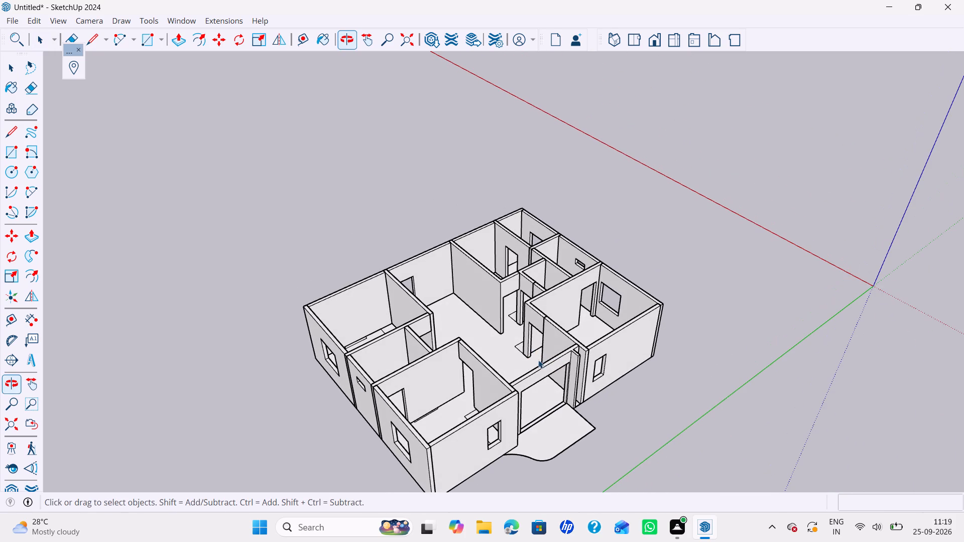
{"action": "scroll", "coordinate": [526, 378], "scroll_direction": "down", "scroll_amount": 1}
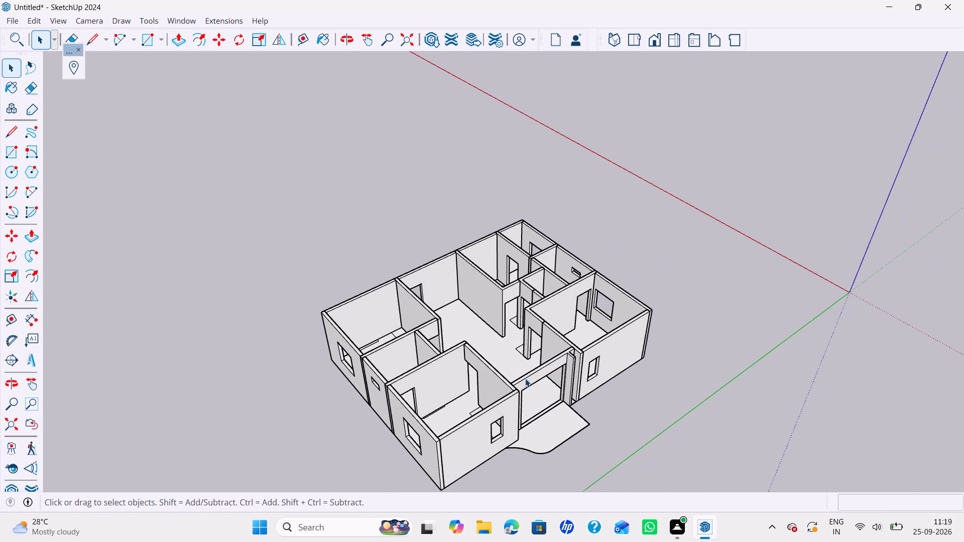
{"action": "middle_click_drag", "start_coordinate": [525, 378], "coordinate": [537, 341]}
{"action": "middle_click_drag", "start_coordinate": [540, 354], "coordinate": [505, 326]}
{"action": "scroll", "coordinate": [479, 284], "scroll_direction": "up", "scroll_amount": 6}
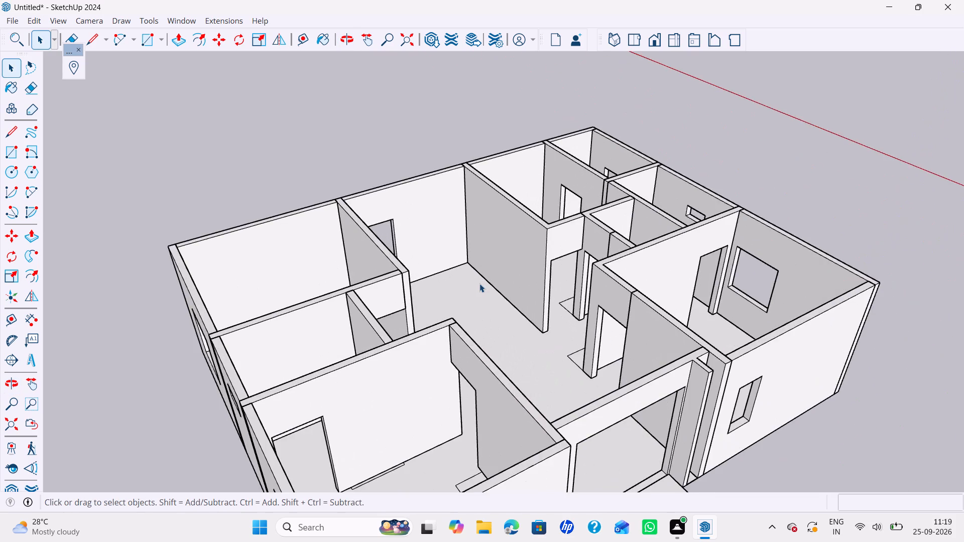
{"action": "scroll", "coordinate": [495, 284], "scroll_direction": "down", "scroll_amount": 3}
{"action": "middle_click_drag", "start_coordinate": [499, 286], "coordinate": [406, 309]}
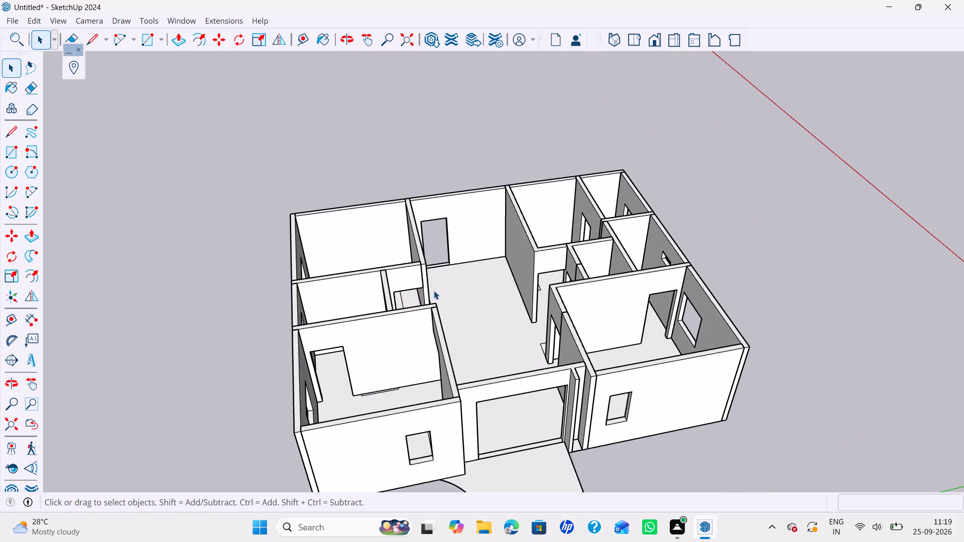
{"action": "scroll", "coordinate": [436, 298], "scroll_direction": "down", "scroll_amount": 3}
{"action": "middle_click_drag", "start_coordinate": [438, 310], "coordinate": [440, 331], "text": "shift"}
{"action": "middle_click_drag", "start_coordinate": [440, 331], "coordinate": [377, 329]}
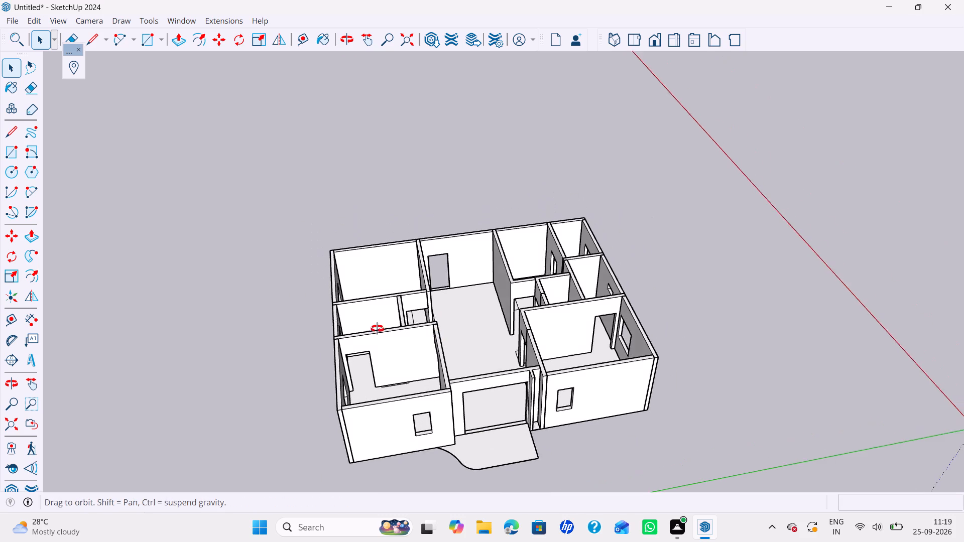
{"action": "middle_click_drag", "start_coordinate": [377, 329], "coordinate": [376, 329]}
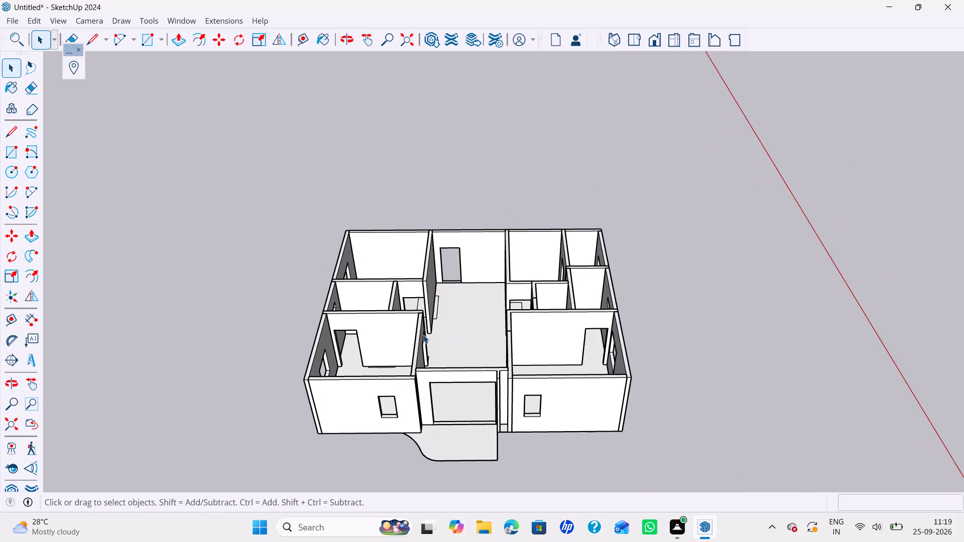
{"action": "scroll", "coordinate": [577, 293], "scroll_direction": "up", "scroll_amount": 3}
{"action": "middle_click_drag", "start_coordinate": [405, 347], "coordinate": [667, 345]}
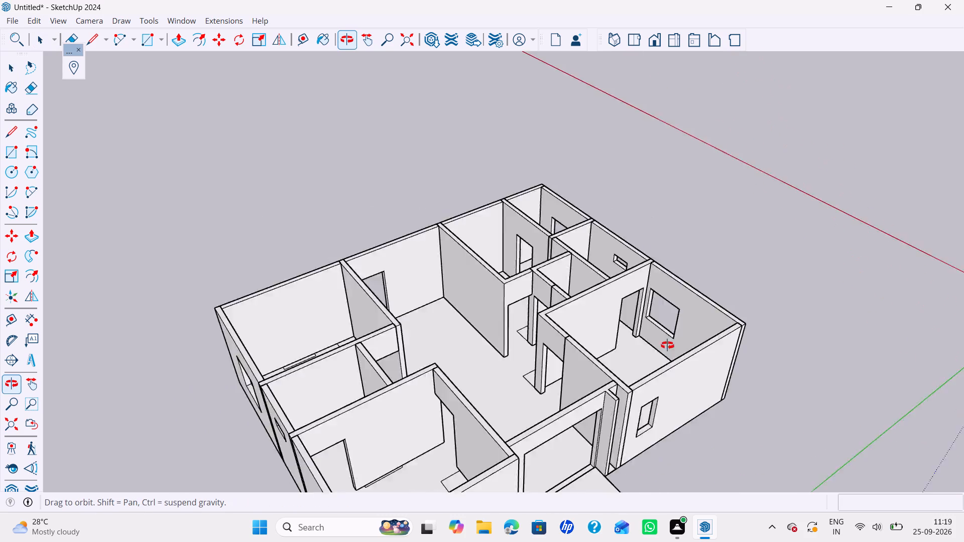
{"action": "middle_click_drag", "start_coordinate": [667, 345], "coordinate": [422, 390]}
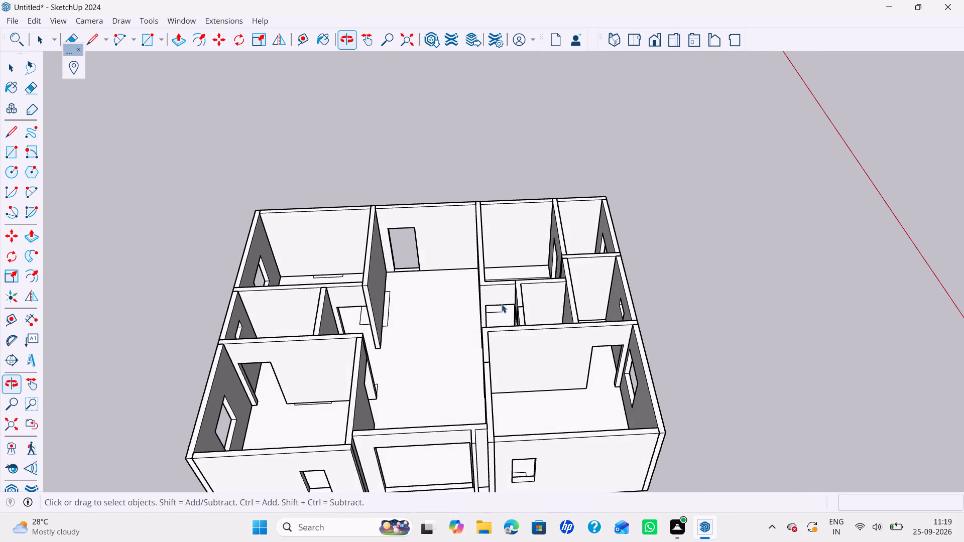
Examine the room layout of the house model from several sides and from above.
{"action": "scroll", "coordinate": [536, 285], "scroll_direction": "up", "scroll_amount": 4}
{"action": "scroll", "coordinate": [452, 354], "scroll_direction": "up", "scroll_amount": 1}
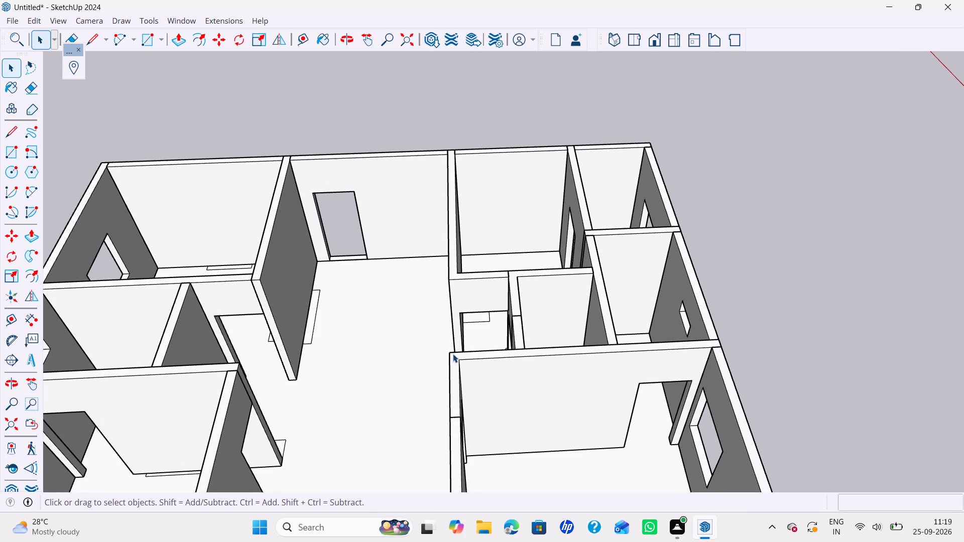
{"action": "scroll", "coordinate": [453, 354], "scroll_direction": "down", "scroll_amount": 4}
{"action": "middle_click_drag", "start_coordinate": [457, 356], "coordinate": [464, 360], "text": "shift"}
{"action": "scroll", "coordinate": [454, 354], "scroll_direction": "down", "scroll_amount": 4}
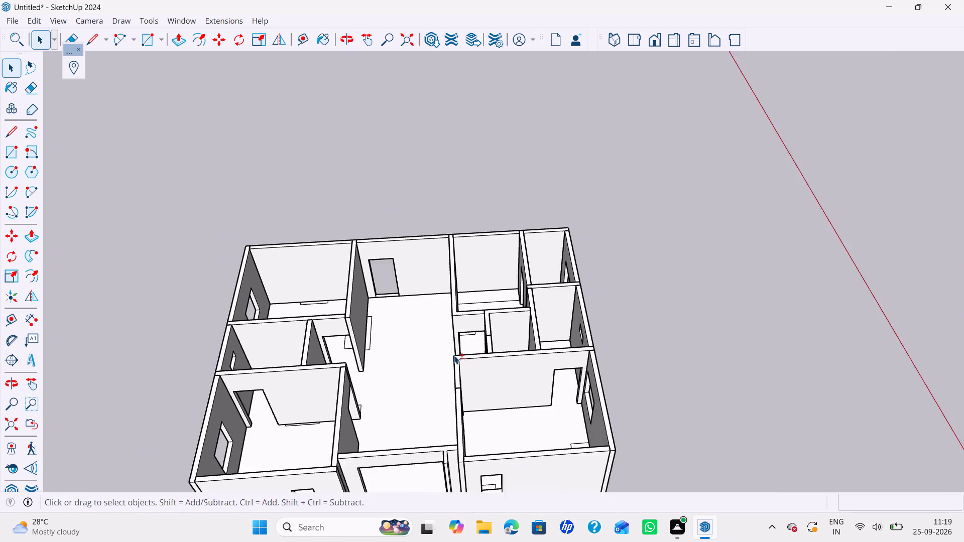
{"action": "middle_click_drag", "start_coordinate": [454, 355], "coordinate": [554, 371], "text": "shift"}
{"action": "scroll", "coordinate": [554, 369], "scroll_direction": "up", "scroll_amount": 1}
{"action": "scroll", "coordinate": [582, 370], "scroll_direction": "down", "scroll_amount": 4}
{"action": "middle_click_drag", "start_coordinate": [584, 370], "coordinate": [385, 338]}
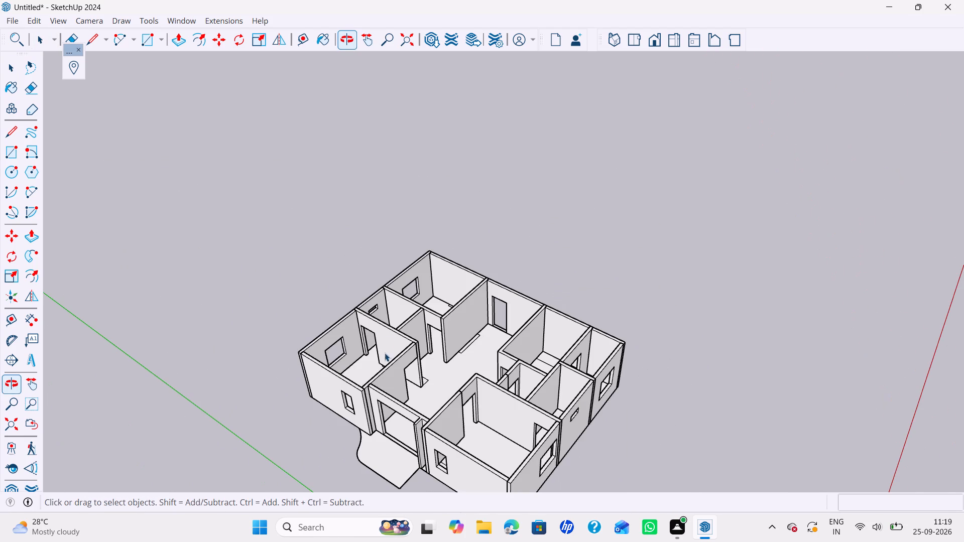
{"action": "scroll", "coordinate": [451, 407], "scroll_direction": "up", "scroll_amount": 7}
{"action": "scroll", "coordinate": [455, 403], "scroll_direction": "down", "scroll_amount": 3}
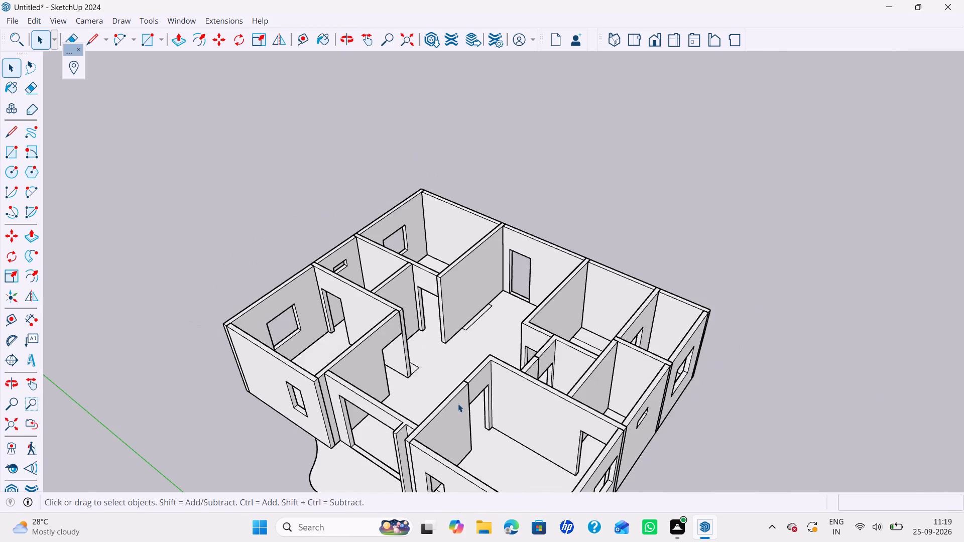
{"action": "middle_click_drag", "start_coordinate": [464, 405], "coordinate": [740, 379]}
{"action": "middle_click_drag", "start_coordinate": [663, 377], "coordinate": [638, 410]}
{"action": "middle_click_drag", "start_coordinate": [613, 397], "coordinate": [749, 402]}
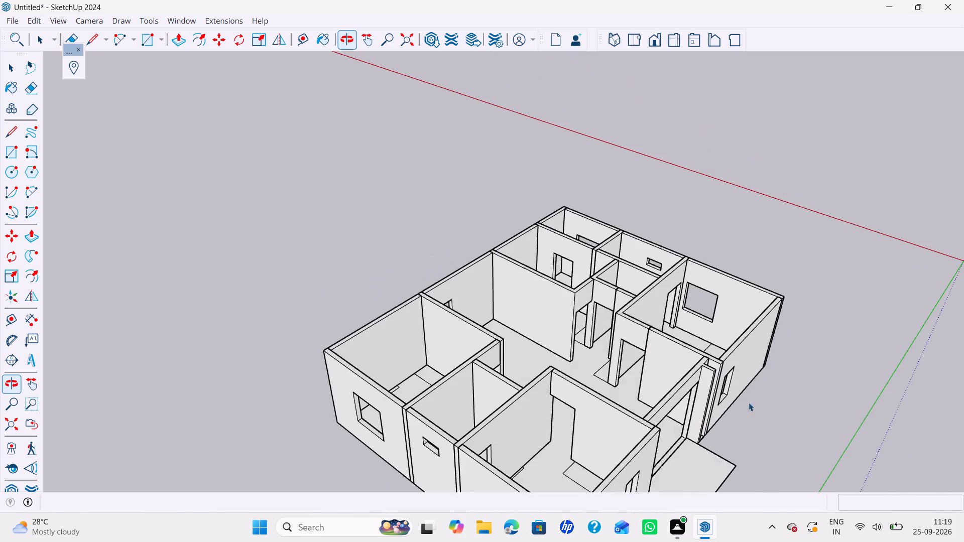
{"action": "middle_click_drag", "start_coordinate": [651, 378], "coordinate": [553, 432], "text": "shift"}
{"action": "middle_click_drag", "start_coordinate": [527, 409], "coordinate": [588, 414]}
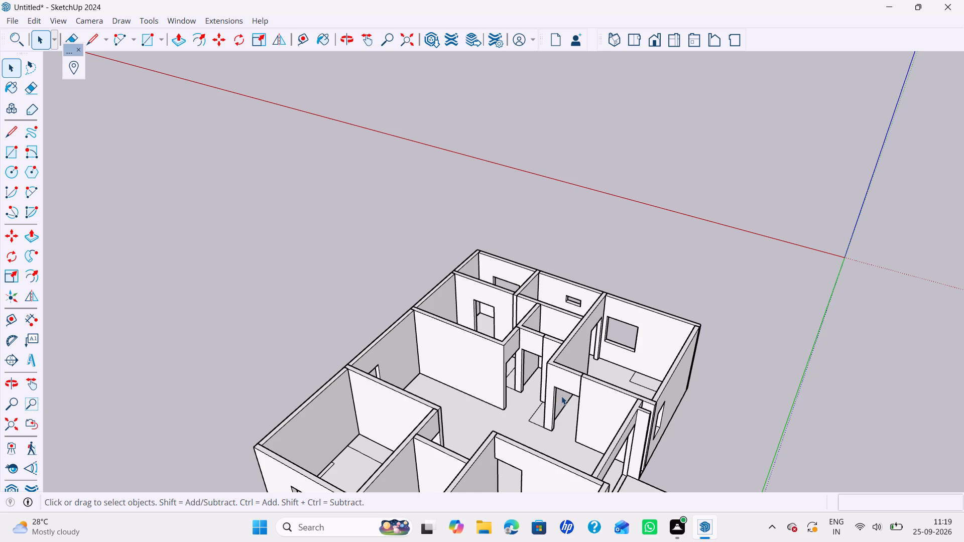
{"action": "middle_click_drag", "start_coordinate": [567, 394], "coordinate": [552, 421], "text": "shift"}
{"action": "middle_click_drag", "start_coordinate": [544, 420], "coordinate": [607, 396]}
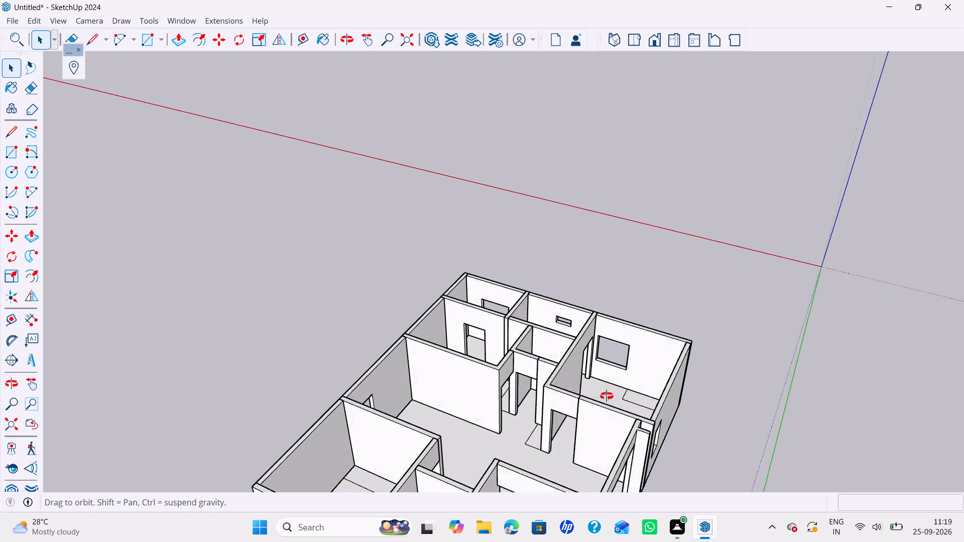
{"action": "middle_click_drag", "start_coordinate": [607, 396], "coordinate": [604, 393]}
Start a new empty group and trace a rectangle over the wardrobe outline on the floor along the corner bedroom's wall.
{"action": "scroll", "coordinate": [604, 393], "scroll_direction": "up", "scroll_amount": 1}
{"action": "right_click", "coordinate": [678, 276]}
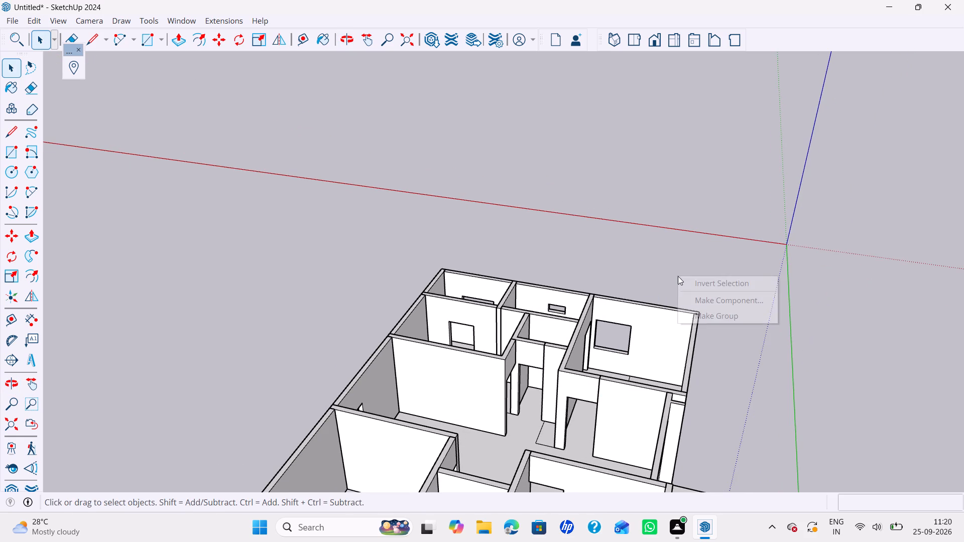
{"action": "left_click", "coordinate": [685, 318]}
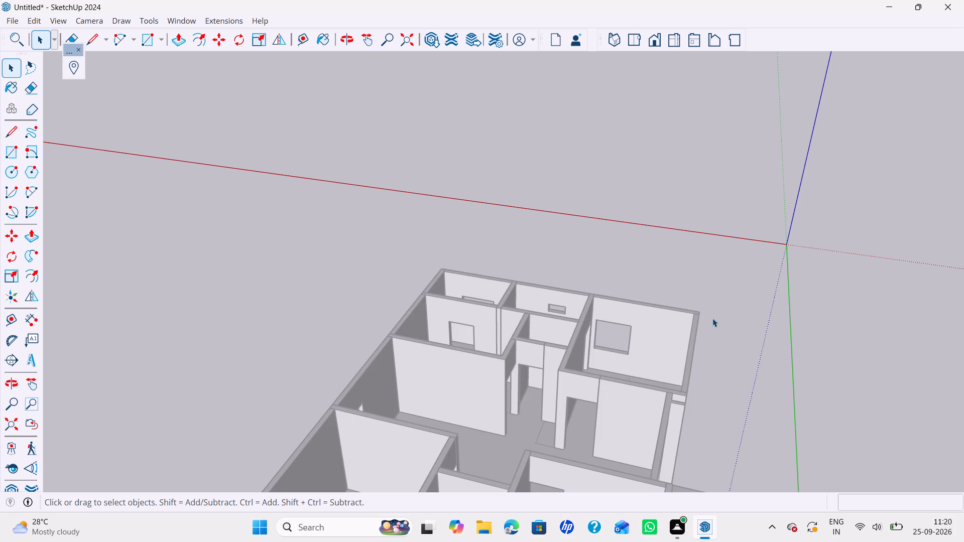
{"action": "scroll", "coordinate": [662, 329], "scroll_direction": "down", "scroll_amount": 3}
{"action": "middle_click_drag", "start_coordinate": [638, 340], "coordinate": [564, 278]}
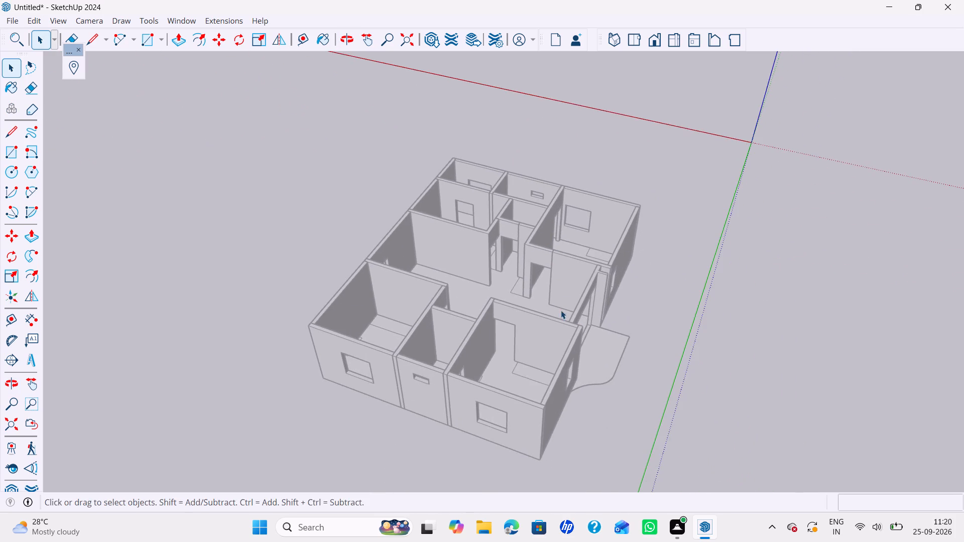
{"action": "middle_click_drag", "start_coordinate": [560, 332], "coordinate": [560, 445]}
{"action": "middle_click_drag", "start_coordinate": [543, 421], "coordinate": [616, 399]}
{"action": "key", "text": "r"}
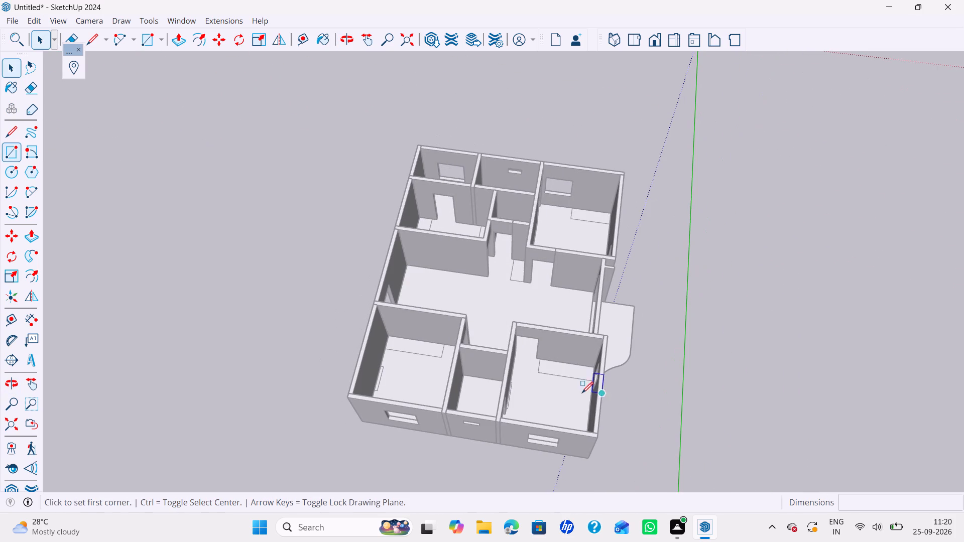
{"action": "scroll", "coordinate": [572, 387], "scroll_direction": "up", "scroll_amount": 10}
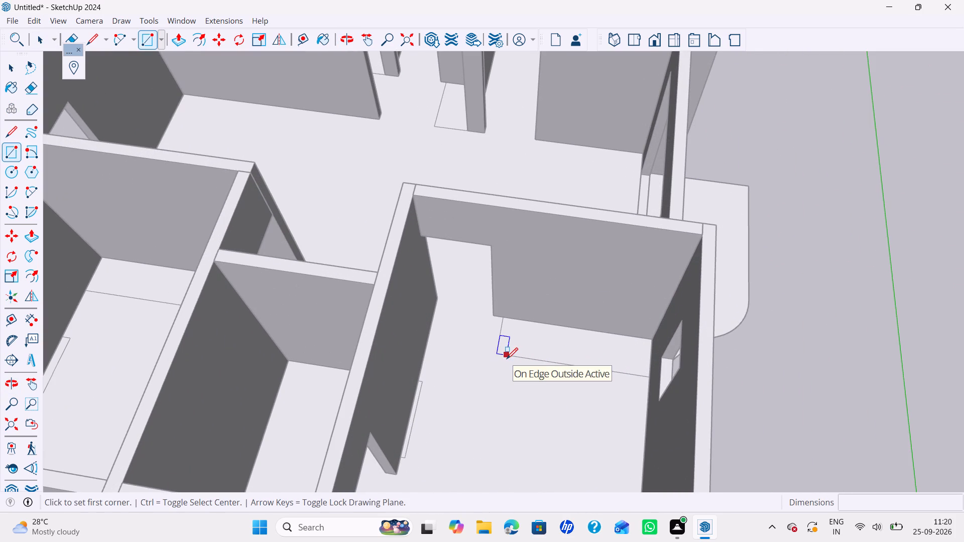
{"action": "scroll", "coordinate": [504, 357], "scroll_direction": "up", "scroll_amount": 2}
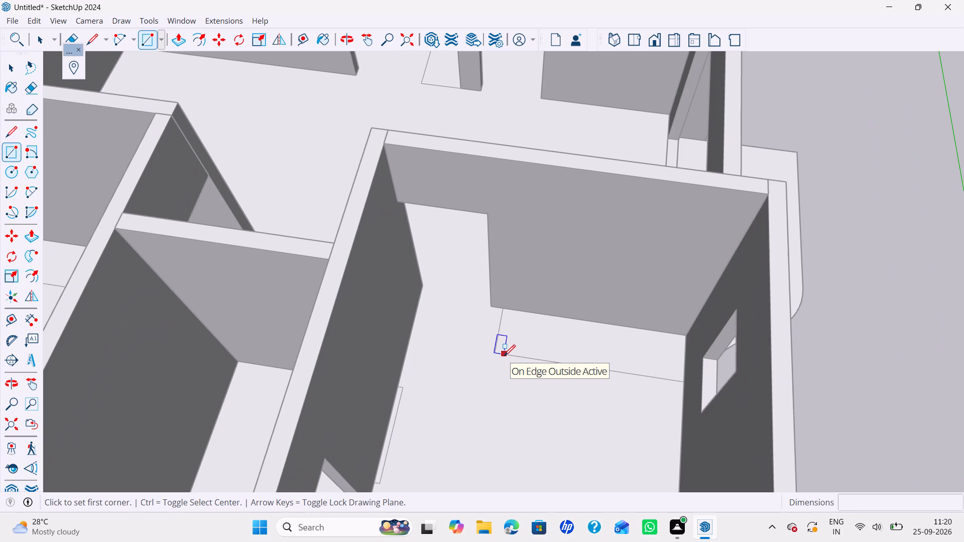
{"action": "left_click", "coordinate": [496, 353]}
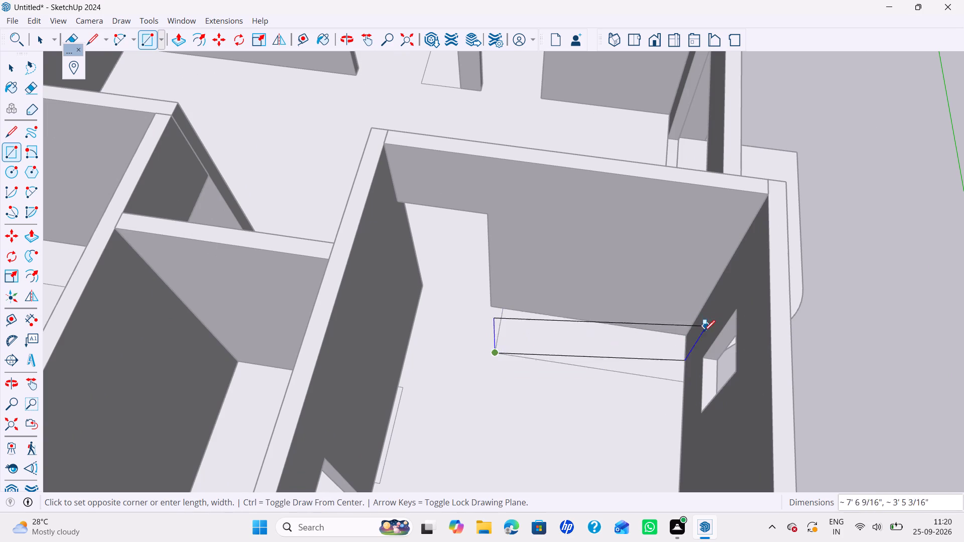
{"action": "left_click", "coordinate": [685, 338]}
{"action": "key", "text": "space"}
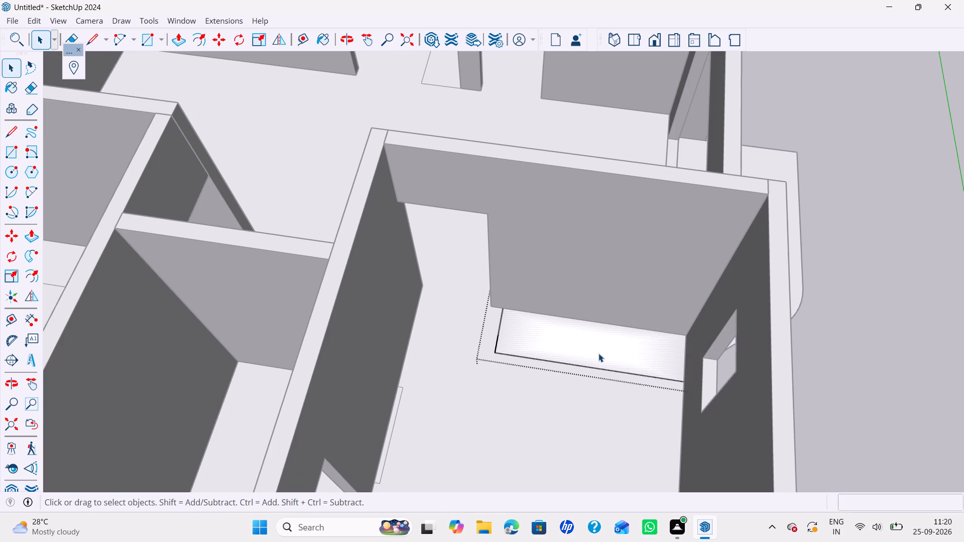
Pull the traced wardrobe rectangle up 100 mm as a base.
{"action": "key", "text": "p"}
{"action": "left_click", "coordinate": [585, 359]}
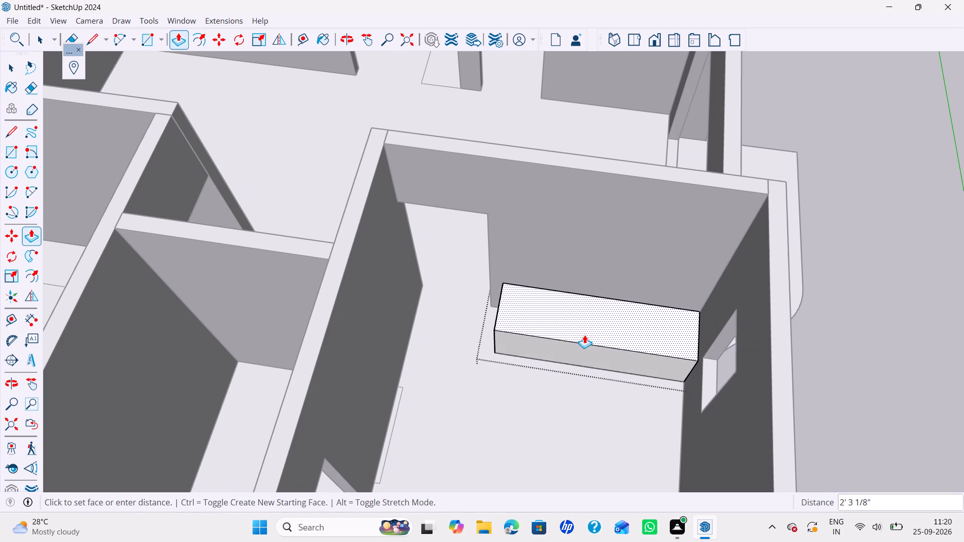
{"action": "type", "text": "100mm"}
{"action": "key", "text": "Return"}
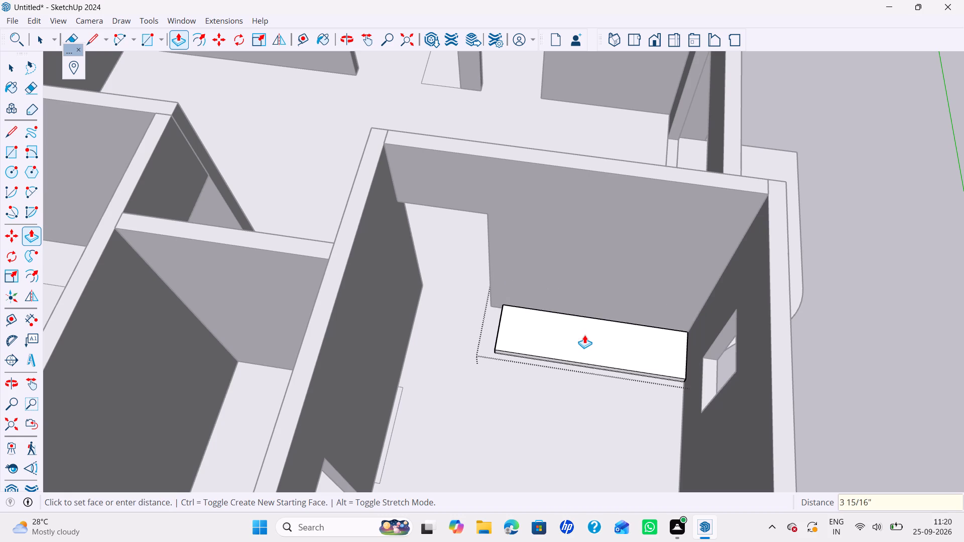
{"action": "key", "text": "space"}
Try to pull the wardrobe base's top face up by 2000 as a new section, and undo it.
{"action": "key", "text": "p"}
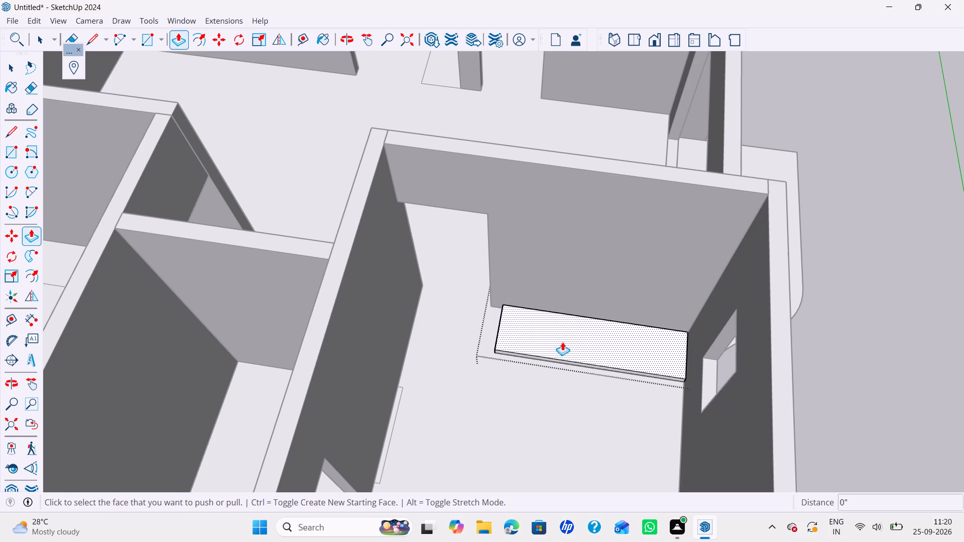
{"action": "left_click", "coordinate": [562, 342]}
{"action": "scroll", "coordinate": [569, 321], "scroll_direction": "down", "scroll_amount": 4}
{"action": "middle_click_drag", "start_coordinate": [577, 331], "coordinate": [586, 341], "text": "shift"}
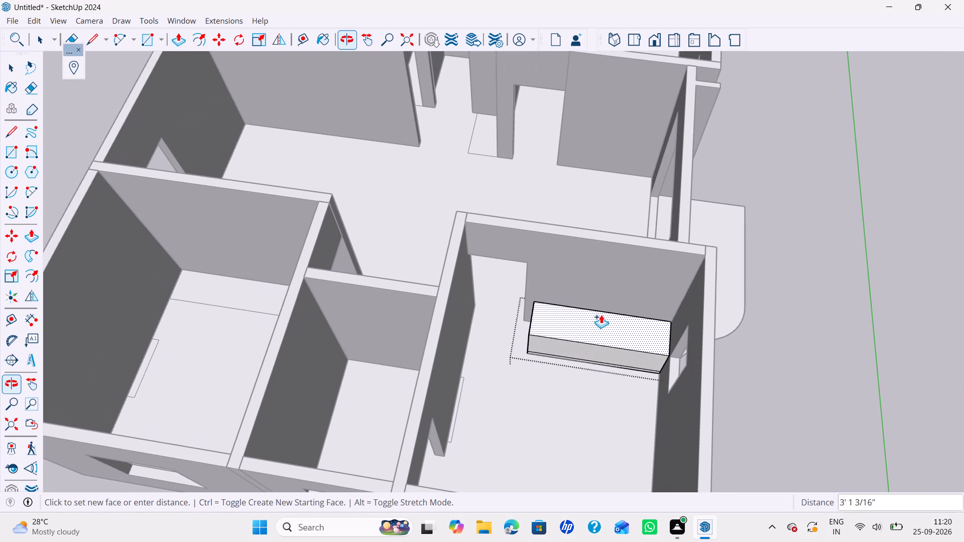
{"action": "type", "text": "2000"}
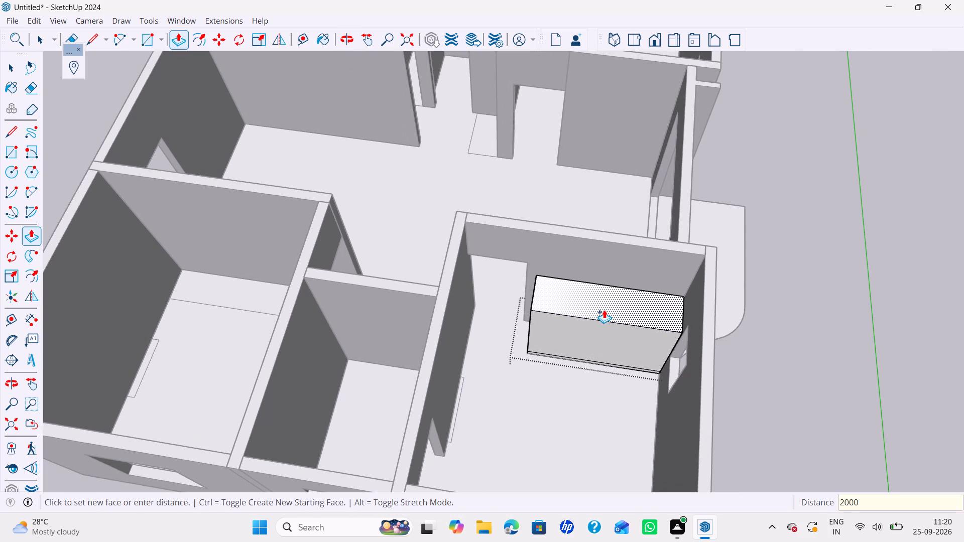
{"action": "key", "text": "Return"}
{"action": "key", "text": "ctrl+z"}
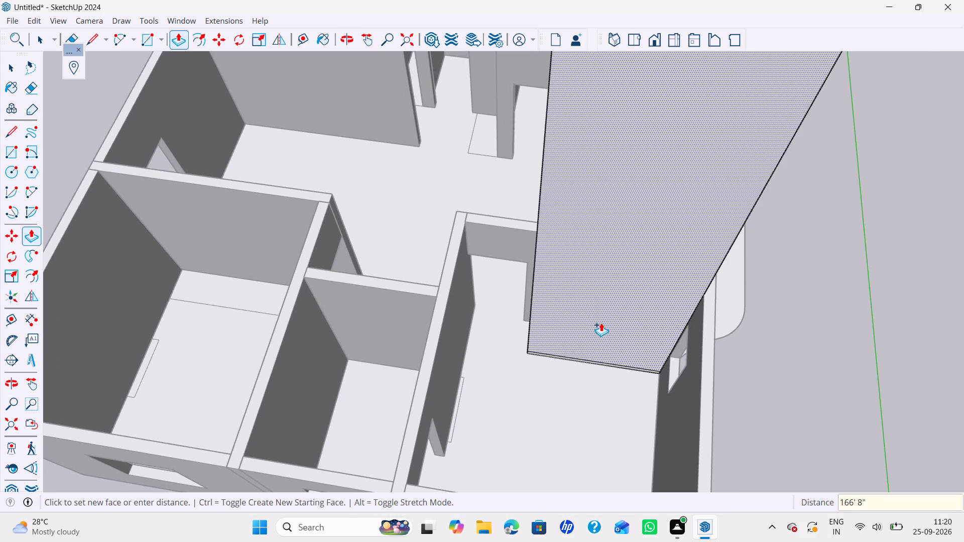
Pull the wardrobe base's top face up 2000 mm as a separate section.
{"action": "left_click", "coordinate": [581, 351]}
{"action": "type", "text": "2000"}
{"action": "type", "text": "mm"}
{"action": "key", "text": "Return"}
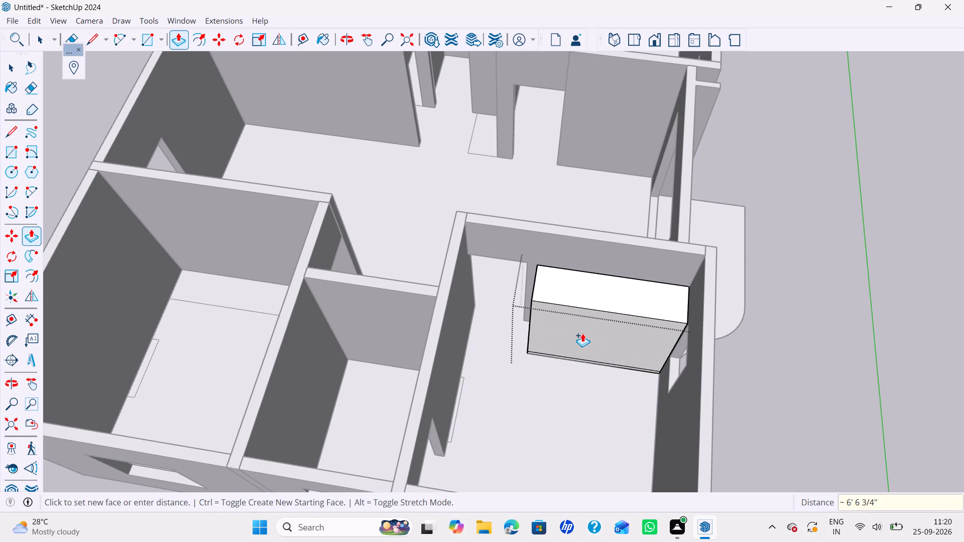
{"action": "left_click", "coordinate": [613, 299], "text": "ctrl"}
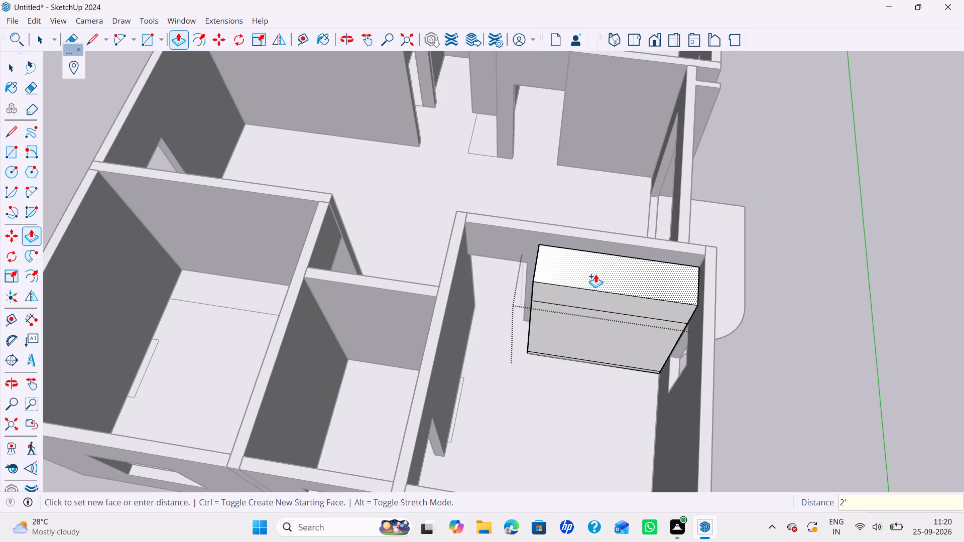
{"action": "key", "text": "Escape"}
Place a guide line 6" vertically below the top inner edge of the wall behind the wardrobe.
{"action": "key", "text": "t"}
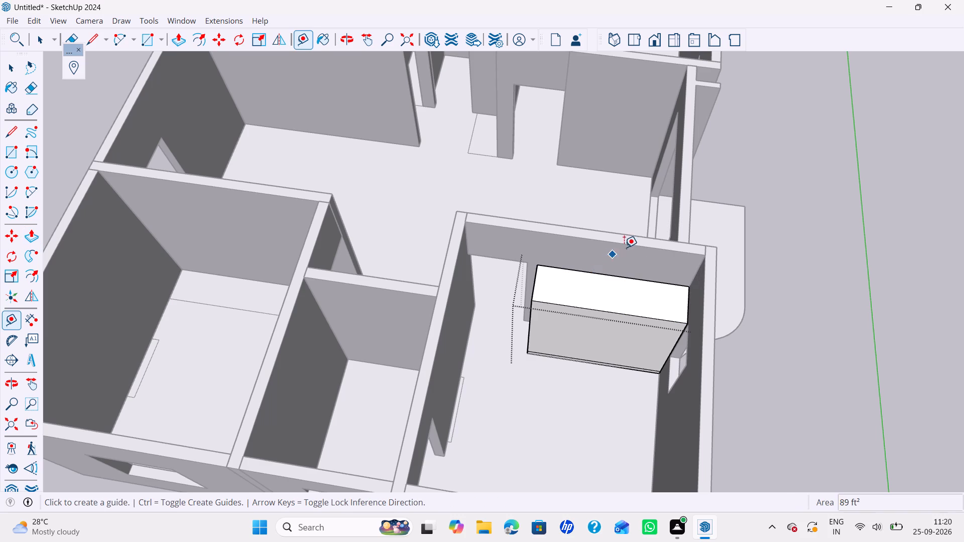
{"action": "left_click", "coordinate": [633, 243]}
{"action": "key", "text": "Up"}
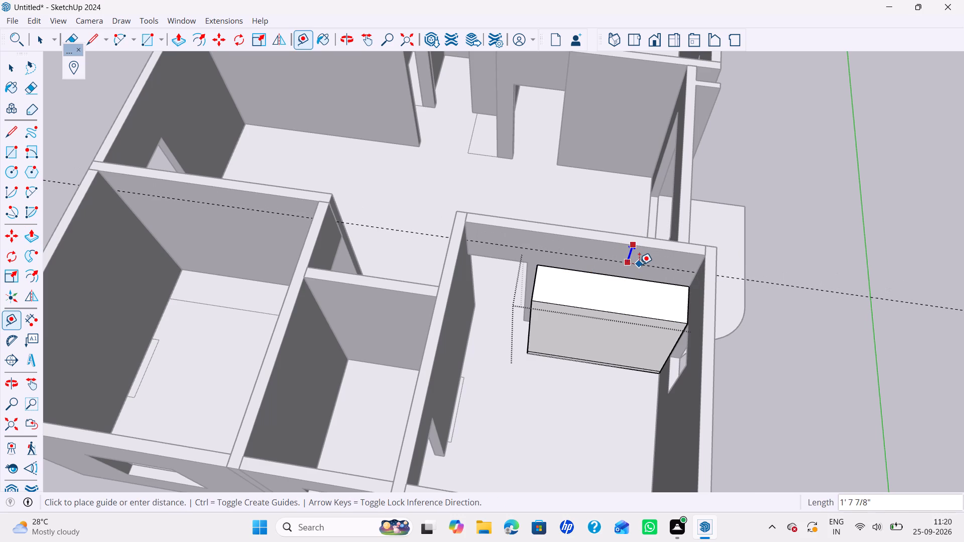
{"action": "type", "text": "6\""}
{"action": "key", "text": "Return"}
{"action": "key", "text": "space"}
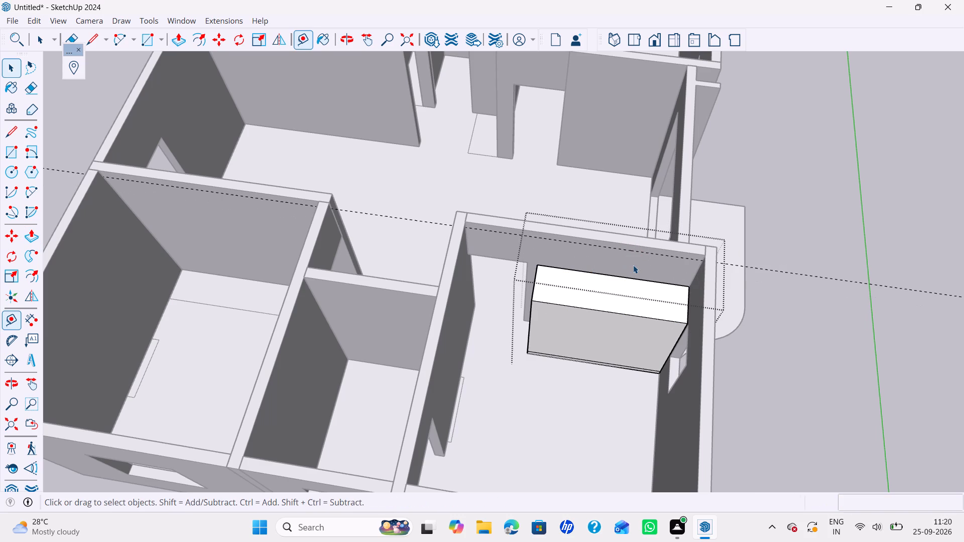
Pull the wardrobe's top face up to the guide as another section about 2' 7" high, and erase the guide.
{"action": "key", "text": "p"}
{"action": "left_click", "coordinate": [607, 296]}
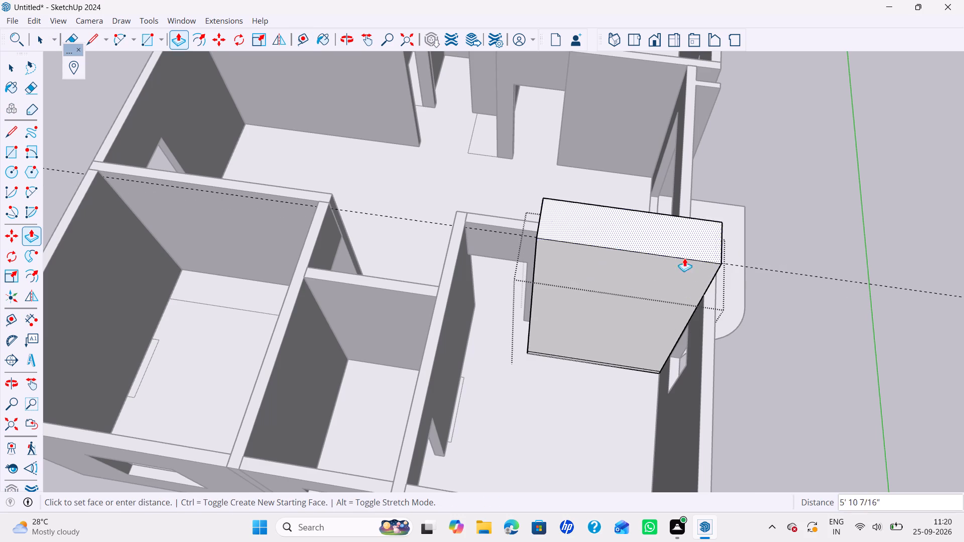
{"action": "left_click", "coordinate": [763, 270]}
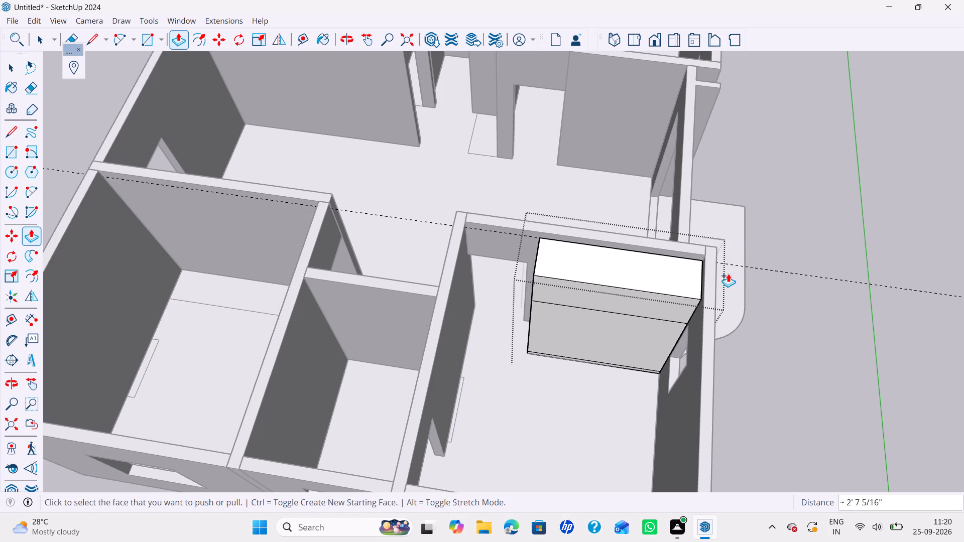
{"action": "key", "text": "space"}
{"action": "key", "text": "e"}
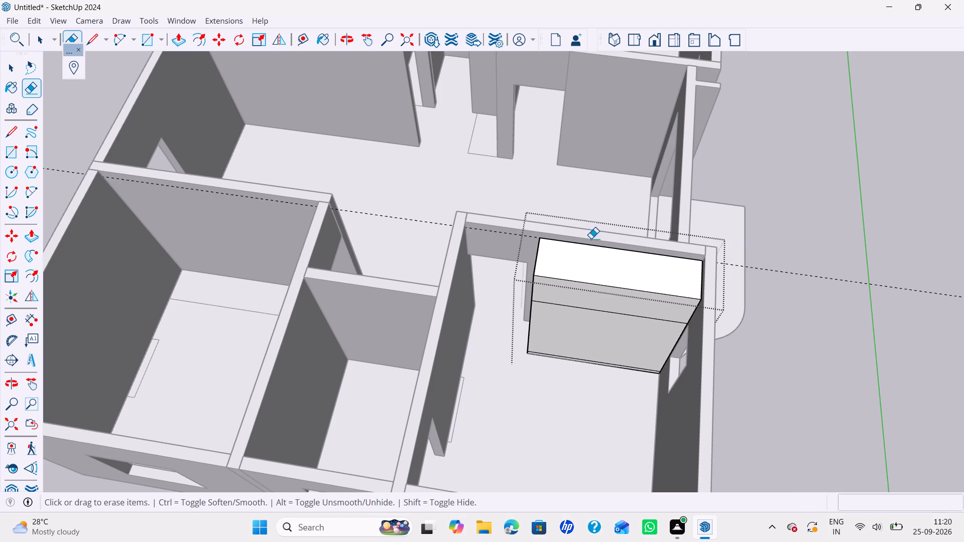
{"action": "left_click_drag", "start_coordinate": [455, 244], "coordinate": [452, 211]}
Divide the top front edge of the wardrobe into 4 equal segments.
{"action": "scroll", "coordinate": [529, 237], "scroll_direction": "down", "scroll_amount": 3}
{"action": "middle_click_drag", "start_coordinate": [534, 259], "coordinate": [517, 282], "text": "shift"}
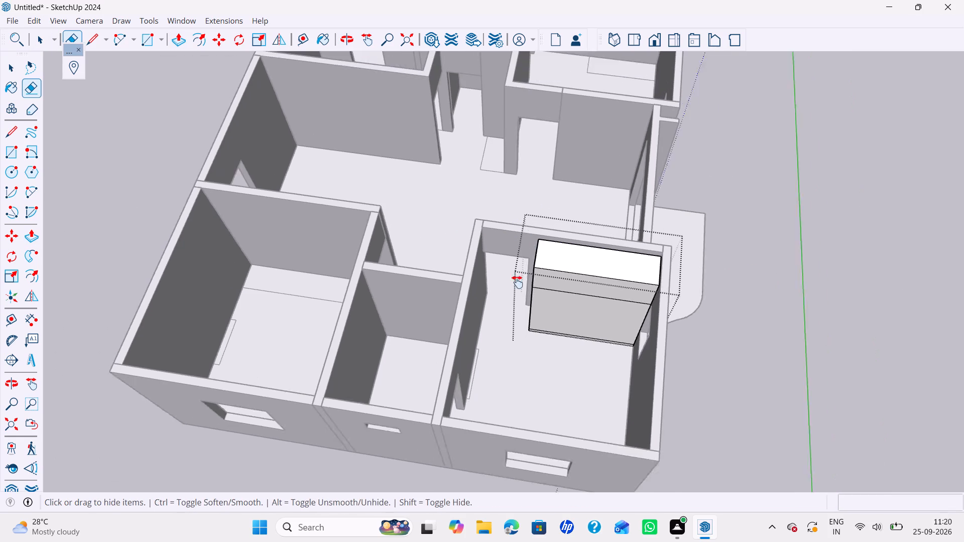
{"action": "middle_click_drag", "start_coordinate": [517, 282], "coordinate": [497, 314], "text": "shift"}
{"action": "middle_click_drag", "start_coordinate": [497, 314], "coordinate": [518, 219]}
{"action": "key", "text": "space"}
{"action": "scroll", "coordinate": [572, 308], "scroll_direction": "up", "scroll_amount": 3}
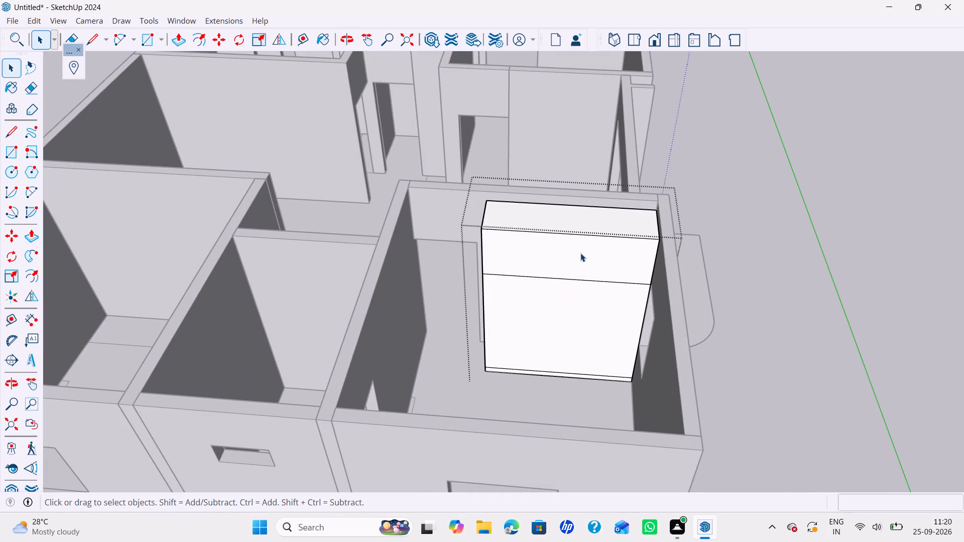
{"action": "left_click", "coordinate": [604, 234]}
{"action": "right_click", "coordinate": [603, 235]}
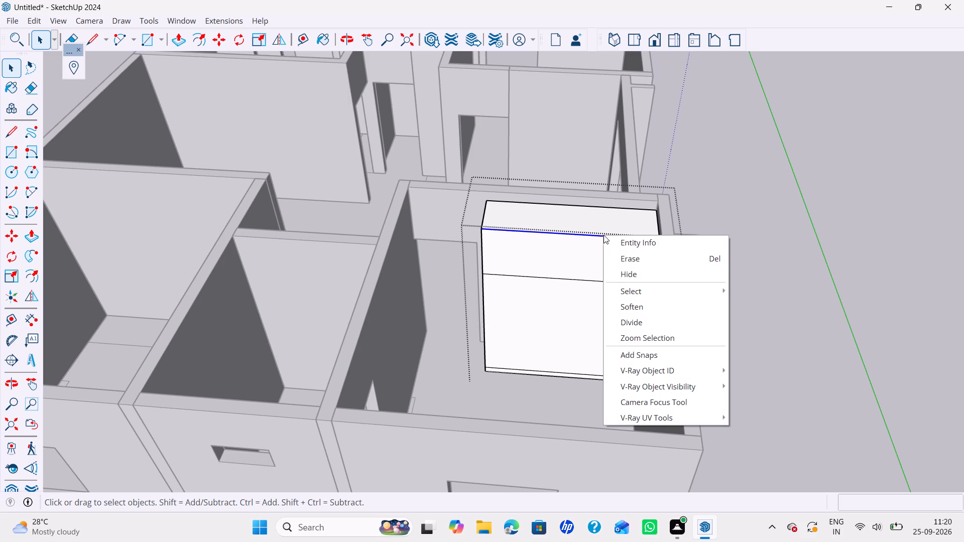
{"action": "left_click", "coordinate": [630, 324]}
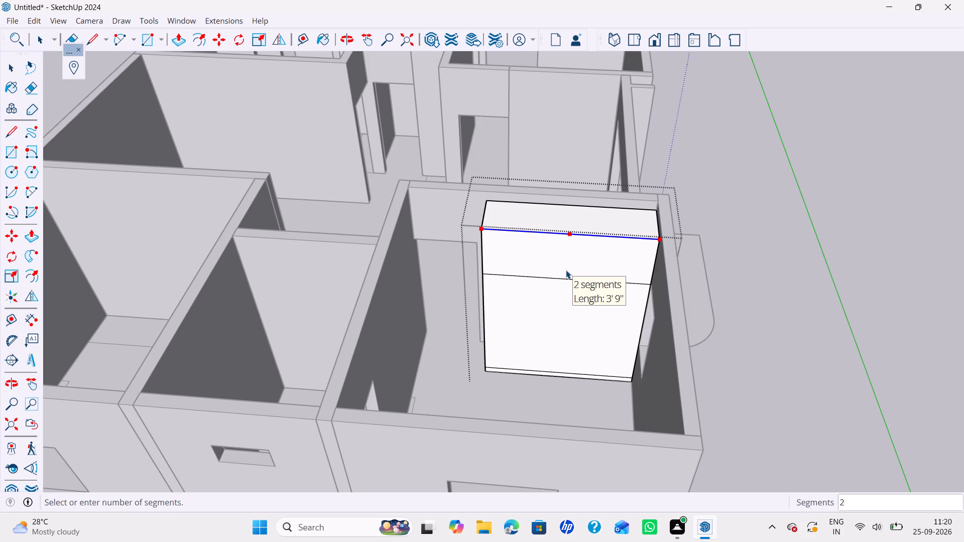
{"action": "left_click", "coordinate": [613, 272]}
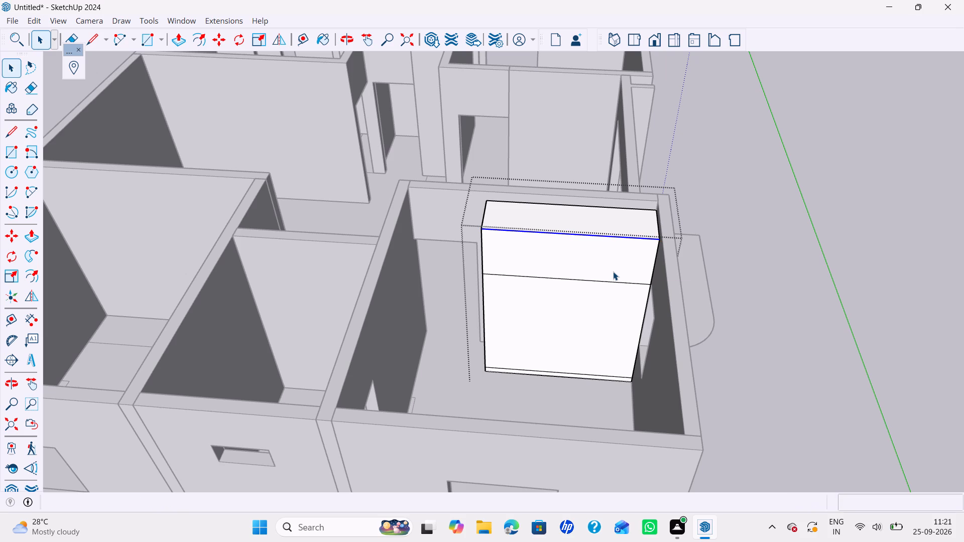
Draw three vertical lines from the wardrobe's top front edge division points down to the base strip, splitting the front into four columns.
{"action": "key", "text": "l"}
{"action": "left_click", "coordinate": [568, 236]}
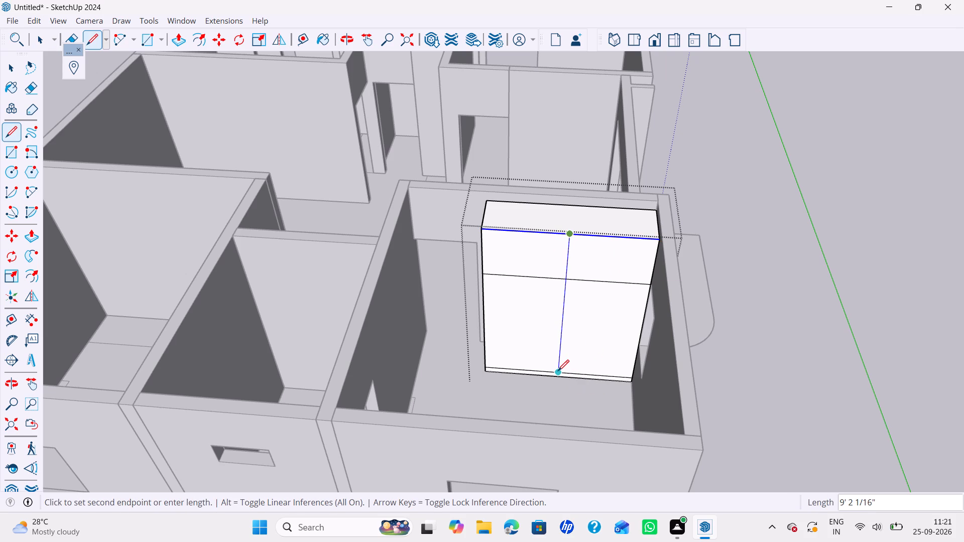
{"action": "key", "text": "Up"}
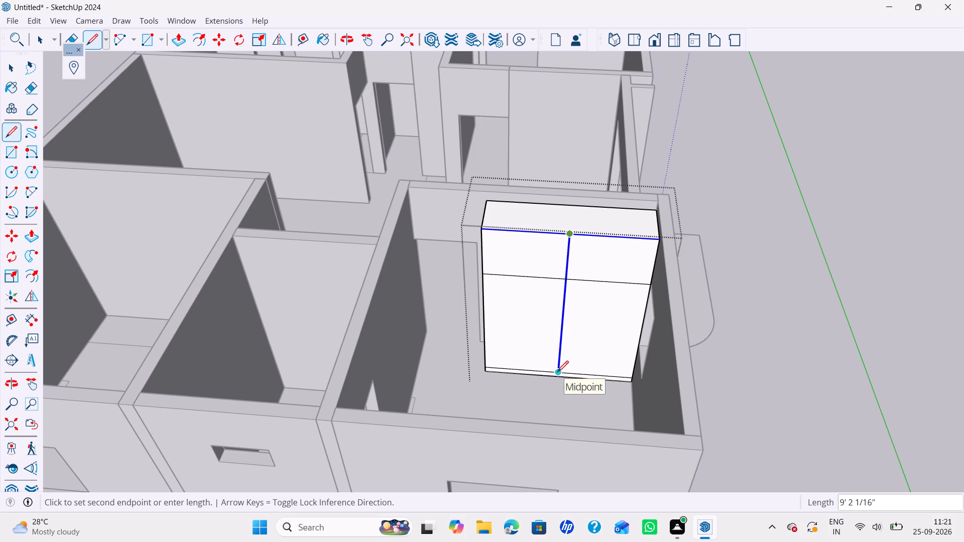
{"action": "left_click", "coordinate": [557, 372]}
{"action": "left_click", "coordinate": [621, 235]}
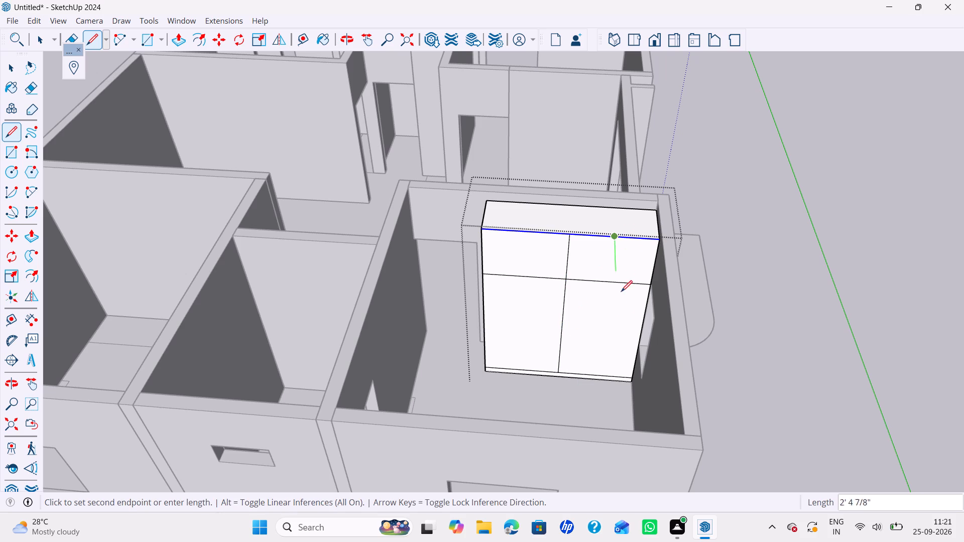
{"action": "key", "text": "Up"}
{"action": "left_click", "coordinate": [616, 378]}
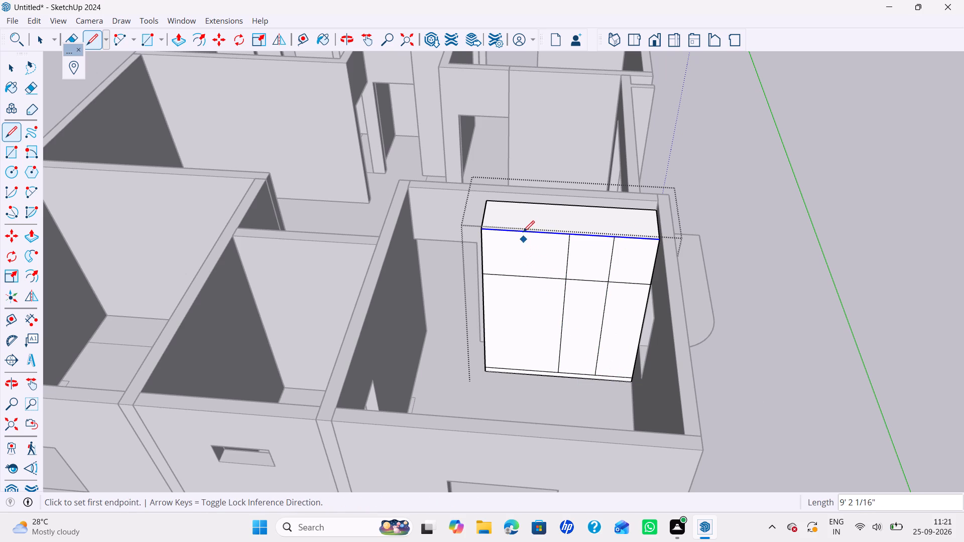
{"action": "left_click", "coordinate": [523, 229]}
{"action": "key", "text": "Up"}
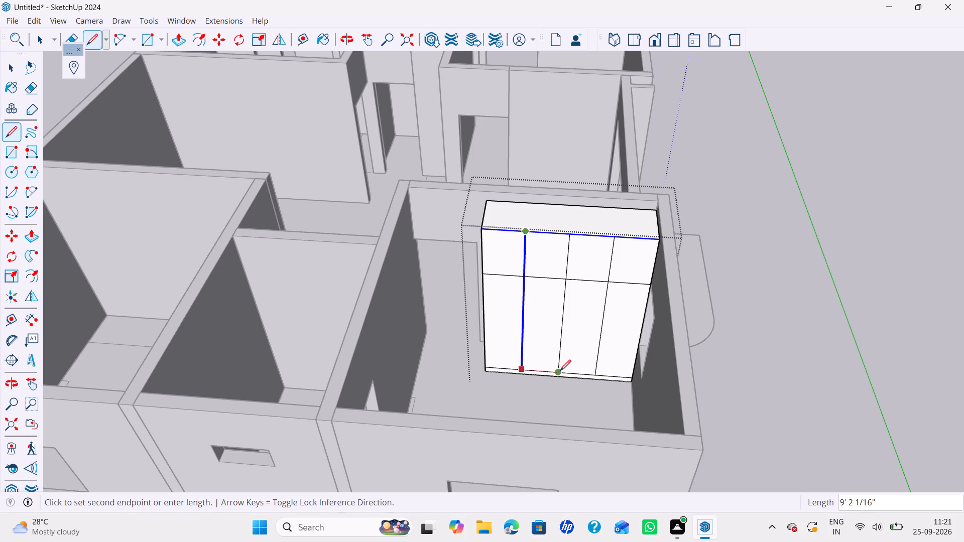
{"action": "left_click", "coordinate": [560, 371]}
{"action": "key", "text": "space"}
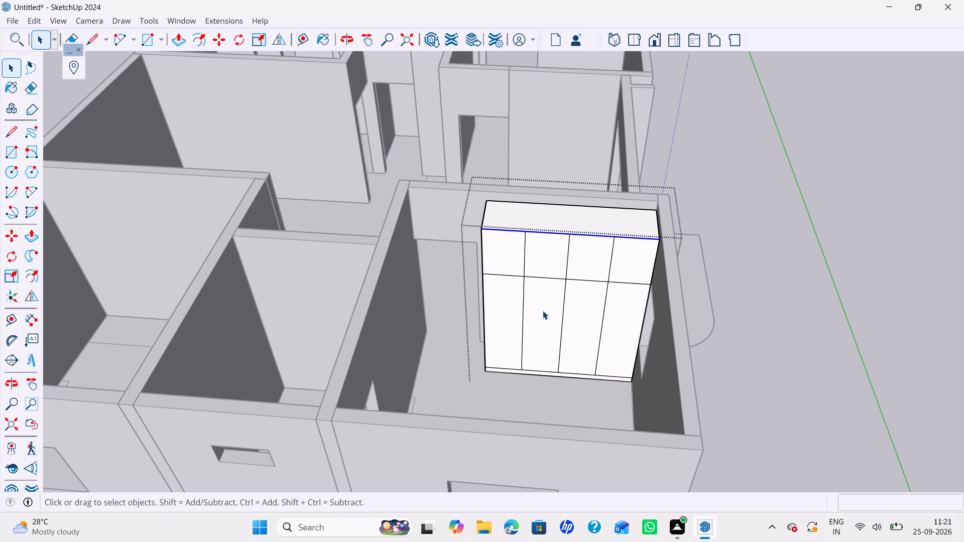
Push the wardrobe's bottom base strip inward 2" to form a recessed plinth, and exit the wardrobe group.
{"action": "scroll", "coordinate": [541, 306], "scroll_direction": "down", "scroll_amount": 1}
{"action": "key", "text": "p"}
{"action": "scroll", "coordinate": [510, 405], "scroll_direction": "up", "scroll_amount": 3}
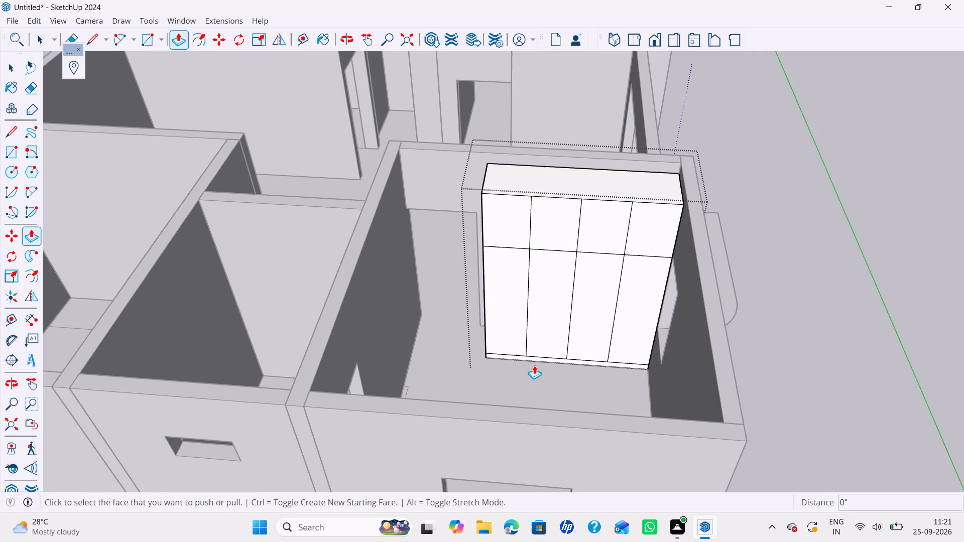
{"action": "left_click", "coordinate": [551, 359]}
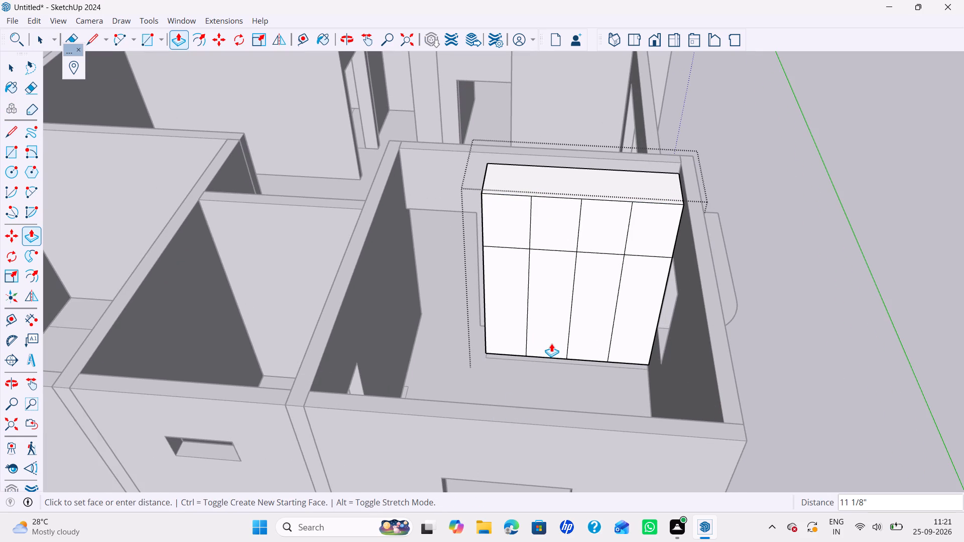
{"action": "type", "text": "2\""}
{"action": "key", "text": "Return"}
{"action": "key", "text": "space"}
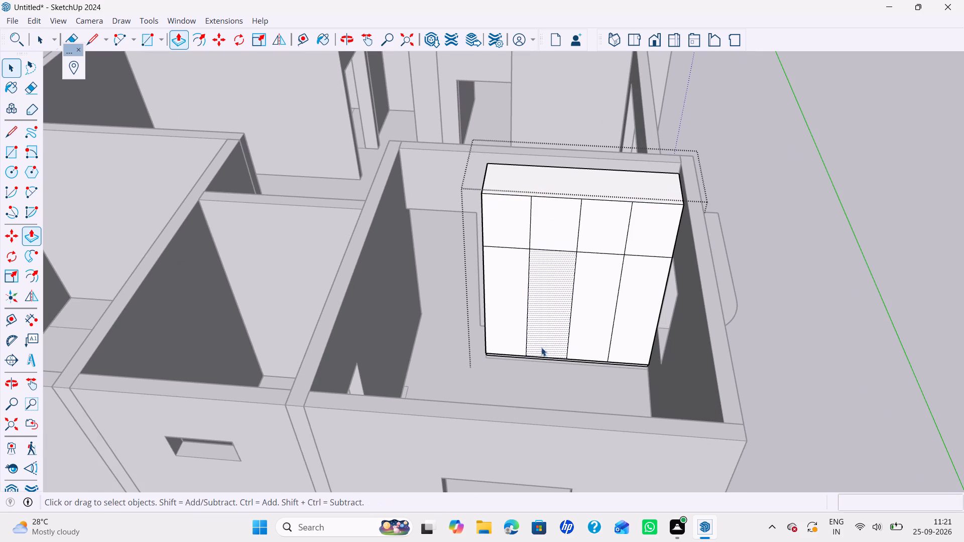
{"action": "scroll", "coordinate": [509, 354], "scroll_direction": "down", "scroll_amount": 2}
{"action": "middle_click_drag", "start_coordinate": [509, 357], "coordinate": [578, 358]}
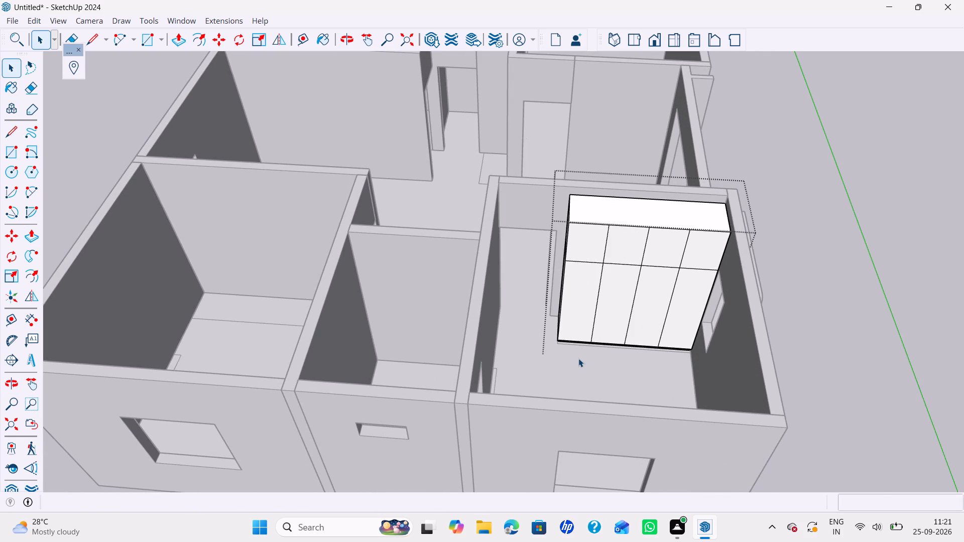
{"action": "left_click", "coordinate": [727, 311]}
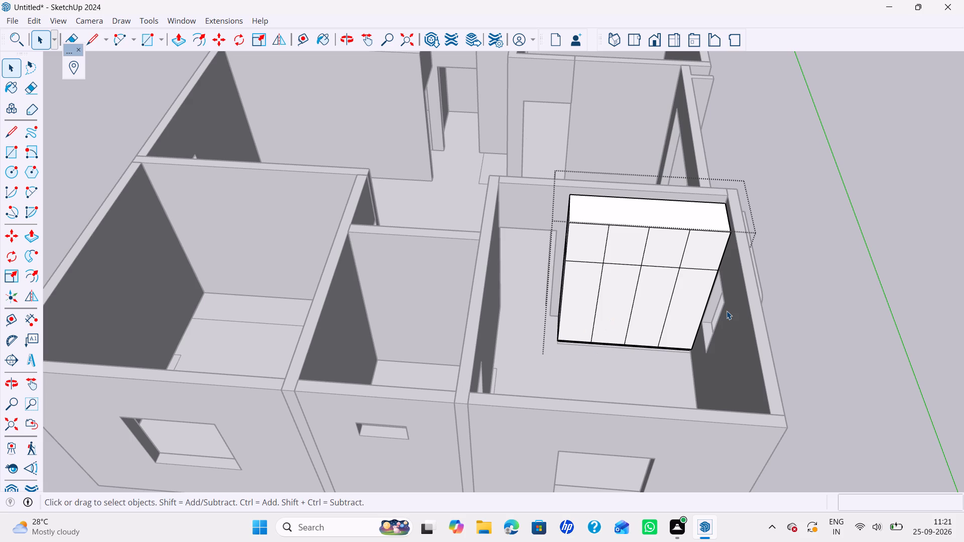
{"action": "scroll", "coordinate": [577, 339], "scroll_direction": "down", "scroll_amount": 5}
{"action": "middle_click_drag", "start_coordinate": [637, 321], "coordinate": [722, 302]}
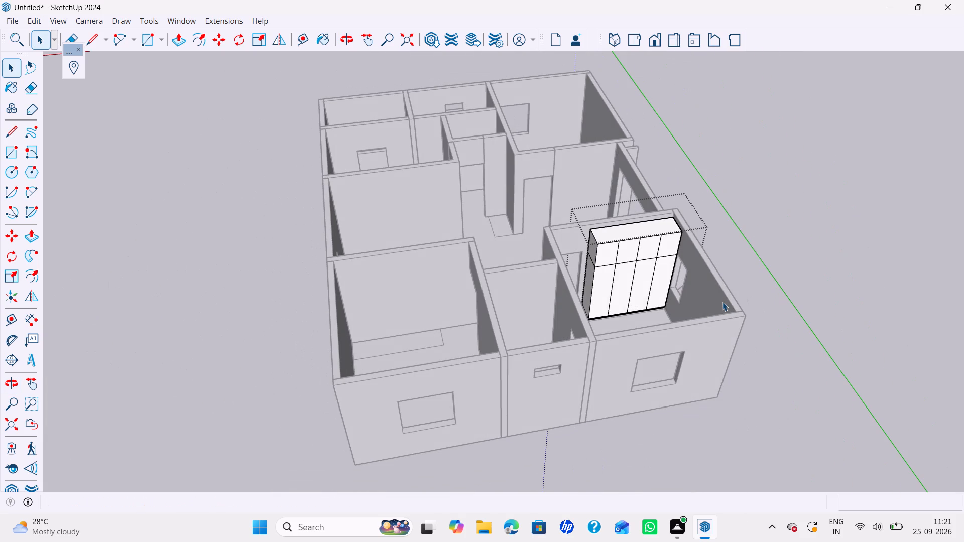
{"action": "left_click", "coordinate": [722, 302]}
Examine the whole house from several angles, checking the room layout and the wardrobe's placement.
{"action": "scroll", "coordinate": [699, 306], "scroll_direction": "down", "scroll_amount": 4}
{"action": "middle_click_drag", "start_coordinate": [699, 306], "coordinate": [607, 389], "text": "shift"}
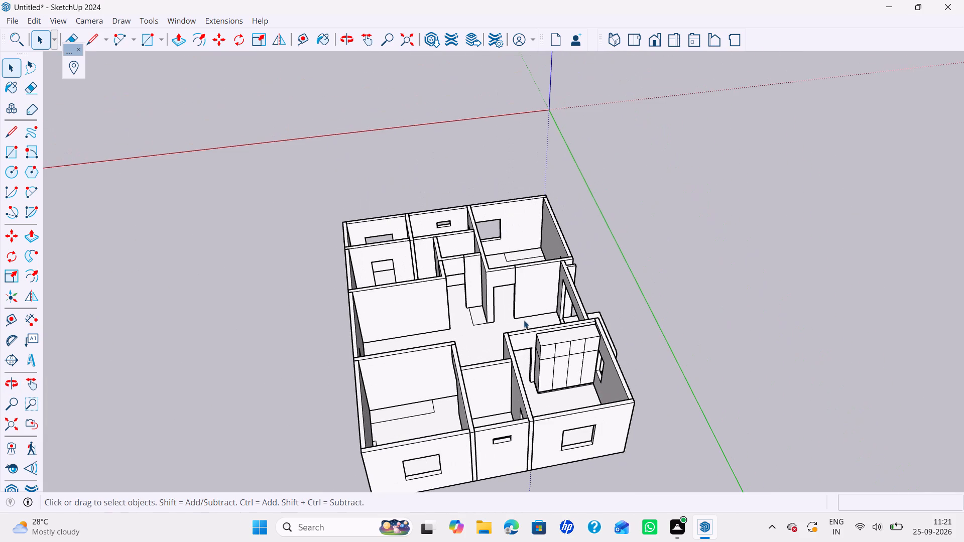
{"action": "middle_click_drag", "start_coordinate": [449, 376], "coordinate": [252, 406]}
{"action": "middle_click_drag", "start_coordinate": [313, 377], "coordinate": [409, 376], "text": "shift"}
{"action": "middle_click_drag", "start_coordinate": [410, 376], "coordinate": [389, 391]}
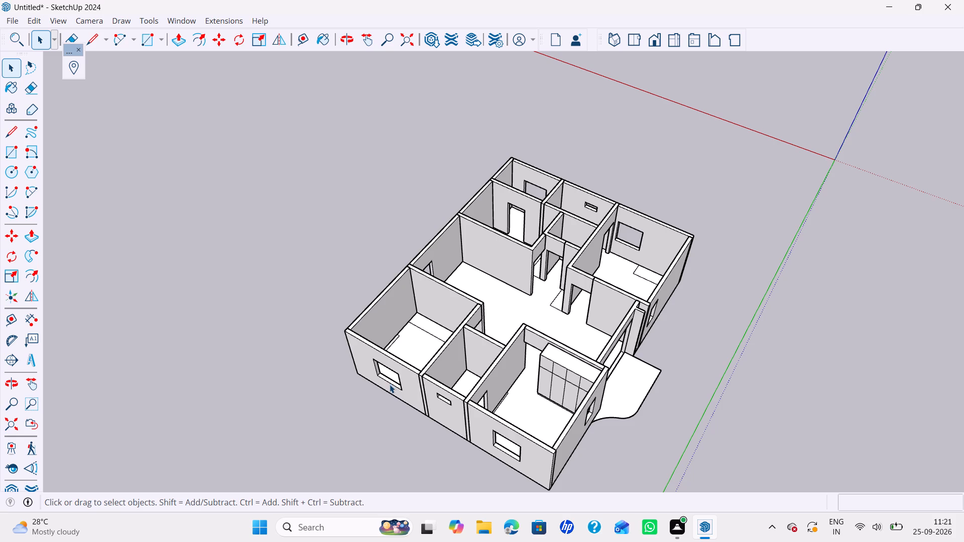
{"action": "middle_click_drag", "start_coordinate": [391, 387], "coordinate": [403, 431], "text": "shift"}
{"action": "middle_click_drag", "start_coordinate": [403, 431], "coordinate": [401, 422]}
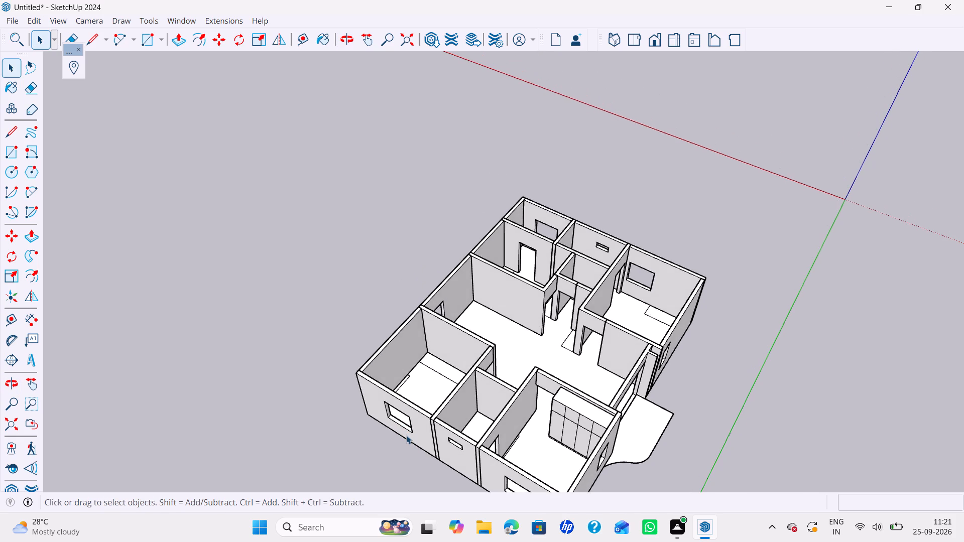
{"action": "scroll", "coordinate": [406, 435], "scroll_direction": "up", "scroll_amount": 1}
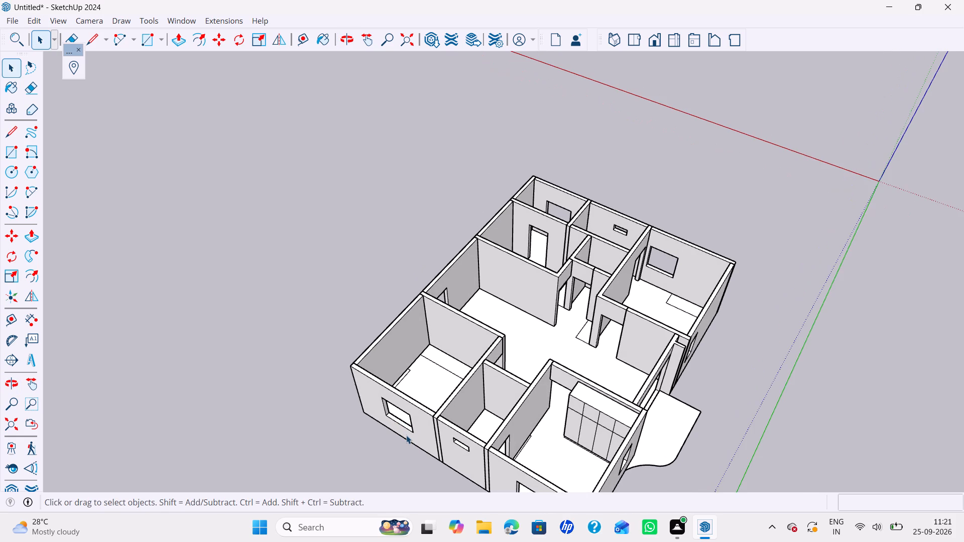
{"action": "middle_click_drag", "start_coordinate": [400, 523], "coordinate": [399, 524]}
{"action": "middle_click_drag", "start_coordinate": [399, 524], "coordinate": [386, 541]}
{"action": "middle_click_drag", "start_coordinate": [386, 541], "coordinate": [405, 497]}
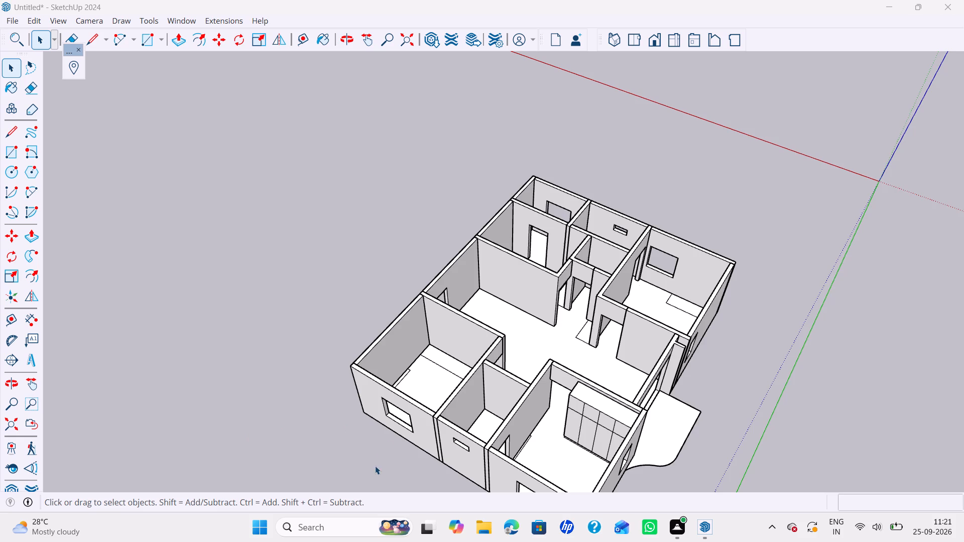
{"action": "scroll", "coordinate": [386, 439], "scroll_direction": "down", "scroll_amount": 3}
{"action": "middle_click_drag", "start_coordinate": [387, 439], "coordinate": [304, 453], "text": "shift"}
{"action": "middle_click_drag", "start_coordinate": [310, 449], "coordinate": [356, 377]}
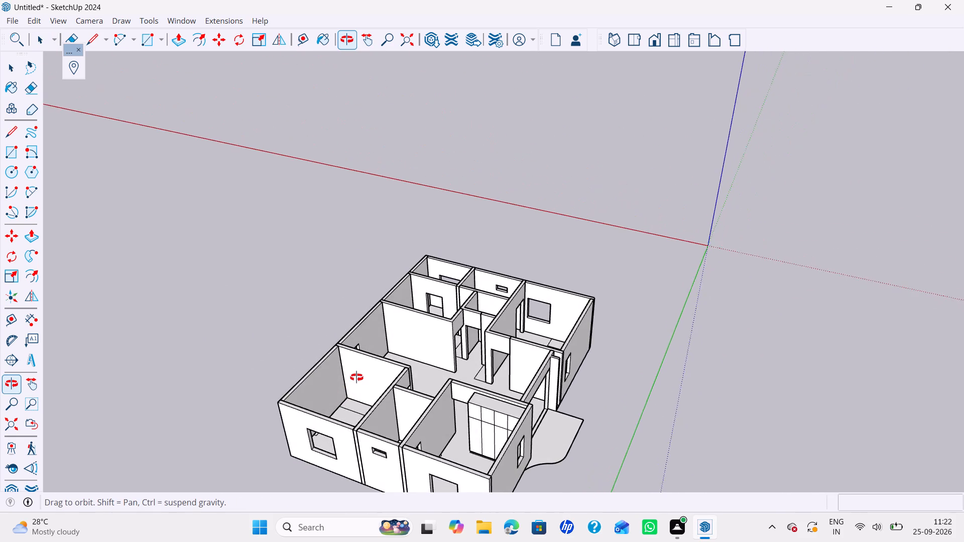
{"action": "middle_click_drag", "start_coordinate": [356, 377], "coordinate": [405, 317]}
{"action": "middle_click_drag", "start_coordinate": [417, 348], "coordinate": [392, 369]}
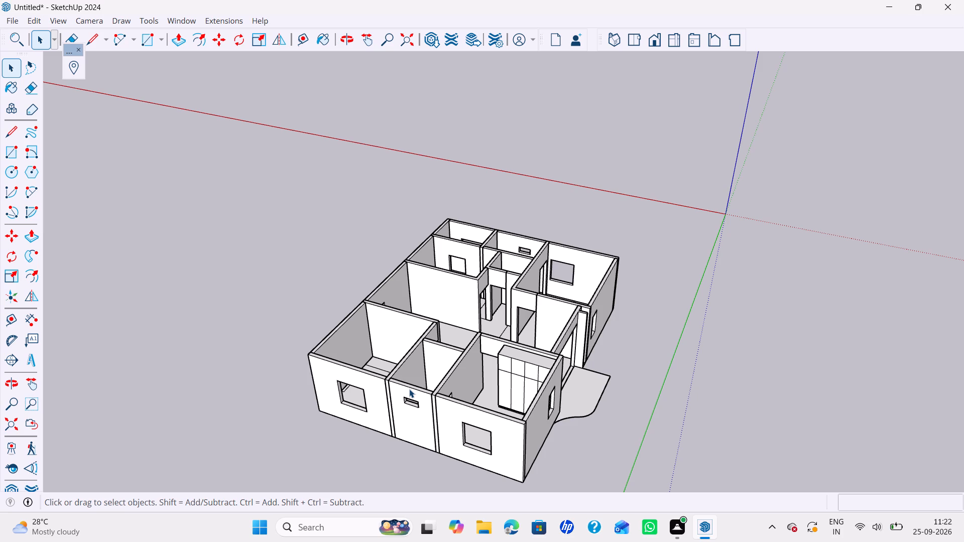
{"action": "middle_click_drag", "start_coordinate": [525, 344], "coordinate": [592, 367]}
{"action": "middle_click_drag", "start_coordinate": [569, 366], "coordinate": [564, 366], "text": "shift"}
{"action": "middle_click_drag", "start_coordinate": [568, 369], "coordinate": [609, 373]}
{"action": "scroll", "coordinate": [571, 392], "scroll_direction": "down", "scroll_amount": 3}
{"action": "middle_click_drag", "start_coordinate": [564, 395], "coordinate": [494, 401], "text": "shift"}
Examine the wardrobe and its room up close, including the adjacent window wall and doorway.
{"action": "scroll", "coordinate": [494, 401], "scroll_direction": "up", "scroll_amount": 3}
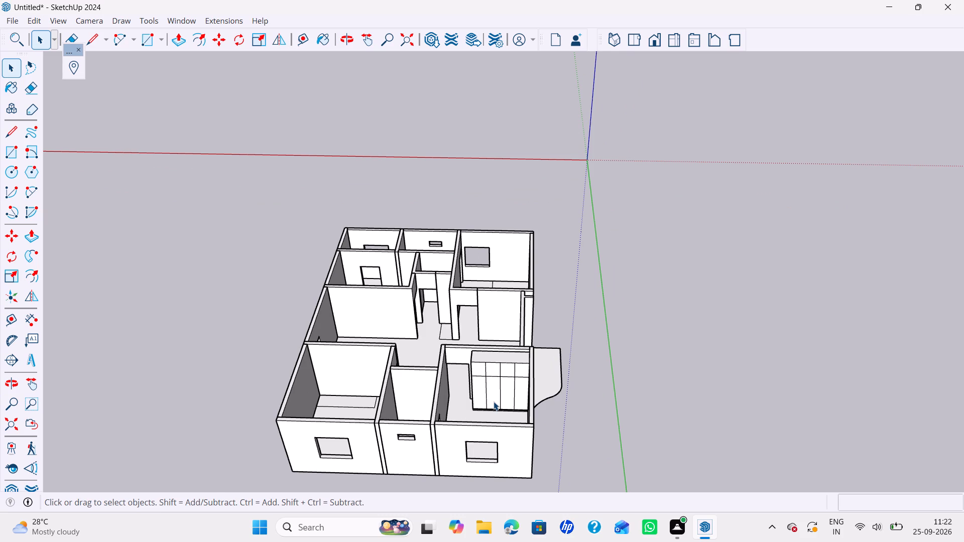
{"action": "scroll", "coordinate": [494, 401], "scroll_direction": "up", "scroll_amount": 4}
{"action": "middle_click_drag", "start_coordinate": [510, 408], "coordinate": [517, 381]}
{"action": "scroll", "coordinate": [517, 381], "scroll_direction": "up", "scroll_amount": 4}
{"action": "middle_click_drag", "start_coordinate": [516, 402], "coordinate": [545, 424]}
{"action": "scroll", "coordinate": [522, 413], "scroll_direction": "up", "scroll_amount": 1}
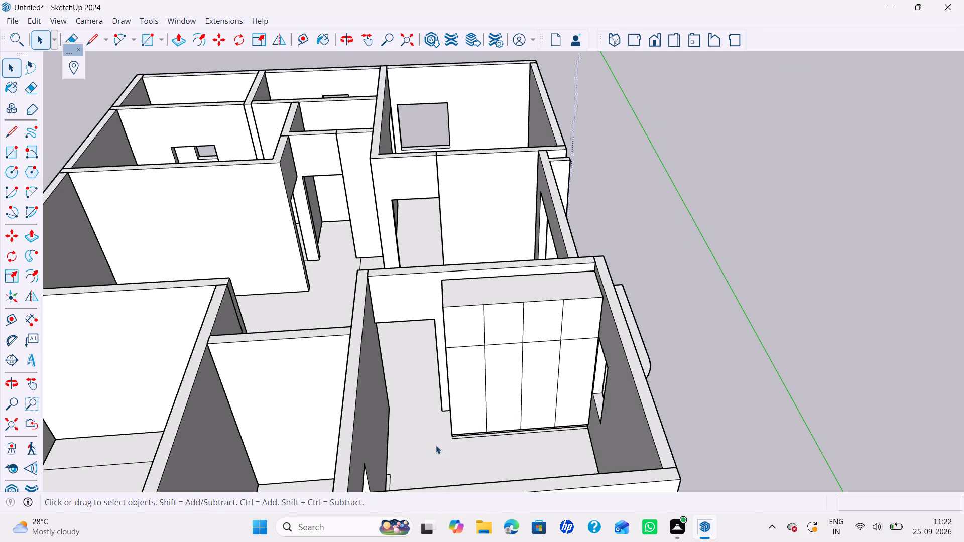
{"action": "scroll", "coordinate": [501, 401], "scroll_direction": "down", "scroll_amount": 3}
{"action": "middle_click", "coordinate": [501, 402]}
{"action": "middle_click_drag", "start_coordinate": [478, 408], "coordinate": [517, 396]}
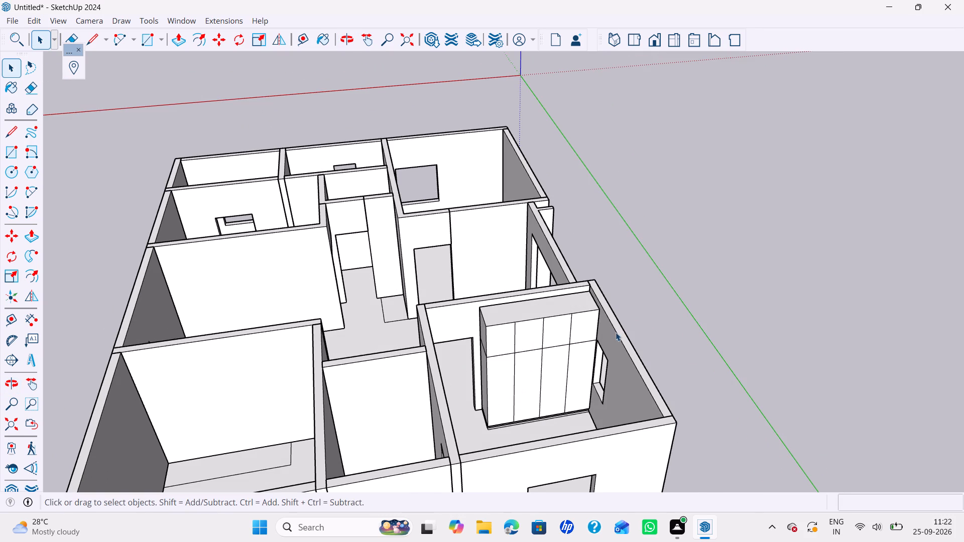
{"action": "scroll", "coordinate": [615, 333], "scroll_direction": "up", "scroll_amount": 3}
{"action": "middle_click_drag", "start_coordinate": [610, 345], "coordinate": [727, 374]}
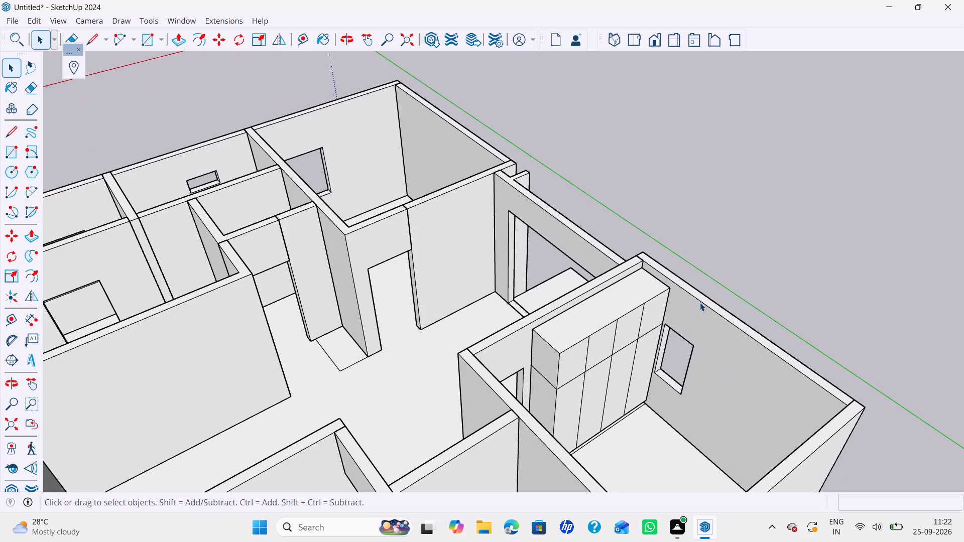
{"action": "scroll", "coordinate": [701, 309], "scroll_direction": "down", "scroll_amount": 3, "text": "shift"}
{"action": "middle_click_drag", "start_coordinate": [717, 335], "coordinate": [577, 335], "text": "shift"}
{"action": "middle_click_drag", "start_coordinate": [573, 362], "coordinate": [552, 355]}
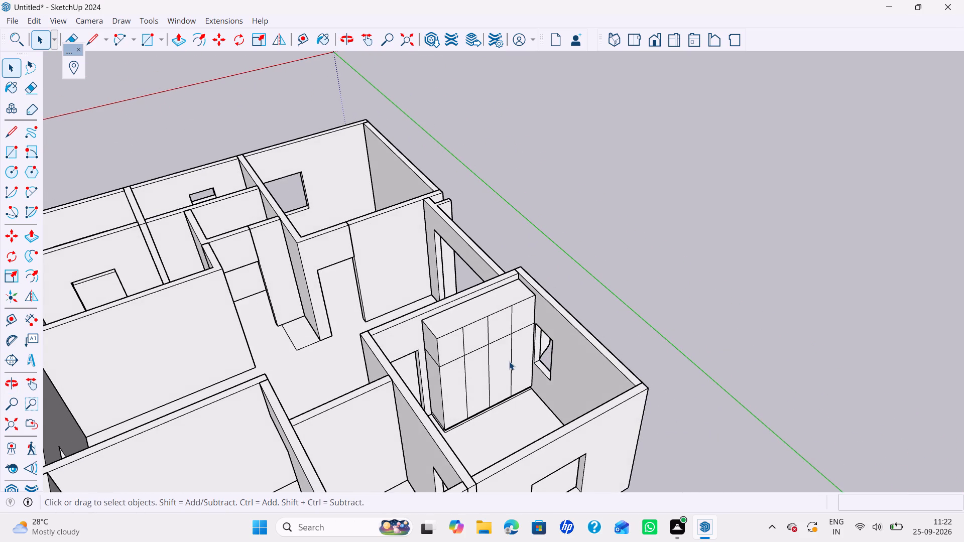
{"action": "middle_click_drag", "start_coordinate": [511, 361], "coordinate": [516, 388], "text": "shift"}
{"action": "middle_click_drag", "start_coordinate": [518, 380], "coordinate": [505, 364]}
{"action": "middle_click_drag", "start_coordinate": [508, 368], "coordinate": [489, 374]}
{"action": "middle_click_drag", "start_coordinate": [515, 384], "coordinate": [567, 400], "text": "shift"}
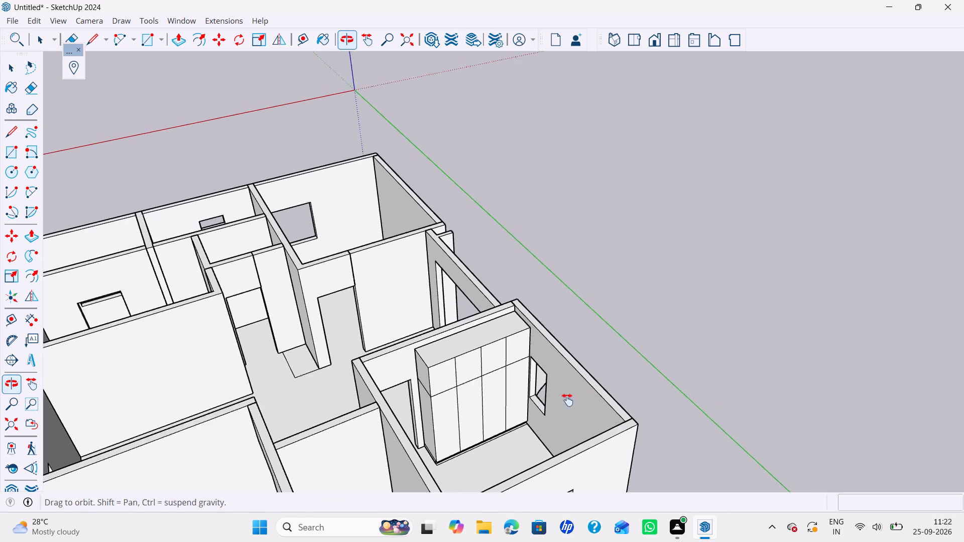
{"action": "middle_click_drag", "start_coordinate": [567, 400], "coordinate": [597, 408], "text": "shift"}
{"action": "middle_click_drag", "start_coordinate": [592, 408], "coordinate": [533, 417]}
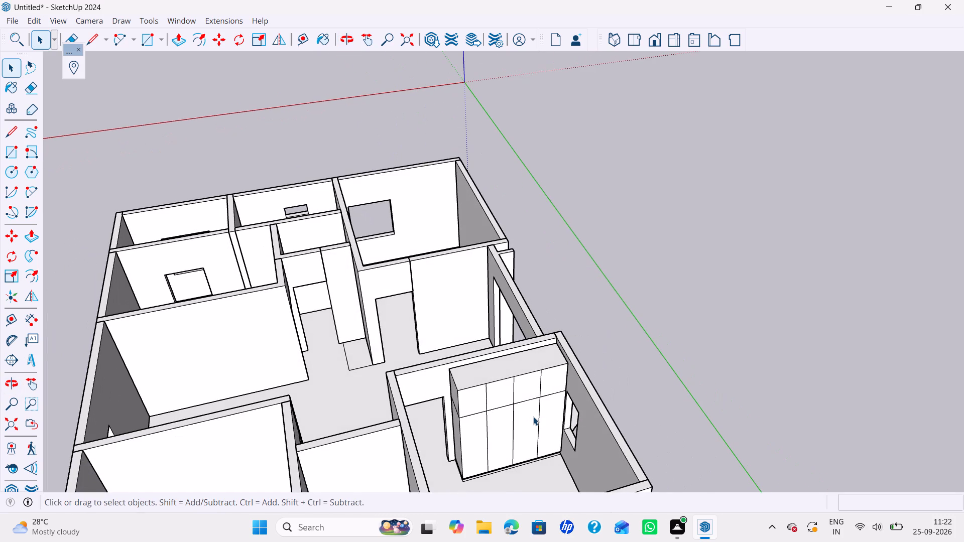
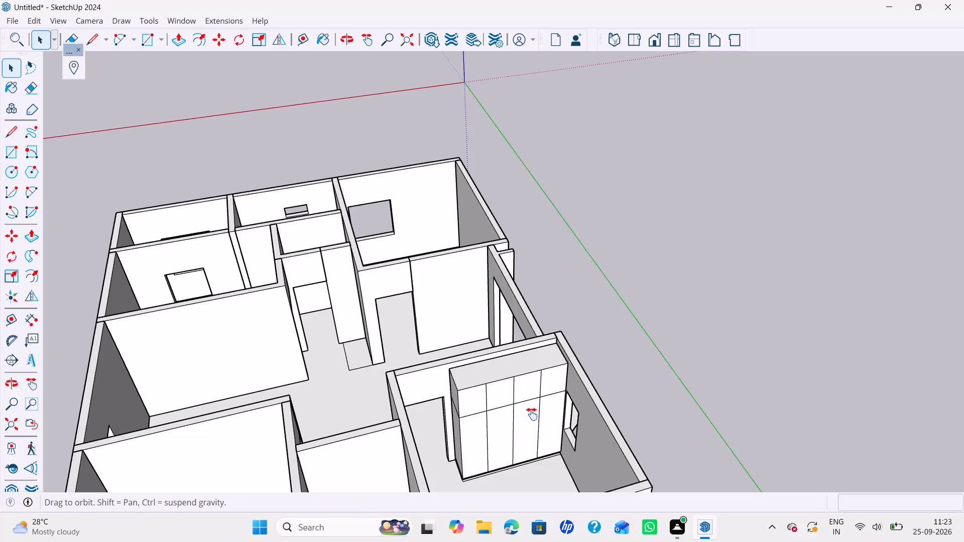
Create a new empty group for the wardrobe's first upper shutter.
{"action": "middle_click_drag", "start_coordinate": [514, 404], "coordinate": [464, 393]}
{"action": "middle_click_drag", "start_coordinate": [464, 393], "coordinate": [463, 392], "text": "shift"}
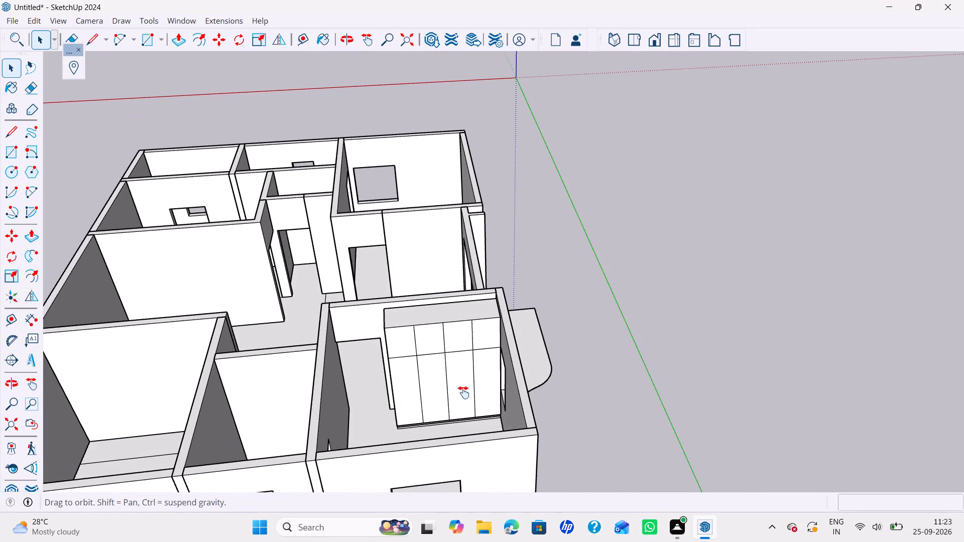
{"action": "middle_click_drag", "start_coordinate": [463, 392], "coordinate": [486, 398], "text": "shift"}
{"action": "middle_click_drag", "start_coordinate": [492, 400], "coordinate": [586, 402], "text": "shift"}
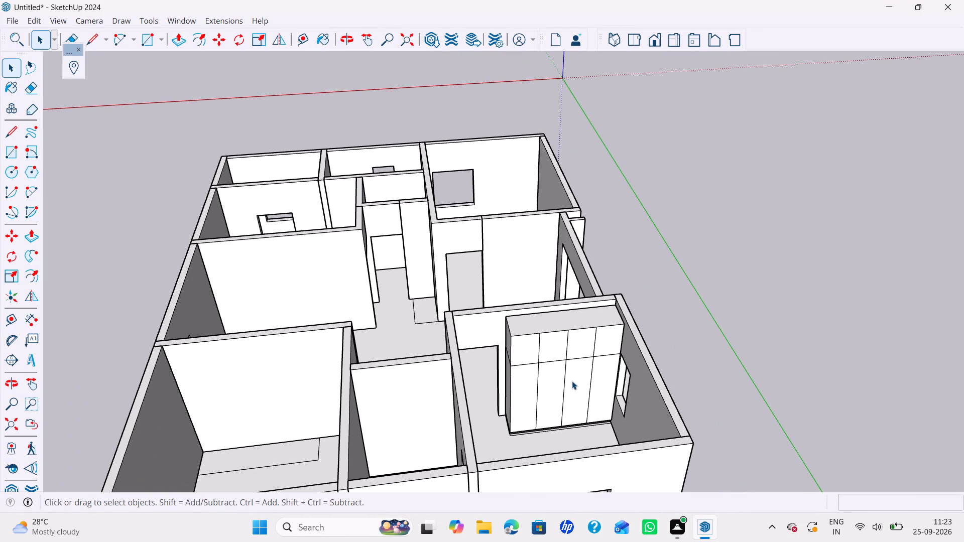
{"action": "right_click", "coordinate": [658, 314]}
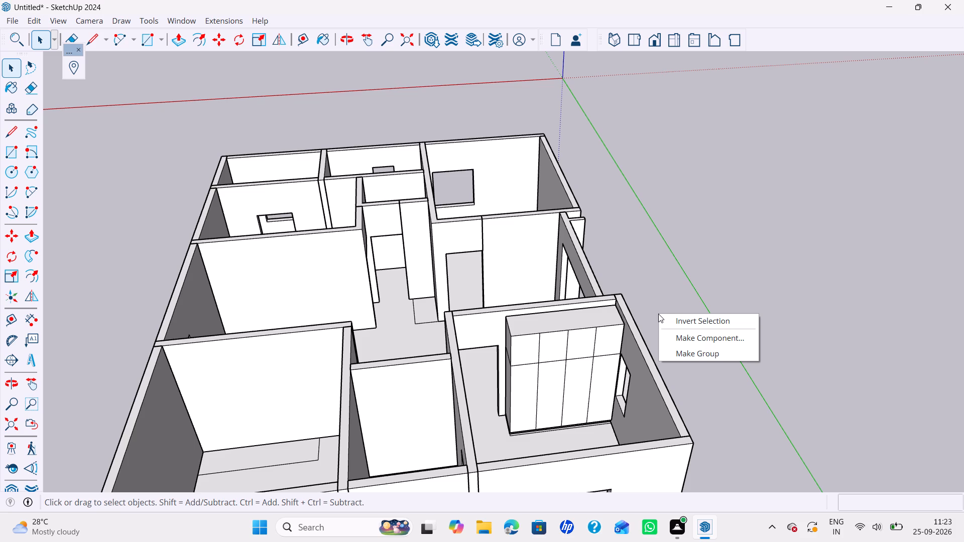
{"action": "scroll", "coordinate": [659, 307], "scroll_direction": "down", "scroll_amount": 1, "text": "shift"}
{"action": "middle_click_drag", "start_coordinate": [658, 307], "coordinate": [638, 313], "text": "shift"}
{"action": "middle_click_drag", "start_coordinate": [639, 320], "coordinate": [642, 333]}
{"action": "scroll", "coordinate": [642, 333], "scroll_direction": "up", "scroll_amount": 1, "text": "shift"}
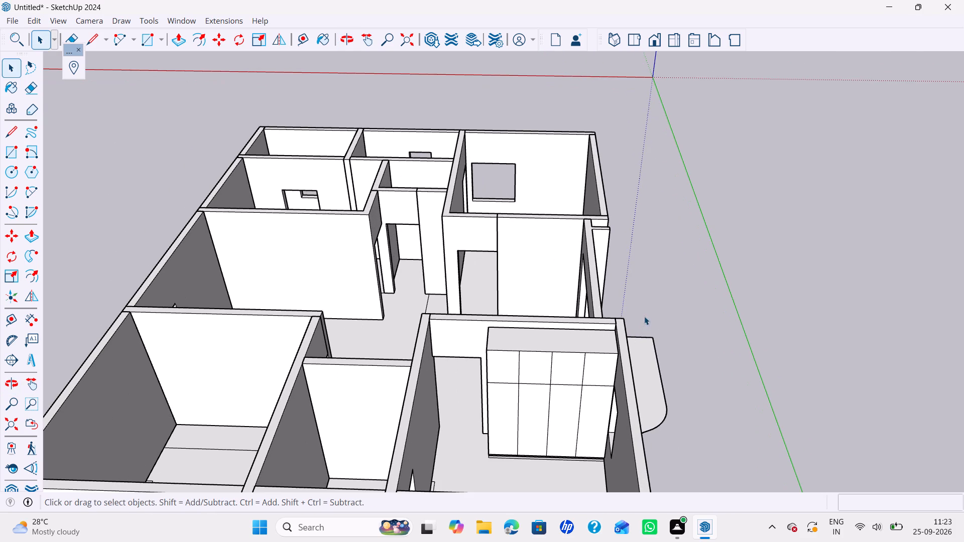
{"action": "right_click", "coordinate": [644, 316]}
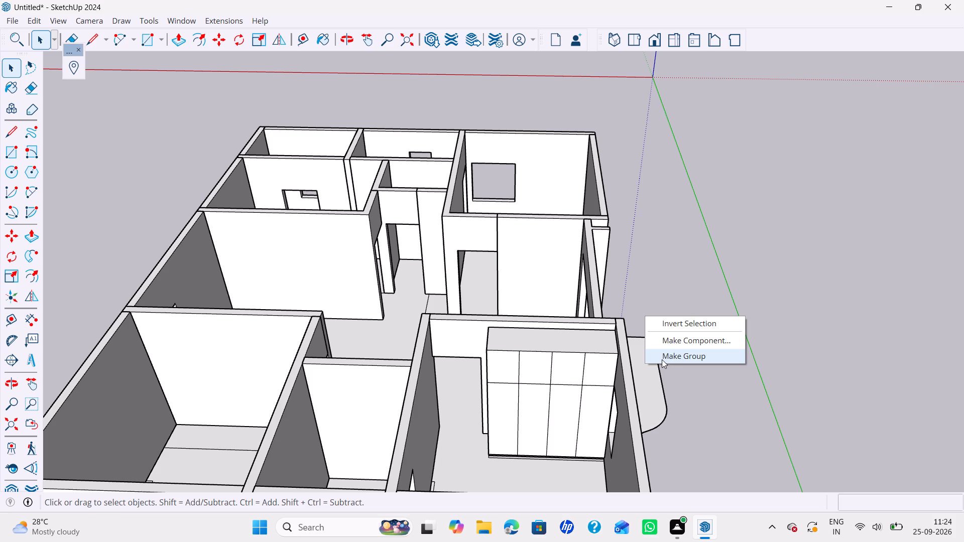
{"action": "scroll", "coordinate": [660, 360], "scroll_direction": "up", "scroll_amount": 2}
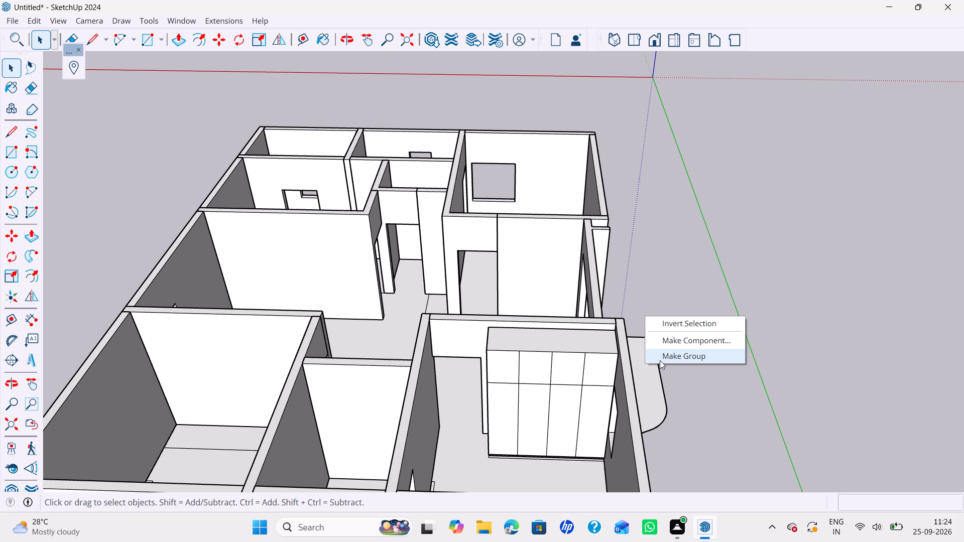
{"action": "scroll", "coordinate": [660, 360], "scroll_direction": "up", "scroll_amount": 1}
{"action": "left_click", "coordinate": [660, 360]}
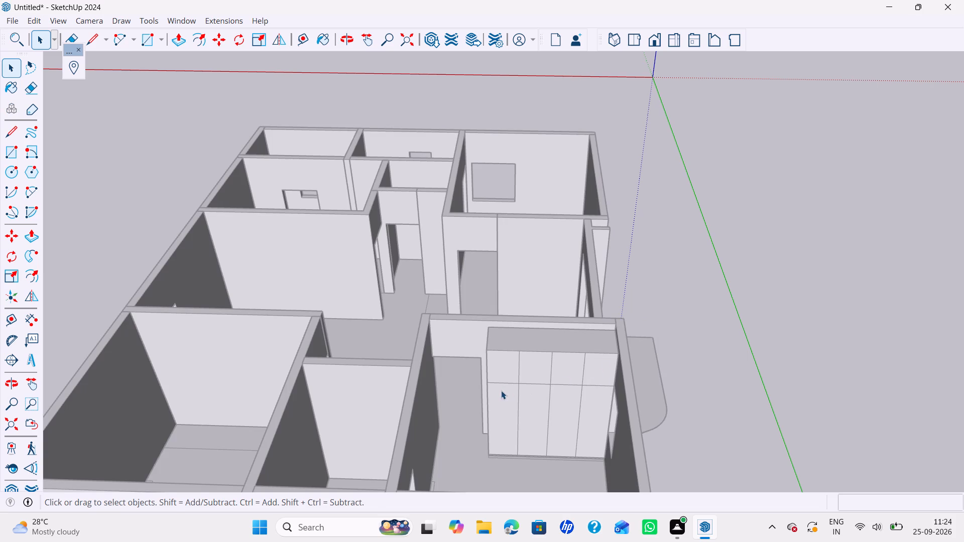
Draw a rectangle about 2' 7 5/16" by 1' 10 1/2" over the wardrobe's upper-left front panel.
{"action": "key", "text": "r"}
{"action": "scroll", "coordinate": [496, 387], "scroll_direction": "up", "scroll_amount": 7}
{"action": "left_click", "coordinate": [539, 385]}
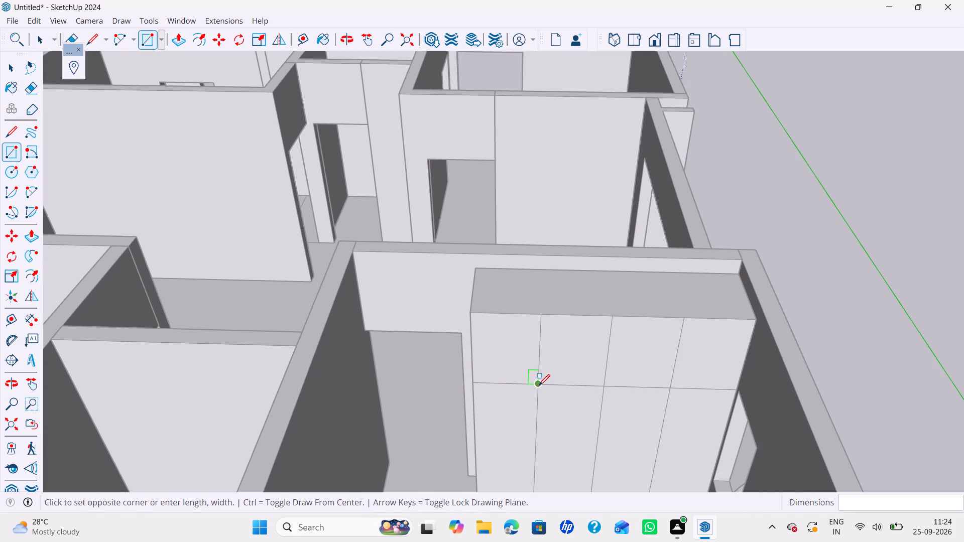
{"action": "left_click", "coordinate": [477, 315]}
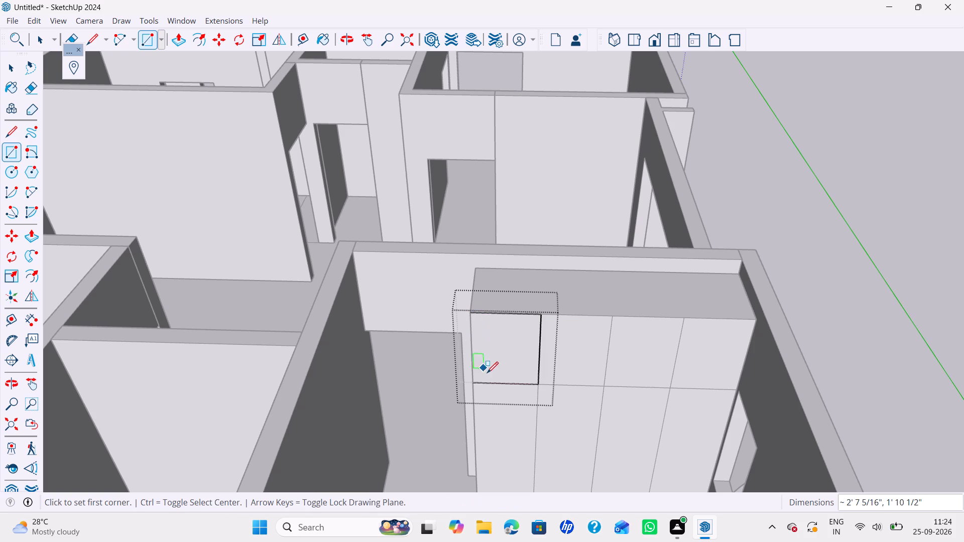
Offset the upper-left shutter rectangle's edges inward by 3 mm.
{"action": "key", "text": "space"}
{"action": "key", "text": "f"}
{"action": "left_click", "coordinate": [495, 363]}
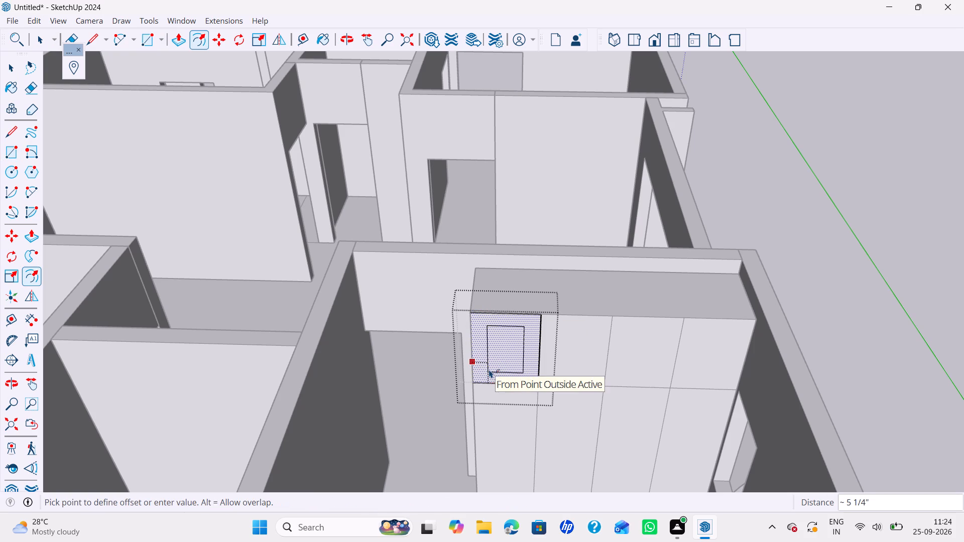
{"action": "type", "text": "3mm"}
{"action": "key", "text": "Return"}
{"action": "key", "text": "space"}
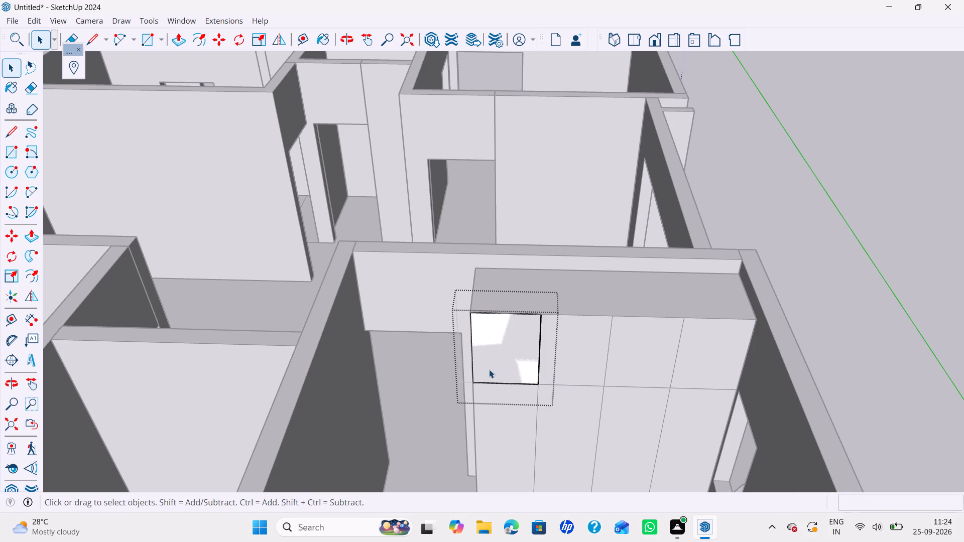
Push/Pull the inner face of the upper-left shutter out by 18 mm and leave the group.
{"action": "key", "text": "p"}
{"action": "left_click", "coordinate": [510, 365]}
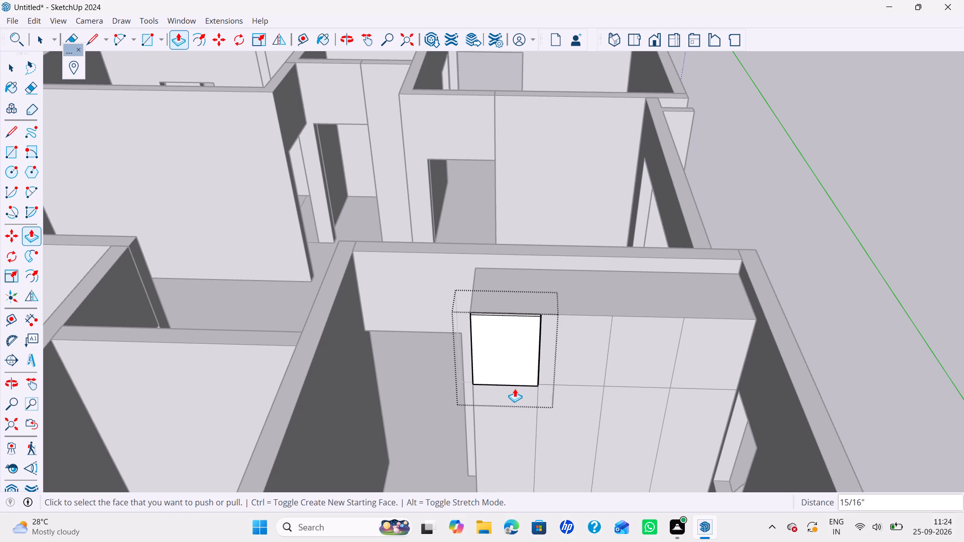
{"action": "type", "text": "18"}
{"action": "type", "text": "mm"}
{"action": "key", "text": "Return"}
{"action": "key", "text": "space"}
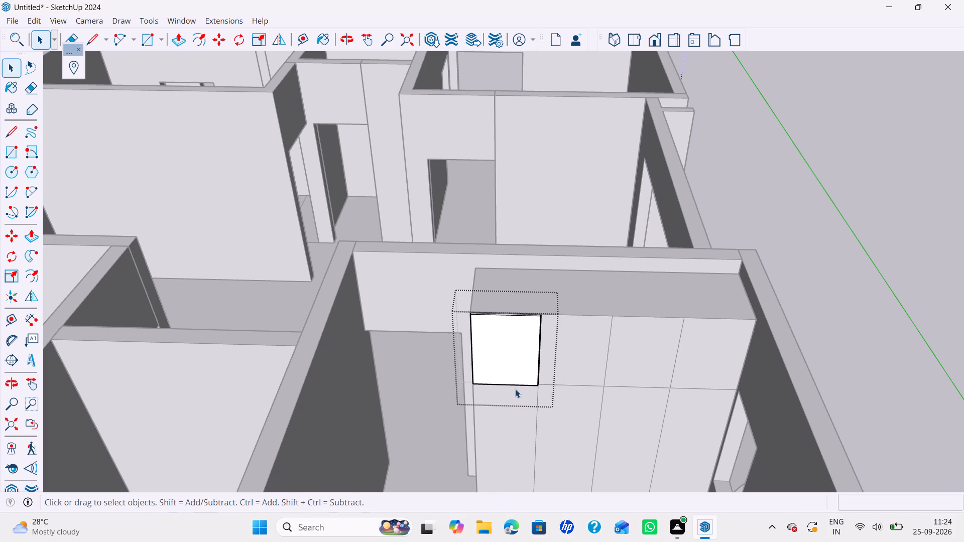
{"action": "left_click", "coordinate": [695, 260]}
Create another empty group for the lower-left wardrobe shutter.
{"action": "scroll", "coordinate": [633, 313], "scroll_direction": "down", "scroll_amount": 2}
{"action": "middle_click_drag", "start_coordinate": [611, 329], "coordinate": [572, 329], "text": "ctrl"}
{"action": "middle_click_drag", "start_coordinate": [577, 354], "coordinate": [600, 321]}
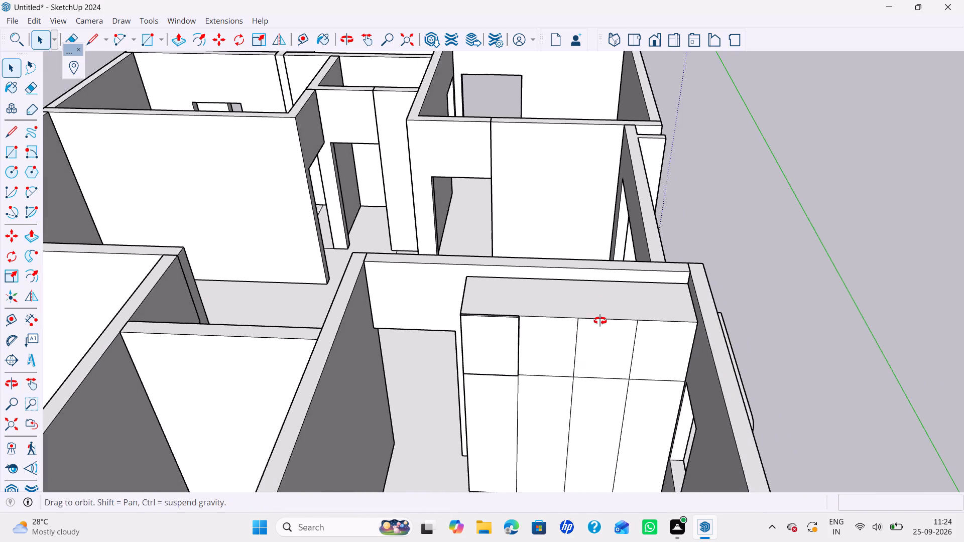
{"action": "middle_click_drag", "start_coordinate": [600, 321], "coordinate": [605, 316]}
{"action": "right_click", "coordinate": [834, 210]}
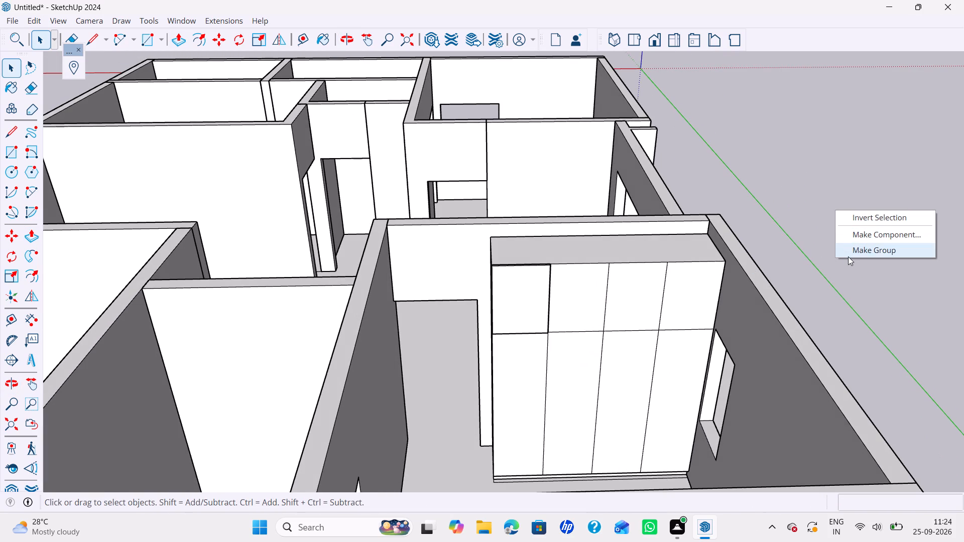
{"action": "left_click", "coordinate": [848, 256]}
Draw a rectangle about 6' 6" high and 1' 10 1/2" wide over the wardrobe's lower-left front panel.
{"action": "key", "text": "r"}
{"action": "scroll", "coordinate": [550, 468], "scroll_direction": "up", "scroll_amount": 7}
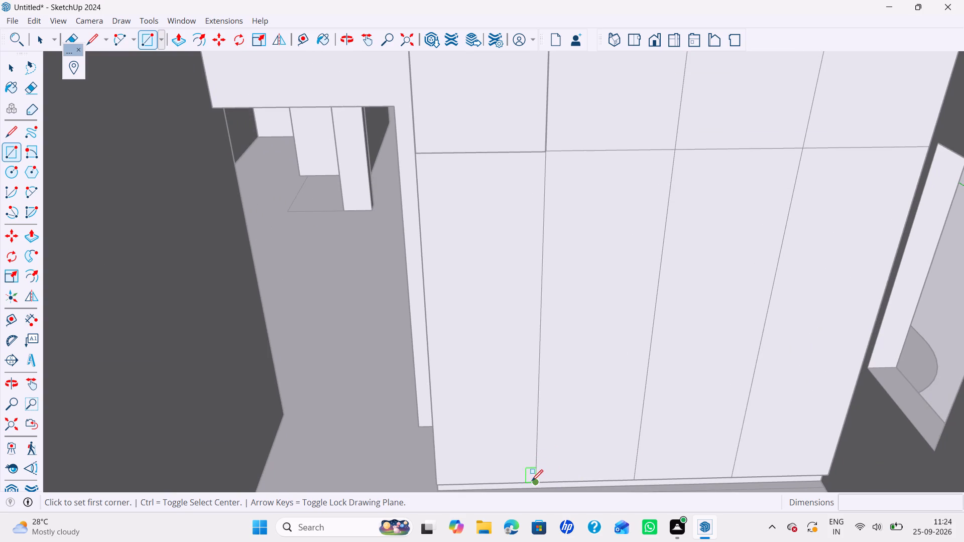
{"action": "left_click", "coordinate": [534, 481]}
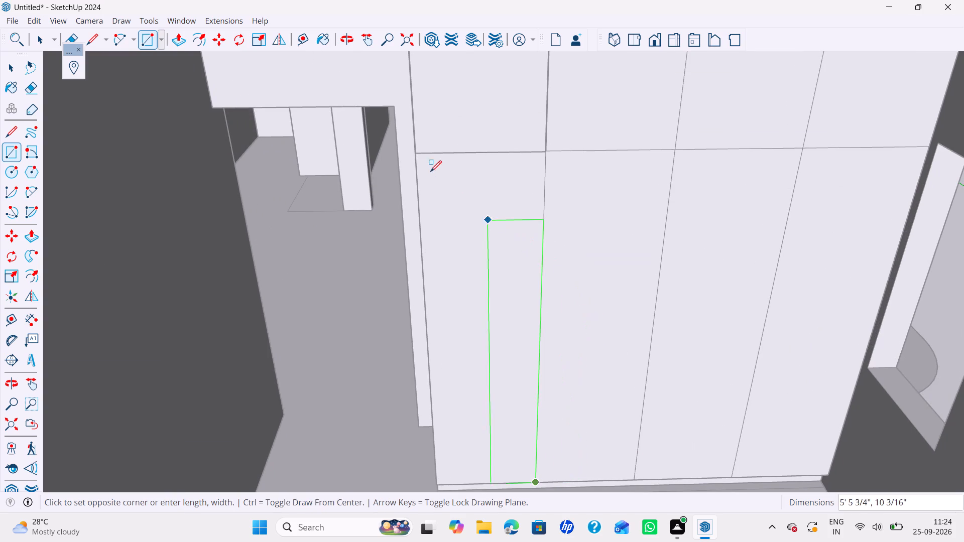
{"action": "scroll", "coordinate": [428, 167], "scroll_direction": "up", "scroll_amount": 9}
{"action": "middle_click_drag", "start_coordinate": [428, 168], "coordinate": [503, 196]}
{"action": "scroll", "coordinate": [453, 179], "scroll_direction": "up", "scroll_amount": 2}
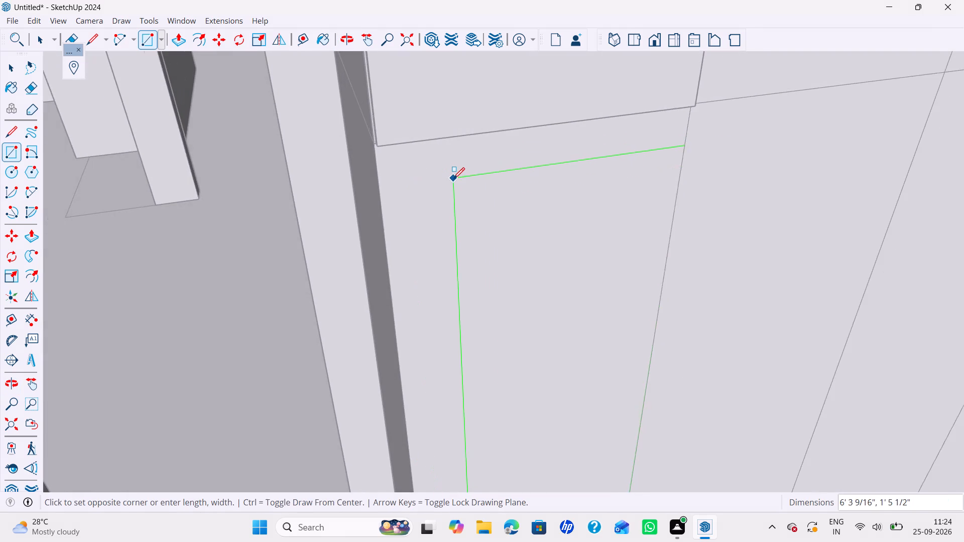
{"action": "scroll", "coordinate": [453, 179], "scroll_direction": "up", "scroll_amount": 2}
{"action": "scroll", "coordinate": [414, 189], "scroll_direction": "down", "scroll_amount": 3}
{"action": "middle_click_drag", "start_coordinate": [407, 197], "coordinate": [468, 230]}
{"action": "scroll", "coordinate": [465, 229], "scroll_direction": "up", "scroll_amount": 5}
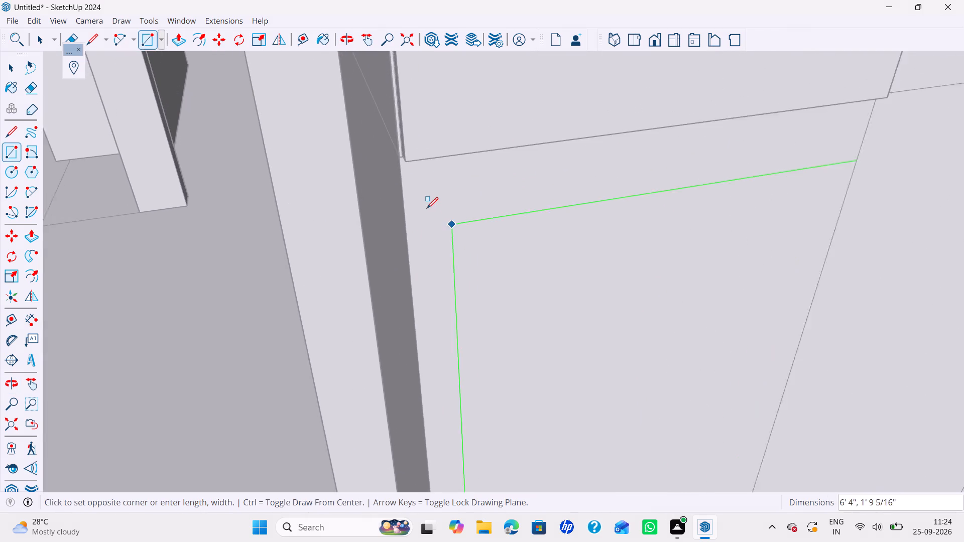
{"action": "scroll", "coordinate": [427, 208], "scroll_direction": "down", "scroll_amount": 3}
{"action": "middle_click_drag", "start_coordinate": [425, 208], "coordinate": [508, 321], "text": "shift"}
{"action": "scroll", "coordinate": [435, 224], "scroll_direction": "up", "scroll_amount": 4}
{"action": "scroll", "coordinate": [542, 335], "scroll_direction": "down", "scroll_amount": 1}
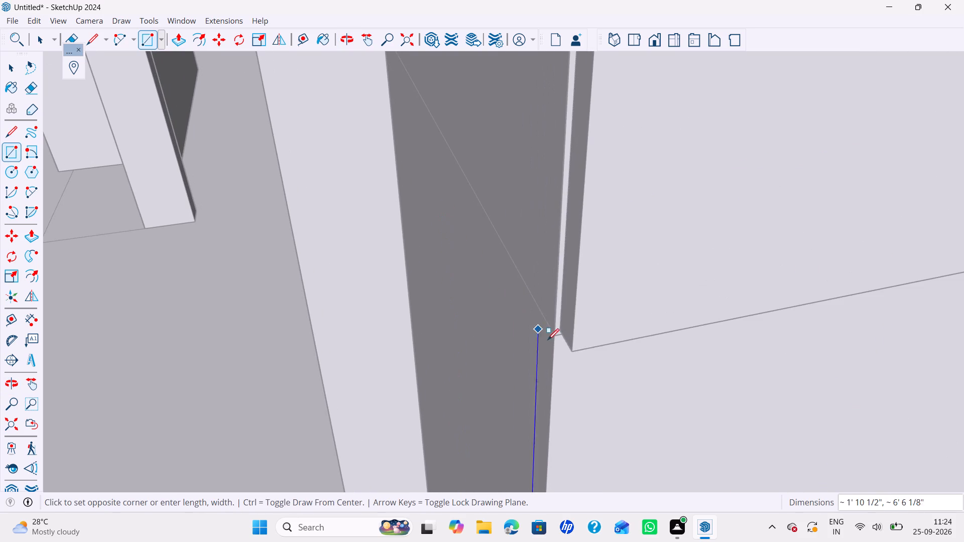
{"action": "scroll", "coordinate": [548, 340], "scroll_direction": "down", "scroll_amount": 2}
{"action": "left_click", "coordinate": [552, 334]}
{"action": "key", "text": "space"}
Offset the lower-left shutter rectangle's edges inward by 3 mm.
{"action": "scroll", "coordinate": [547, 330], "scroll_direction": "down", "scroll_amount": 3}
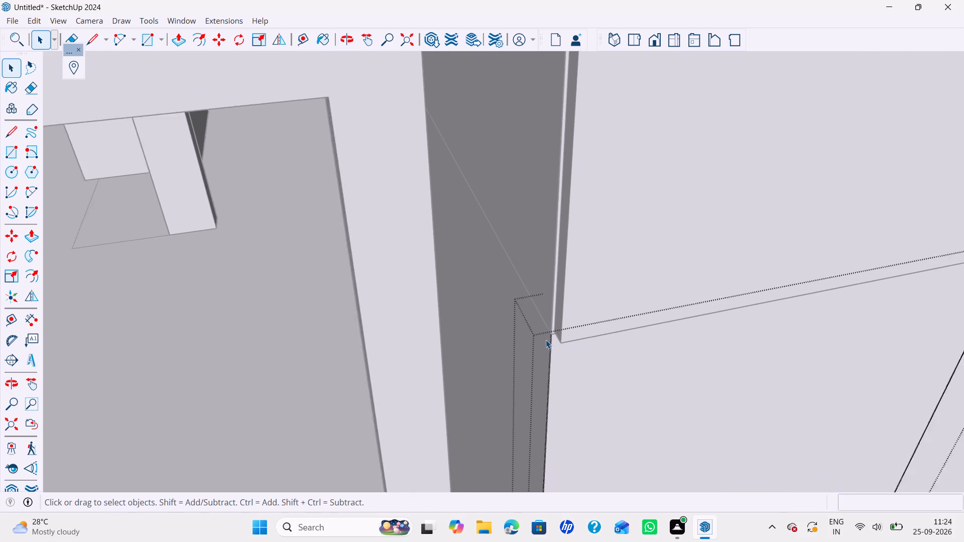
{"action": "scroll", "coordinate": [546, 340], "scroll_direction": "down", "scroll_amount": 15}
{"action": "middle_click_drag", "start_coordinate": [549, 356], "coordinate": [444, 247], "text": "shift"}
{"action": "middle_click_drag", "start_coordinate": [536, 320], "coordinate": [508, 328]}
{"action": "scroll", "coordinate": [509, 328], "scroll_direction": "down", "scroll_amount": 1, "text": "shift"}
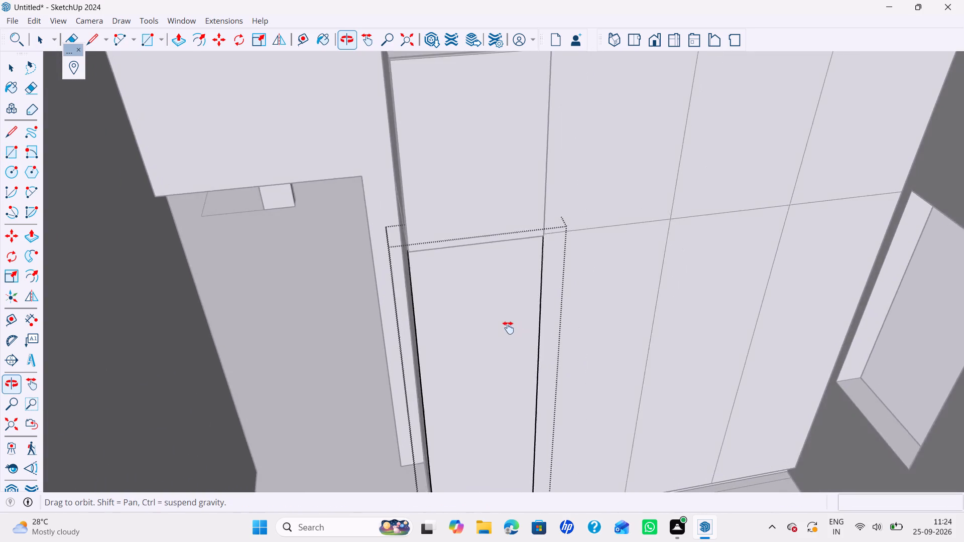
{"action": "middle_click_drag", "start_coordinate": [508, 328], "coordinate": [504, 297]}
{"action": "scroll", "coordinate": [504, 296], "scroll_direction": "up", "scroll_amount": 1}
{"action": "scroll", "coordinate": [504, 299], "scroll_direction": "down", "scroll_amount": 2}
{"action": "key", "text": "f"}
{"action": "left_click", "coordinate": [477, 339]}
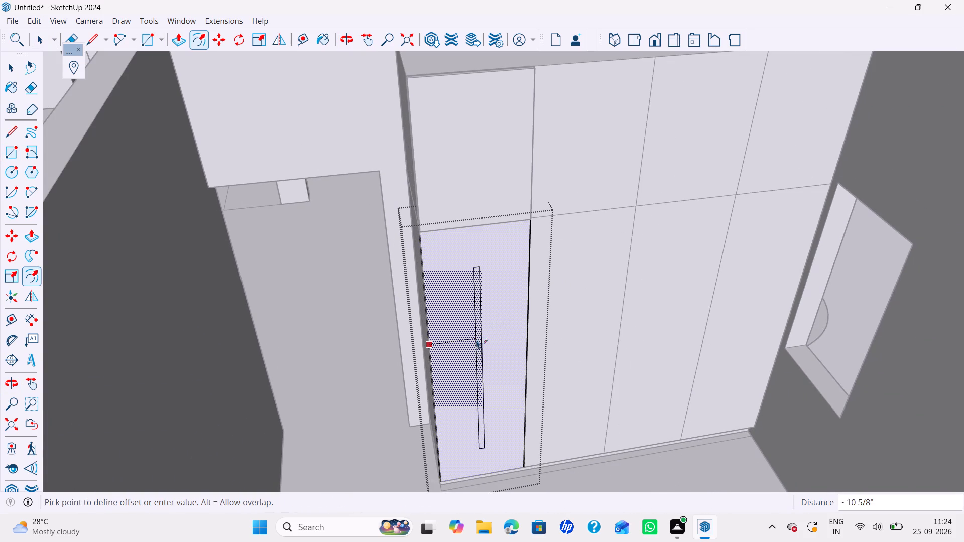
{"action": "type", "text": "3mm"}
{"action": "key", "text": "Return"}
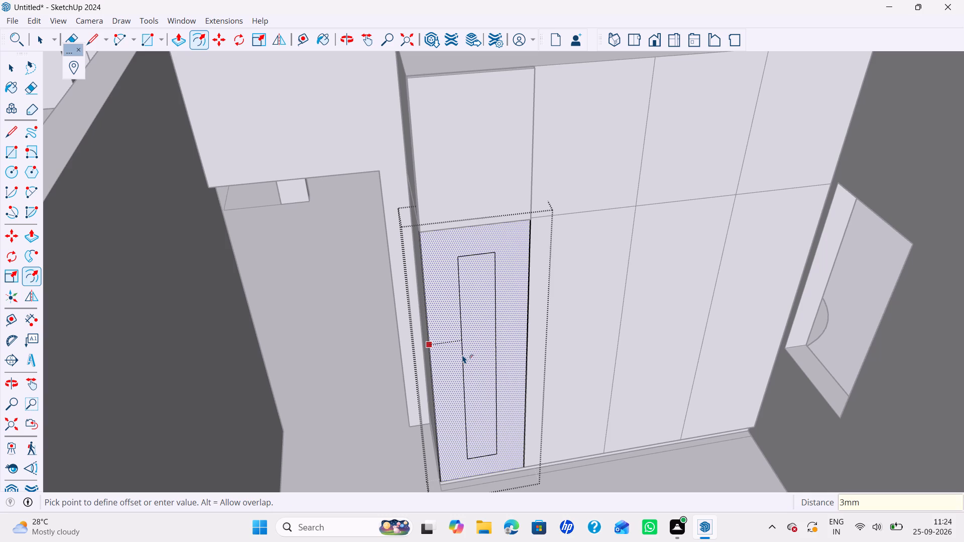
{"action": "key", "text": "space"}
Push/Pull the lower-left shutter's inner face out about 11/16", using the upper shutter's front as reference, and leave the group.
{"action": "key", "text": "p"}
{"action": "left_click", "coordinate": [476, 296]}
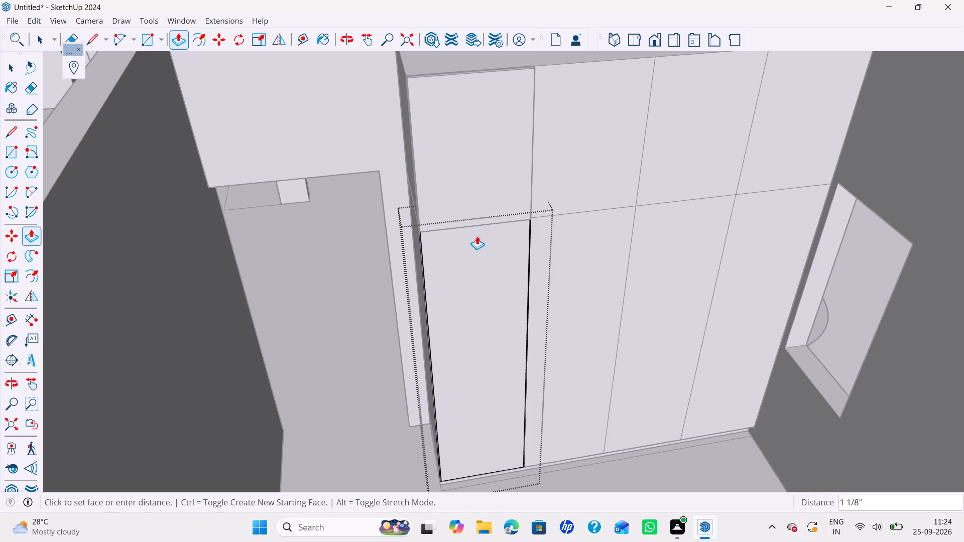
{"action": "left_click", "coordinate": [469, 203]}
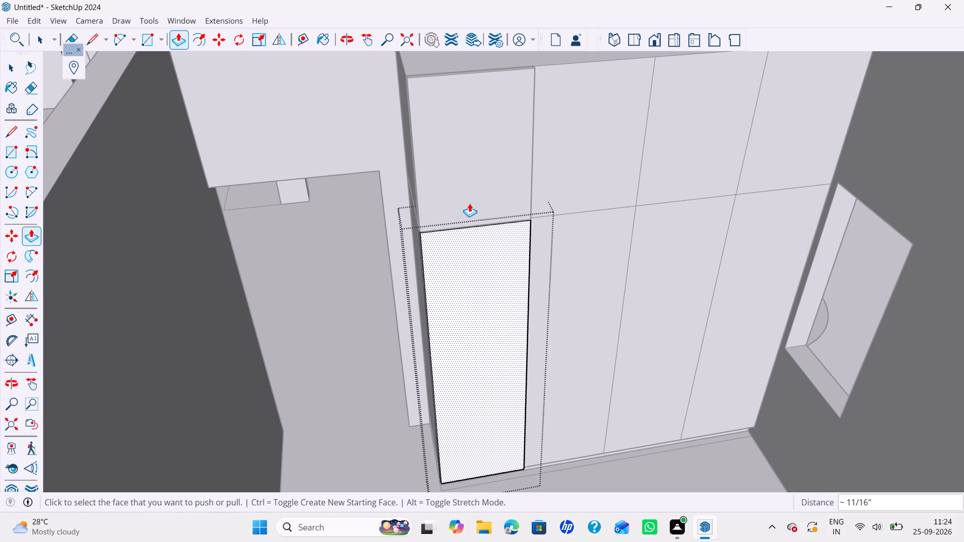
{"action": "key", "text": "space"}
{"action": "scroll", "coordinate": [481, 225], "scroll_direction": "down", "scroll_amount": 4}
{"action": "middle_click_drag", "start_coordinate": [481, 225], "coordinate": [456, 279]}
{"action": "scroll", "coordinate": [463, 274], "scroll_direction": "down", "scroll_amount": 3}
{"action": "middle_click_drag", "start_coordinate": [463, 275], "coordinate": [432, 292], "text": "shift"}
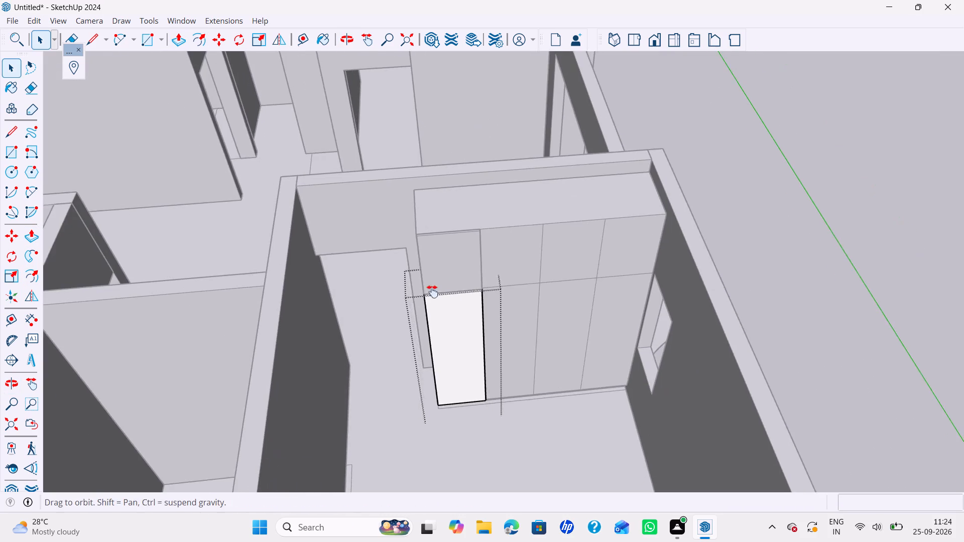
{"action": "middle_click_drag", "start_coordinate": [432, 292], "coordinate": [440, 285], "text": "shift"}
{"action": "left_click", "coordinate": [712, 202]}
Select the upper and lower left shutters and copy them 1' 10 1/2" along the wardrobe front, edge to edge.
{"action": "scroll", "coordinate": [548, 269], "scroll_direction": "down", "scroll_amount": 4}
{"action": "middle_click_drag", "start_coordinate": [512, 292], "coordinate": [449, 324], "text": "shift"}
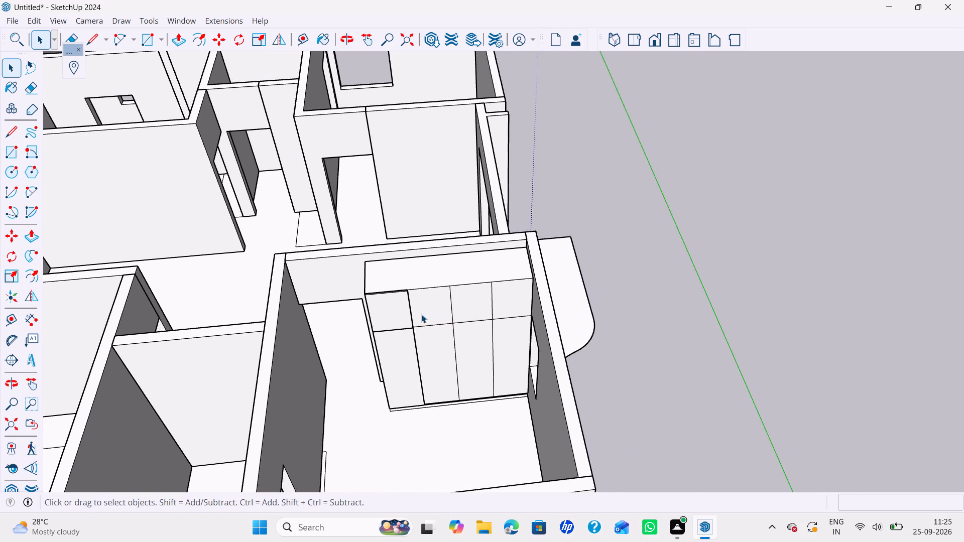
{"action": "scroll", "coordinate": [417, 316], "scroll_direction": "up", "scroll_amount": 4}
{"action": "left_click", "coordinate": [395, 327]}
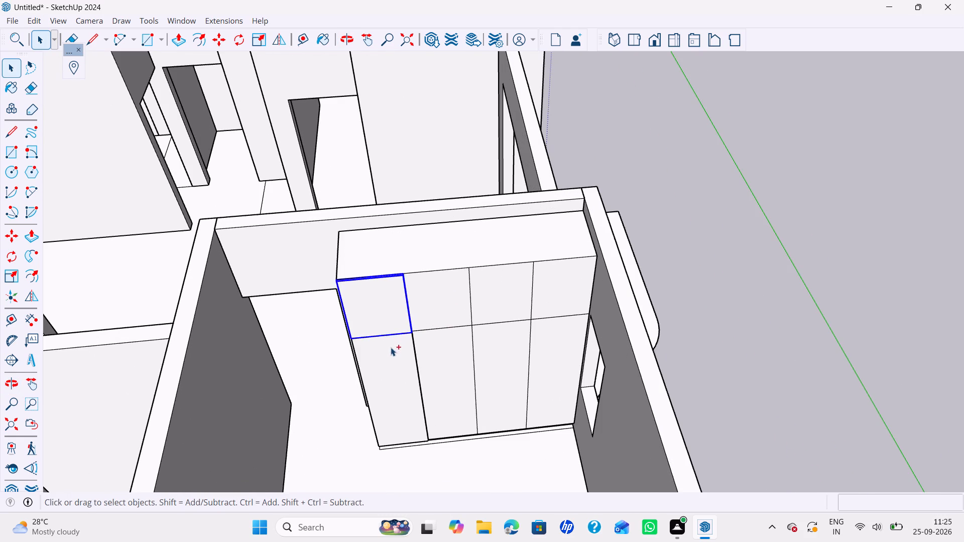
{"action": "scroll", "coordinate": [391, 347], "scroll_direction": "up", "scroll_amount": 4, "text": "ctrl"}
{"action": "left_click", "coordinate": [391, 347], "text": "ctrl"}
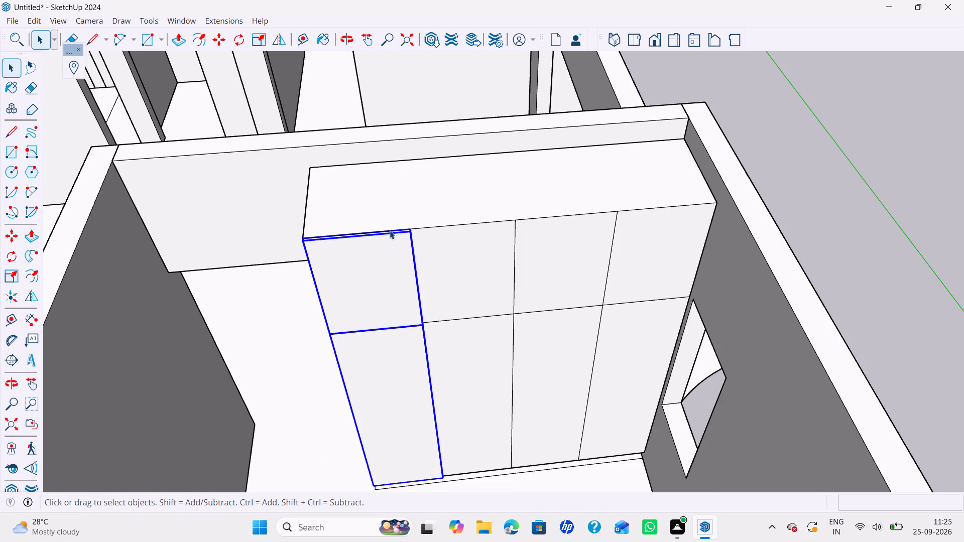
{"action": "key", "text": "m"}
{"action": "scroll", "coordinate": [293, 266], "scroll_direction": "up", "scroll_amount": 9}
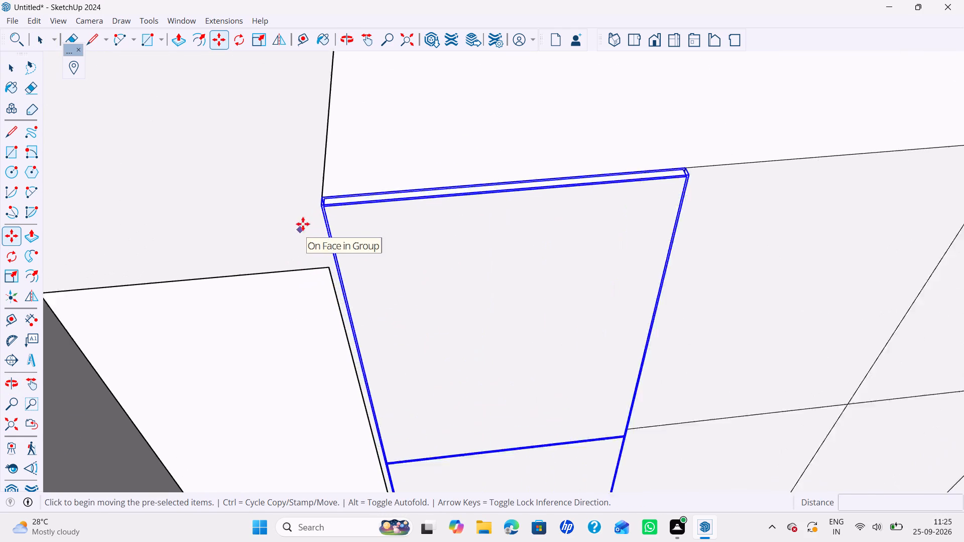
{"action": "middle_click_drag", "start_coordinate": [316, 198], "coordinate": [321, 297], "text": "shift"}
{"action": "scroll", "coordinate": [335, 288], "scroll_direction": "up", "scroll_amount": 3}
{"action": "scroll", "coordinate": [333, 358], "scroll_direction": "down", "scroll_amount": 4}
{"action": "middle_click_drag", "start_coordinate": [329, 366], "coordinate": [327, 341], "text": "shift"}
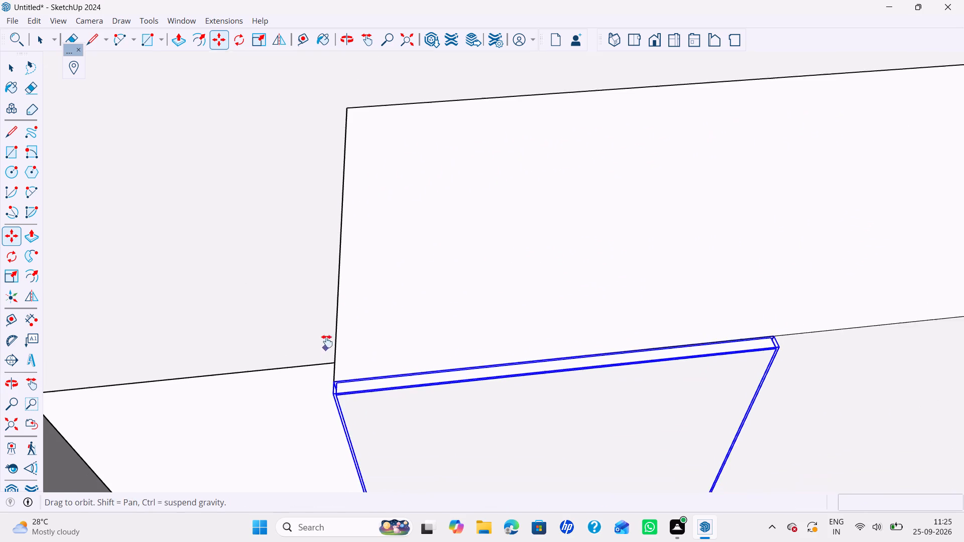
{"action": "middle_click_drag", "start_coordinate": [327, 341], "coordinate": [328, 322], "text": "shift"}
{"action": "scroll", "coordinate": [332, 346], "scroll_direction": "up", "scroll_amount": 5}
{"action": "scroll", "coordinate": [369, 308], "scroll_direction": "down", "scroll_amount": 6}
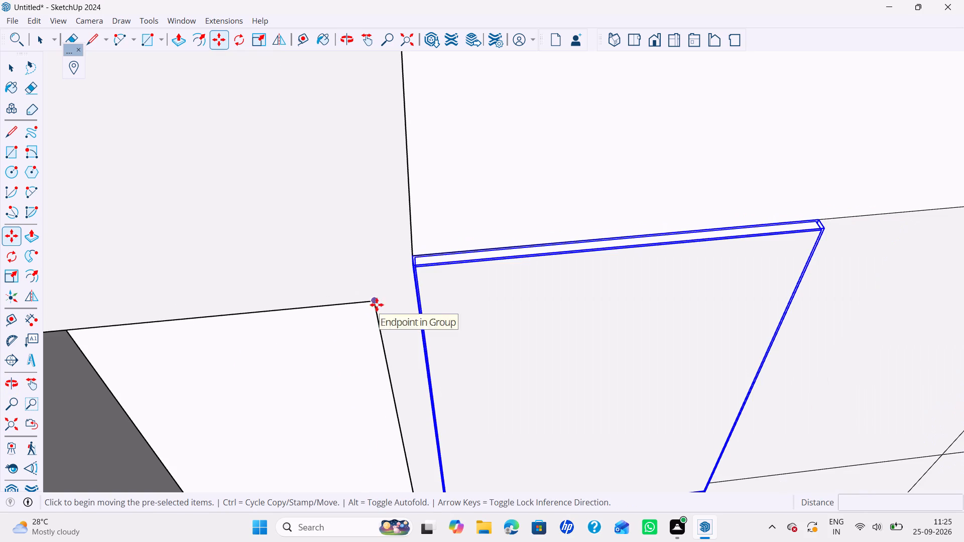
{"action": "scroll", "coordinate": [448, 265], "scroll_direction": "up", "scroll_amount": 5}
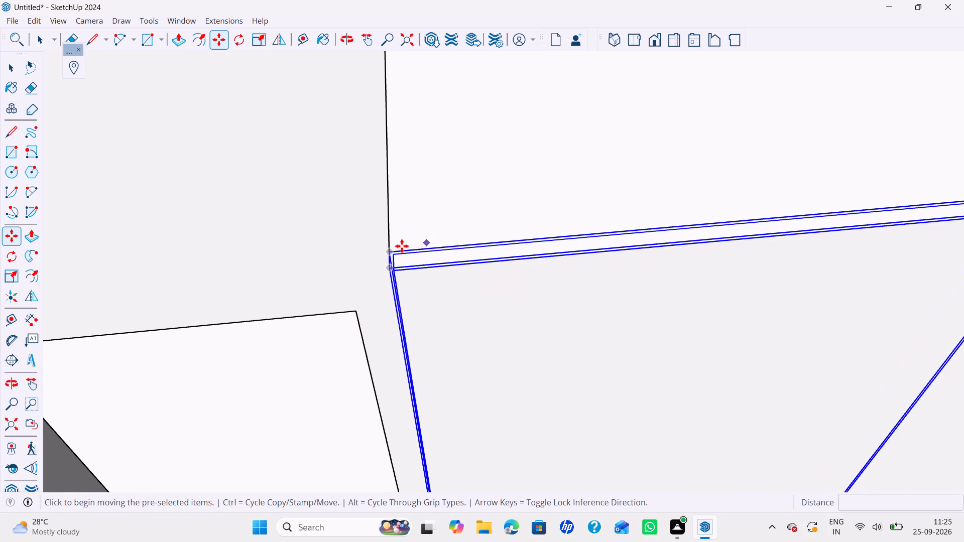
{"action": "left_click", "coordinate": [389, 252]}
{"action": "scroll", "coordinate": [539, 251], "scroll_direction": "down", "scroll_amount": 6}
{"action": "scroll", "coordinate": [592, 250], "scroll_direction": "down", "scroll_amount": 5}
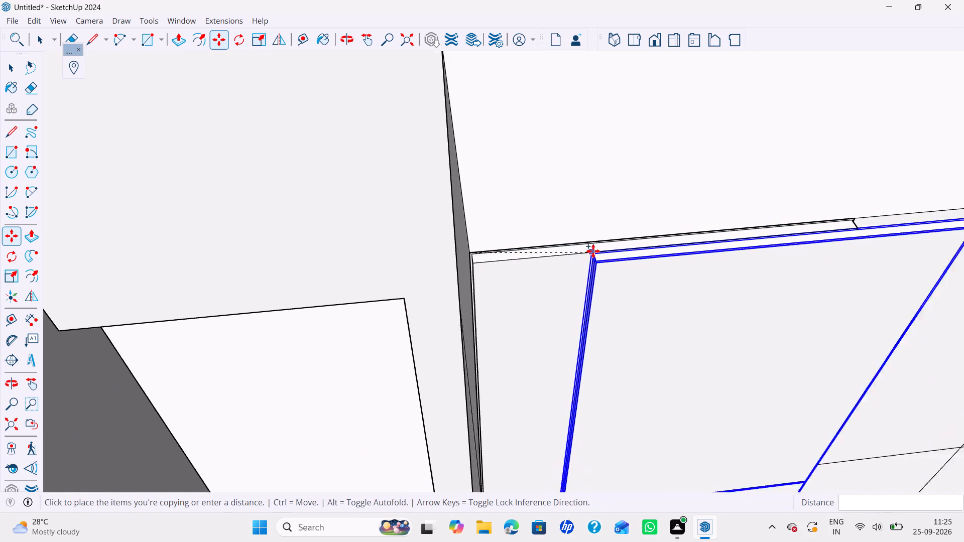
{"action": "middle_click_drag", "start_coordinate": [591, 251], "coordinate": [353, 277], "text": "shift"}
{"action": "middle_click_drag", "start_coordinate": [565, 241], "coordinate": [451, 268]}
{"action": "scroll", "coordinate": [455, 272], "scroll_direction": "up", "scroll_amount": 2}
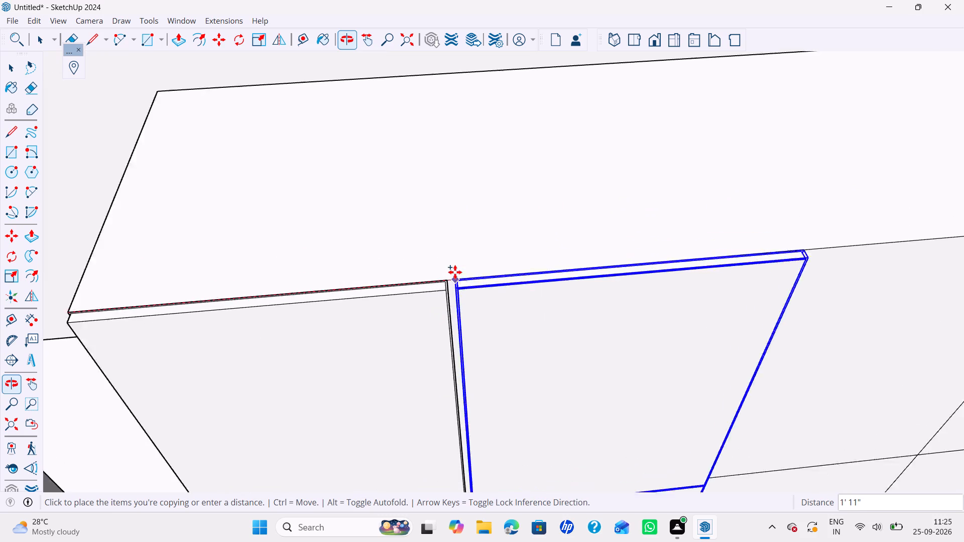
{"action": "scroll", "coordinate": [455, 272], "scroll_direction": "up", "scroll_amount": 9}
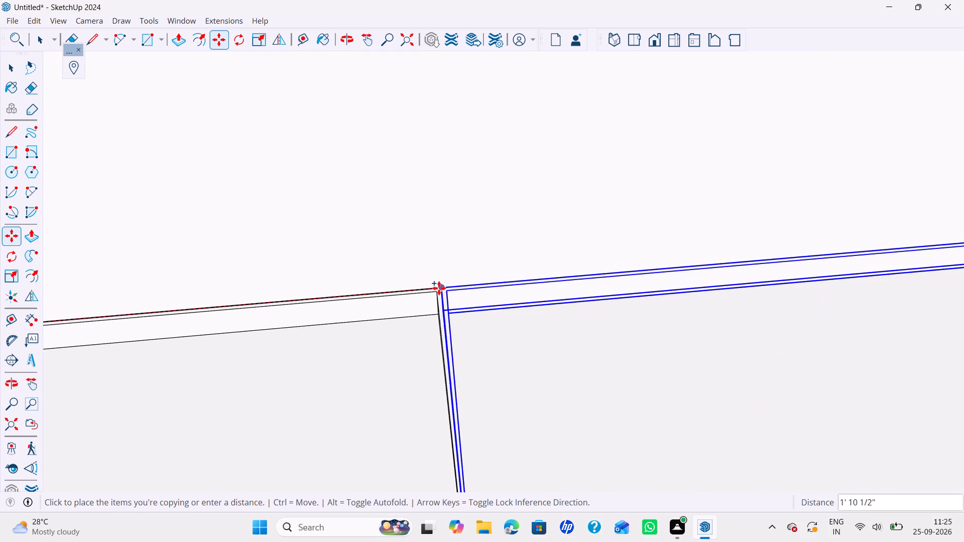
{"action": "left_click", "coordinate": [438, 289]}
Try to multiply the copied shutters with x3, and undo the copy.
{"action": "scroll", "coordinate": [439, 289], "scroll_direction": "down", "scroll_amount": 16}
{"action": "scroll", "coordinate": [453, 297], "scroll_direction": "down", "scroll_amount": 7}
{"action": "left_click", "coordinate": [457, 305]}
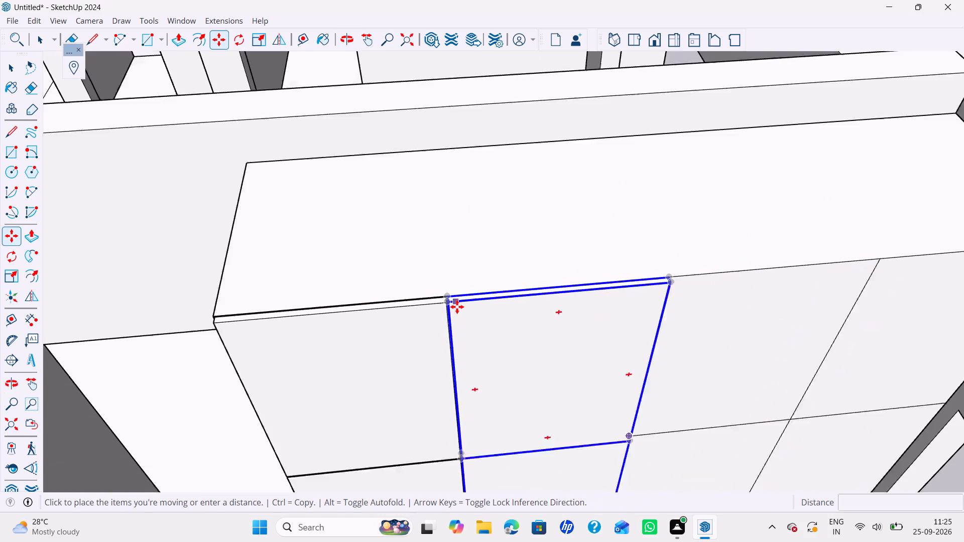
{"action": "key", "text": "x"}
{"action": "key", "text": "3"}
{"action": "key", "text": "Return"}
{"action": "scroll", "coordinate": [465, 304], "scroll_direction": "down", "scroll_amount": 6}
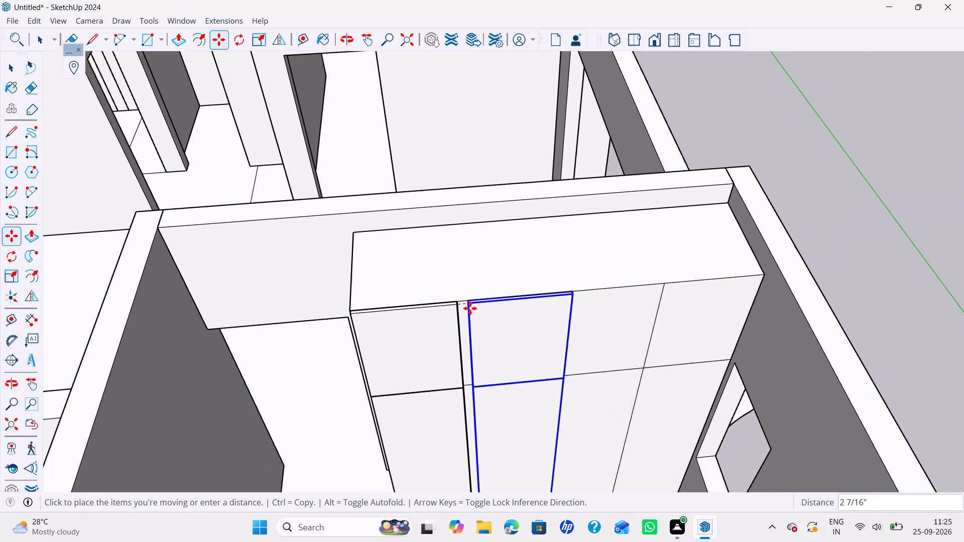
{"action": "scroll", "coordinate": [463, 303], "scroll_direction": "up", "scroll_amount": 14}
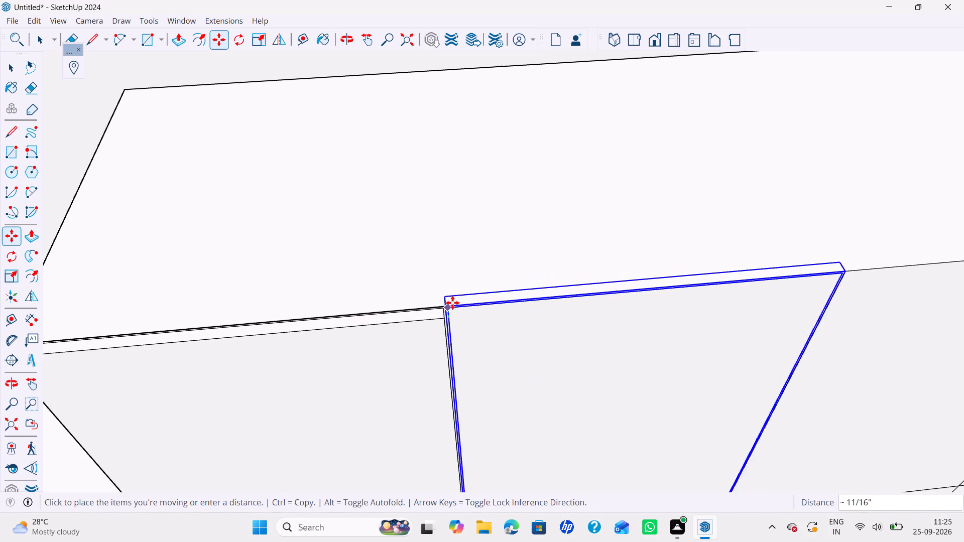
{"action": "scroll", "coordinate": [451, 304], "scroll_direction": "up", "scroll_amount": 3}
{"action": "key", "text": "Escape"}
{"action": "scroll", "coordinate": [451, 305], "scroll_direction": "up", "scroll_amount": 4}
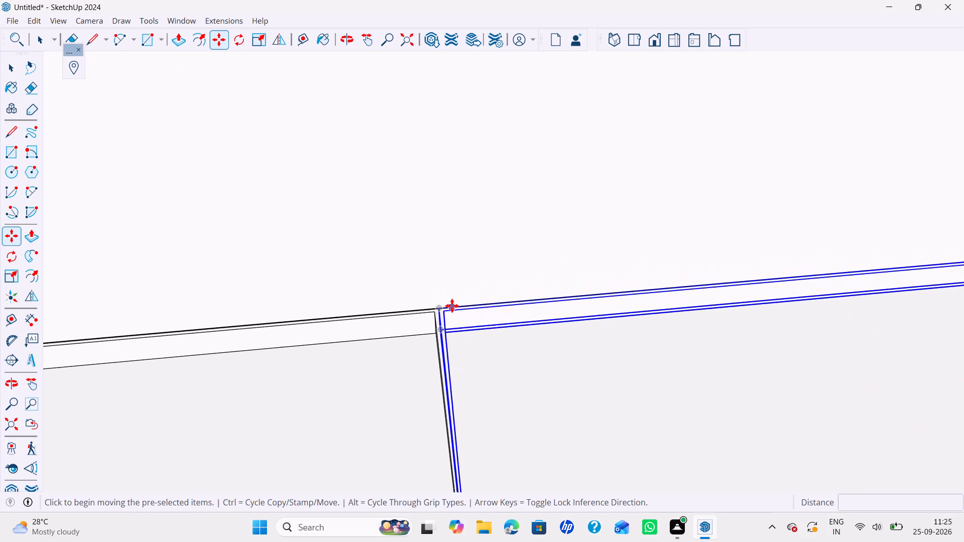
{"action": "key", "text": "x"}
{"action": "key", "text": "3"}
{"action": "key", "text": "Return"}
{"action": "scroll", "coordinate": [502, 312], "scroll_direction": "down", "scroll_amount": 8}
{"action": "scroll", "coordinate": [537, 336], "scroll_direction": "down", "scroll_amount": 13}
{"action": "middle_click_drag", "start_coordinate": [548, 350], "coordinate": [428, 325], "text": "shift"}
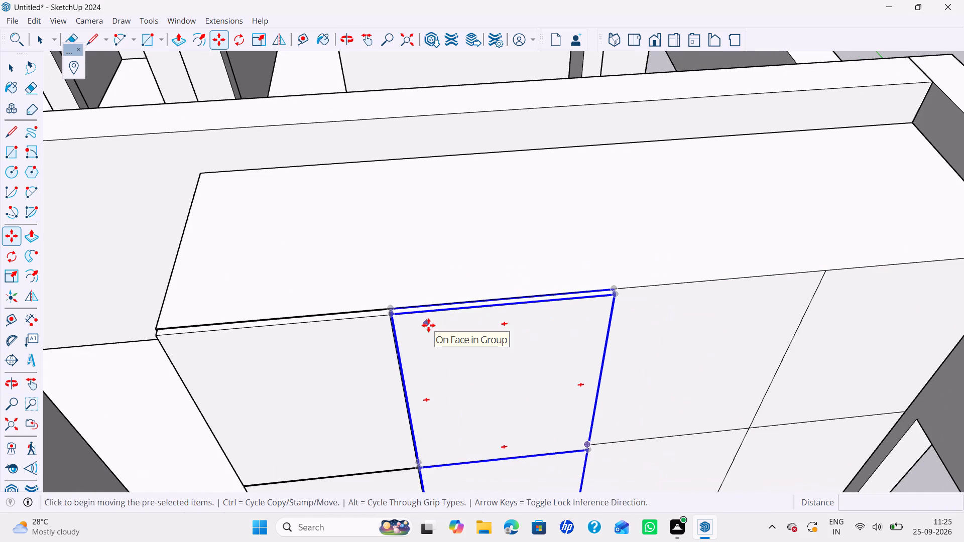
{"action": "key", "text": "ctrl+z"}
Reselect the upper and lower left shutters and copy them 1' 10 1/2" along the wardrobe front from corner to corner.
{"action": "key", "text": "space"}
{"action": "left_click", "coordinate": [378, 327]}
{"action": "scroll", "coordinate": [408, 353], "scroll_direction": "down", "scroll_amount": 1}
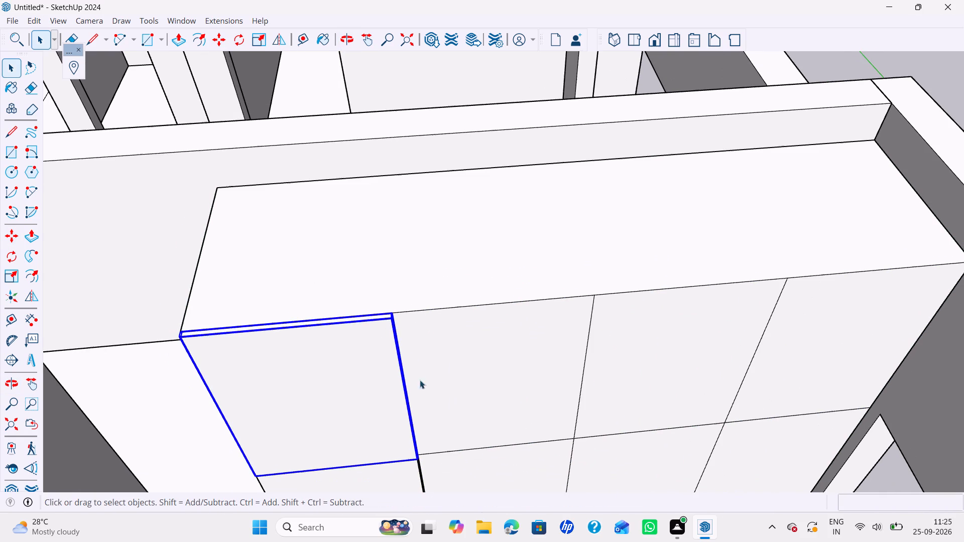
{"action": "left_click", "coordinate": [404, 478], "text": "ctrl"}
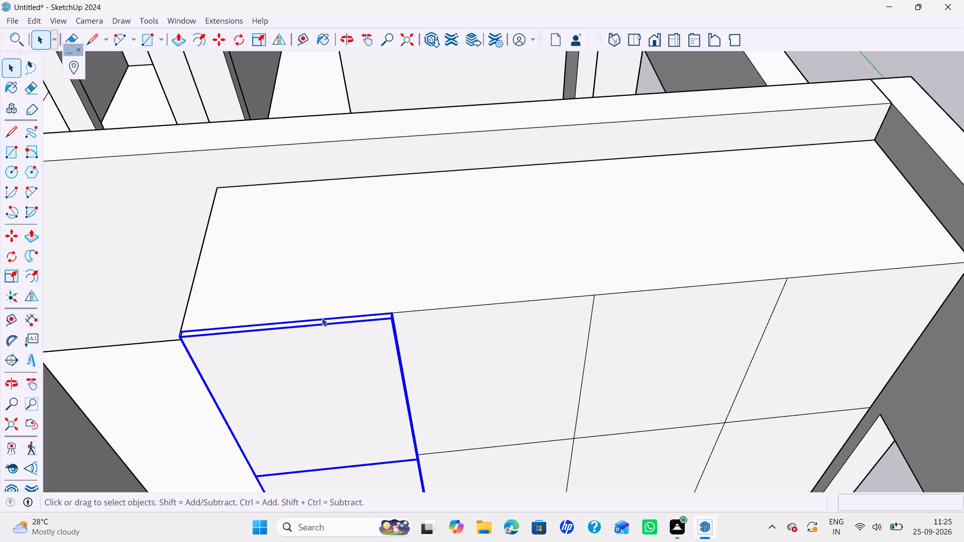
{"action": "key", "text": "m"}
{"action": "scroll", "coordinate": [247, 285], "scroll_direction": "up", "scroll_amount": 2}
{"action": "middle_click_drag", "start_coordinate": [219, 294], "coordinate": [410, 295], "text": "shift"}
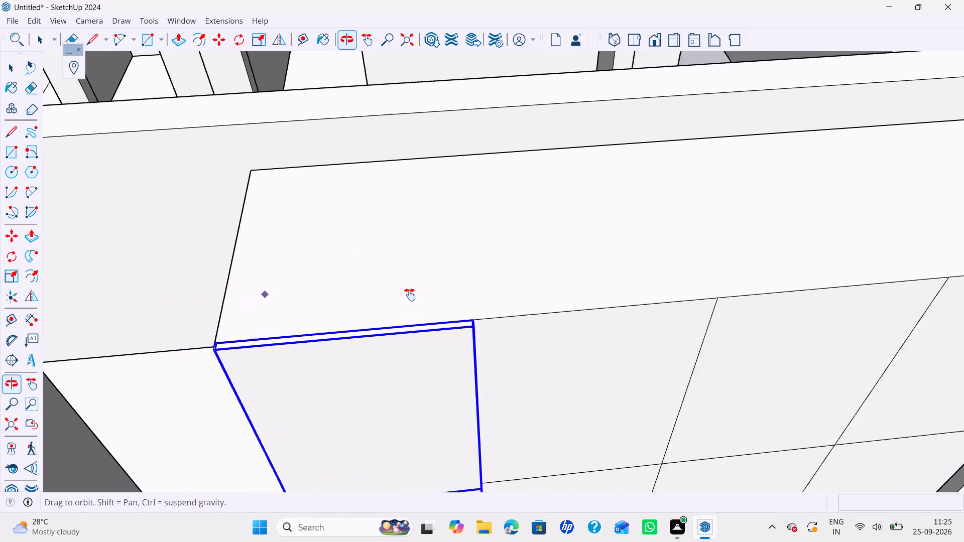
{"action": "middle_click_drag", "start_coordinate": [410, 295], "coordinate": [410, 295], "text": "shift"}
{"action": "scroll", "coordinate": [324, 356], "scroll_direction": "up", "scroll_amount": 4}
{"action": "scroll", "coordinate": [428, 345], "scroll_direction": "down", "scroll_amount": 6}
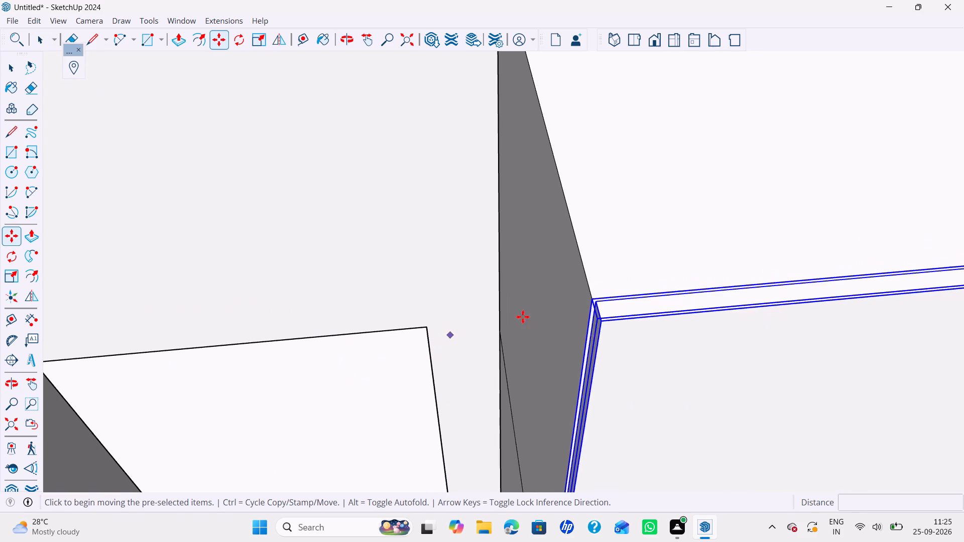
{"action": "left_click", "coordinate": [590, 300]}
{"action": "scroll", "coordinate": [709, 288], "scroll_direction": "down", "scroll_amount": 5}
{"action": "middle_click_drag", "start_coordinate": [709, 288], "coordinate": [155, 302], "text": "shift"}
{"action": "middle_click_drag", "start_coordinate": [428, 275], "coordinate": [165, 302], "text": "shift"}
{"action": "scroll", "coordinate": [299, 286], "scroll_direction": "up", "scroll_amount": 4}
{"action": "scroll", "coordinate": [347, 279], "scroll_direction": "up", "scroll_amount": 3}
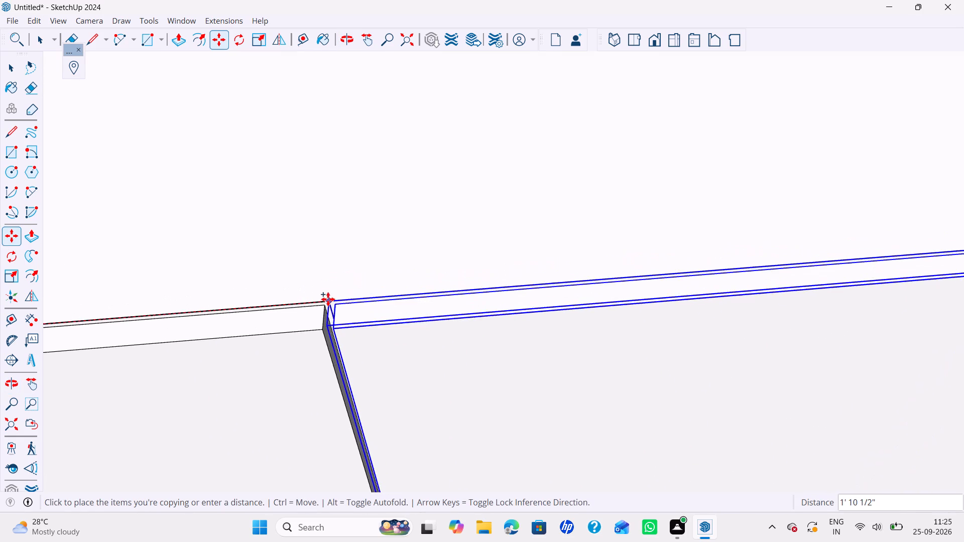
{"action": "left_click", "coordinate": [326, 301]}
Multiply the shutter copy by x3 to fill the wardrobe front, and clear the selection.
{"action": "scroll", "coordinate": [326, 303], "scroll_direction": "down", "scroll_amount": 9}
{"action": "scroll", "coordinate": [326, 306], "scroll_direction": "down", "scroll_amount": 15}
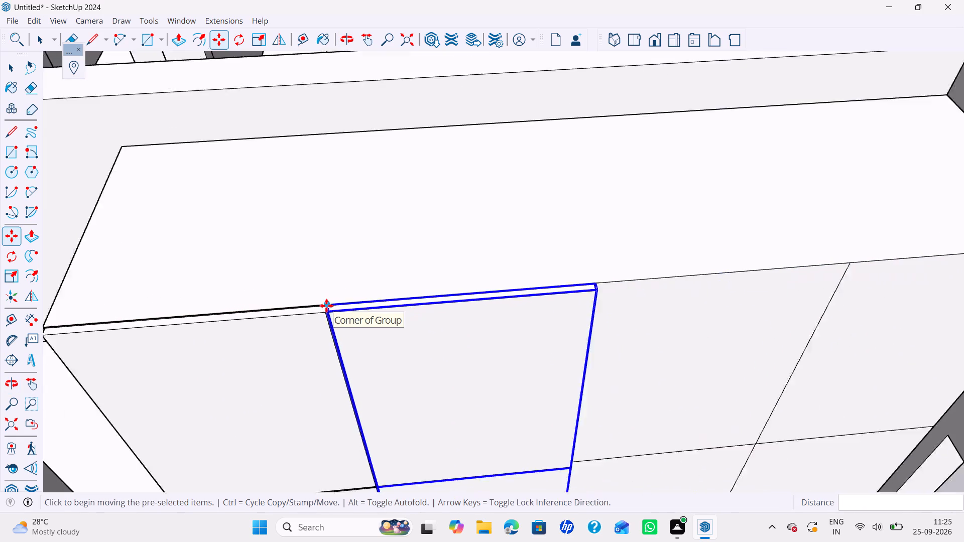
{"action": "scroll", "coordinate": [326, 306], "scroll_direction": "down", "scroll_amount": 8}
{"action": "key", "text": "x"}
{"action": "key", "text": "3"}
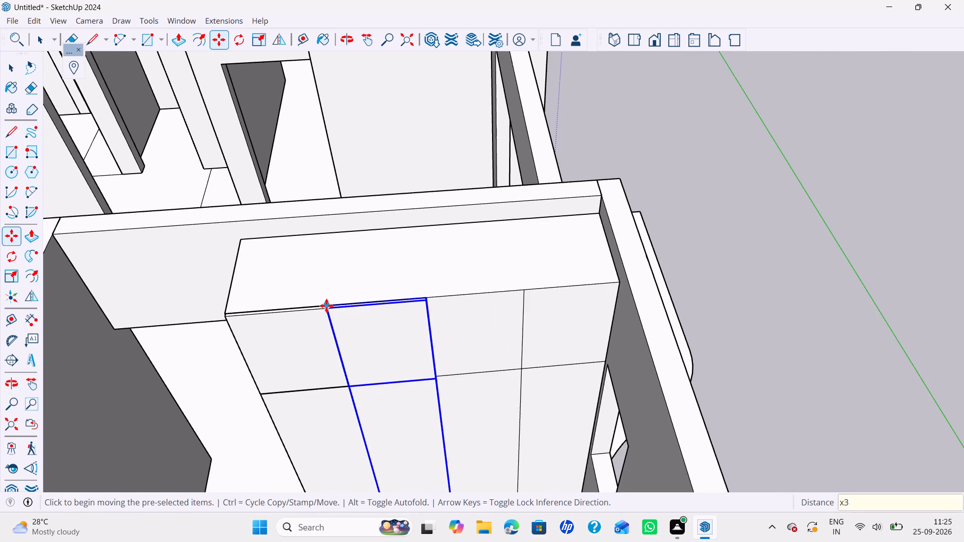
{"action": "key", "text": "Return"}
{"action": "key", "text": "space"}
{"action": "scroll", "coordinate": [326, 306], "scroll_direction": "down", "scroll_amount": 7}
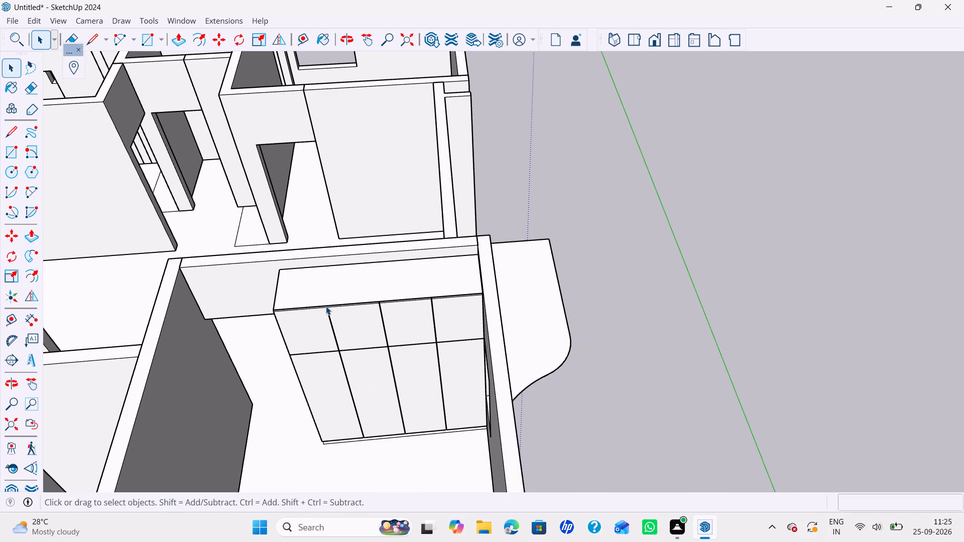
{"action": "left_click", "coordinate": [637, 305]}
Examine the shuttered wardrobe front and the other rooms of the floor plan from several angles.
{"action": "scroll", "coordinate": [463, 307], "scroll_direction": "down", "scroll_amount": 4}
{"action": "middle_click_drag", "start_coordinate": [454, 307], "coordinate": [471, 309], "text": "shift"}
{"action": "middle_click_drag", "start_coordinate": [404, 295], "coordinate": [494, 291], "text": "shift"}
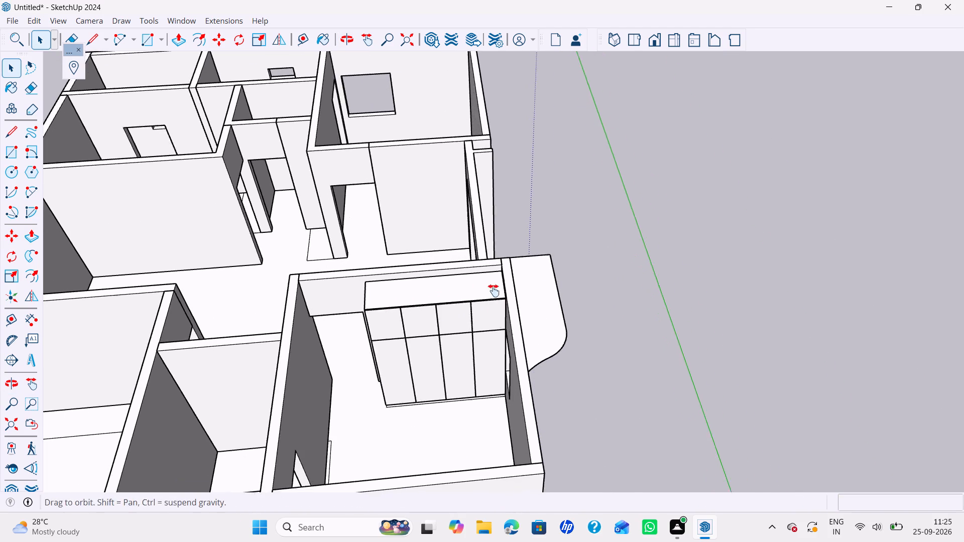
{"action": "middle_click_drag", "start_coordinate": [494, 291], "coordinate": [498, 289], "text": "shift"}
{"action": "scroll", "coordinate": [471, 215], "scroll_direction": "down", "scroll_amount": 4}
{"action": "middle_click_drag", "start_coordinate": [463, 231], "coordinate": [534, 252], "text": "shift"}
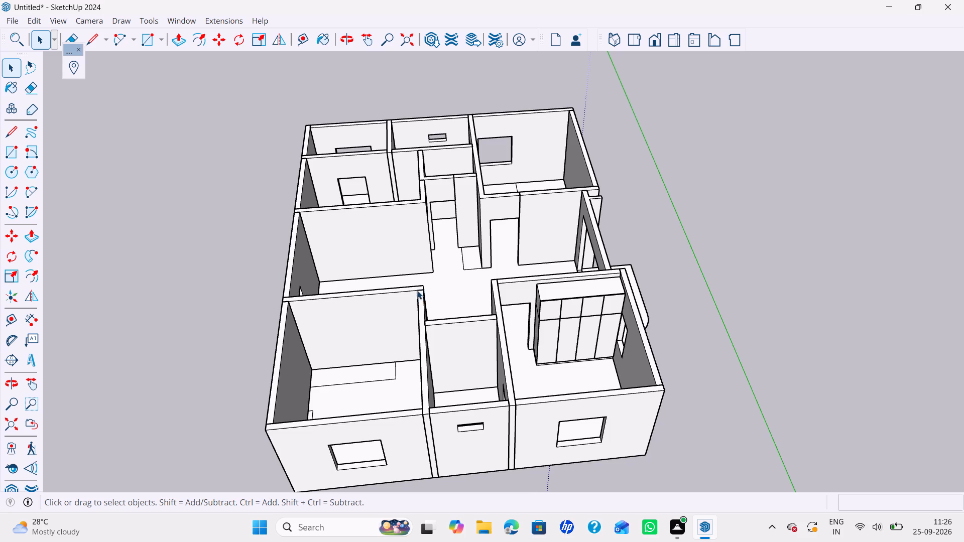
{"action": "scroll", "coordinate": [435, 240], "scroll_direction": "up", "scroll_amount": 2}
{"action": "scroll", "coordinate": [435, 240], "scroll_direction": "down", "scroll_amount": 4}
{"action": "middle_click_drag", "start_coordinate": [435, 240], "coordinate": [328, 273]}
{"action": "scroll", "coordinate": [324, 271], "scroll_direction": "up", "scroll_amount": 5}
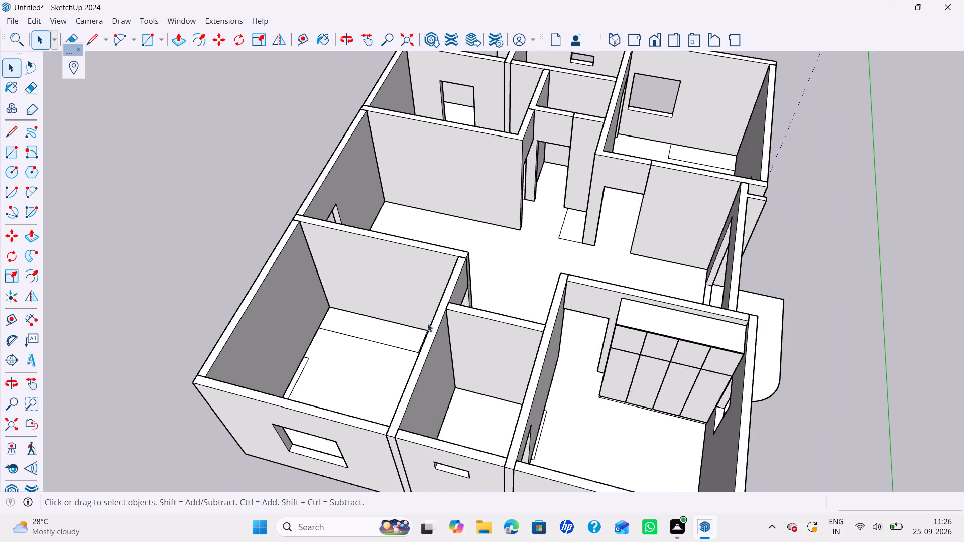
{"action": "scroll", "coordinate": [478, 376], "scroll_direction": "down", "scroll_amount": 1}
{"action": "middle_click_drag", "start_coordinate": [434, 377], "coordinate": [541, 341]}
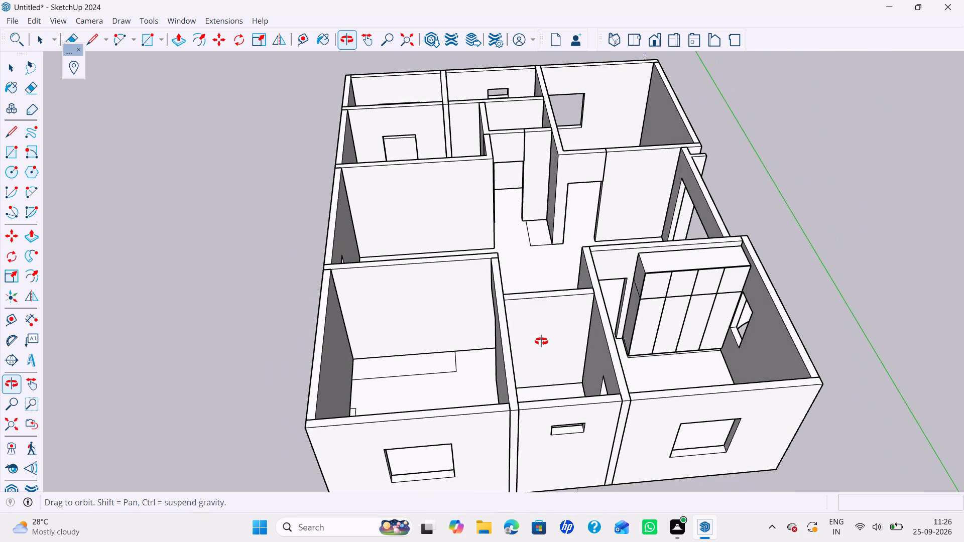
{"action": "middle_click_drag", "start_coordinate": [541, 341], "coordinate": [502, 411]}
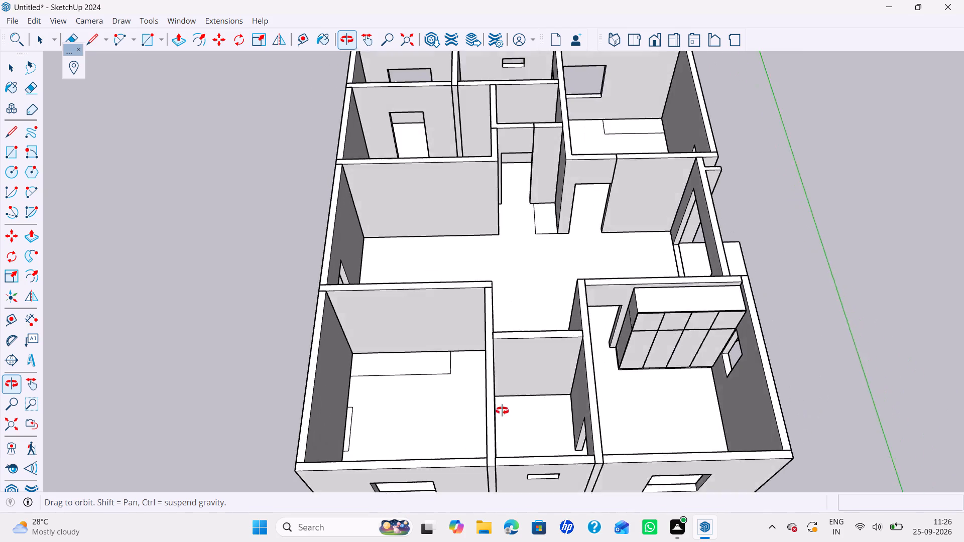
{"action": "middle_click_drag", "start_coordinate": [502, 411], "coordinate": [482, 418]}
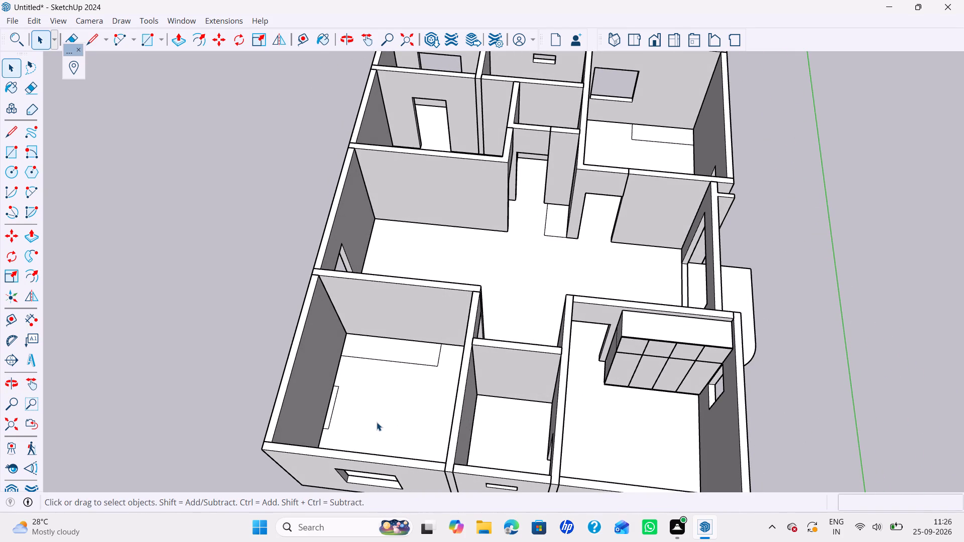
Create an empty group for the storage unit in the other front bedroom.
{"action": "right_click", "coordinate": [215, 321]}
{"action": "left_click", "coordinate": [249, 363]}
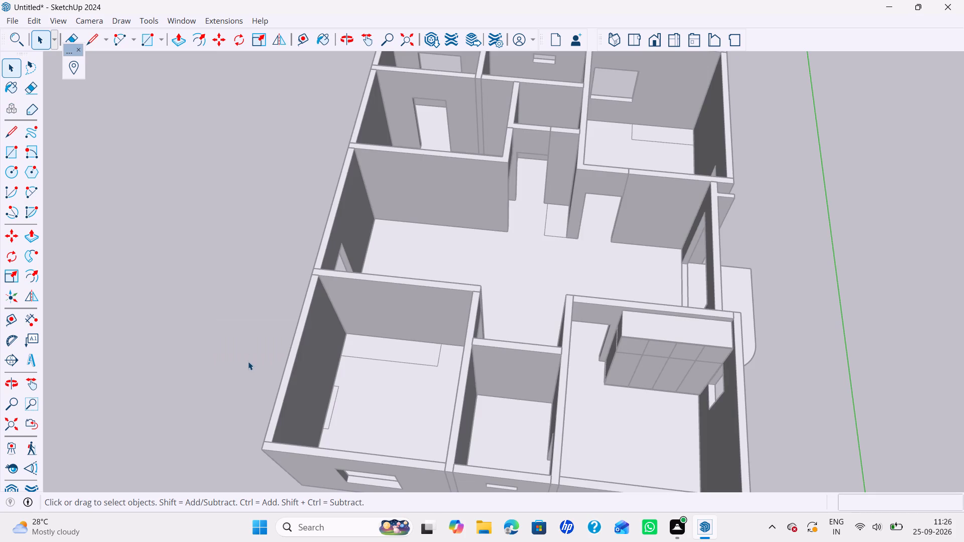
Draw an 8' by 2' rectangle over the floor outline along that bedroom's back wall, starting at the wall corner.
{"action": "middle_click_drag", "start_coordinate": [248, 359], "coordinate": [244, 372]}
{"action": "middle_click_drag", "start_coordinate": [244, 370], "coordinate": [247, 318]}
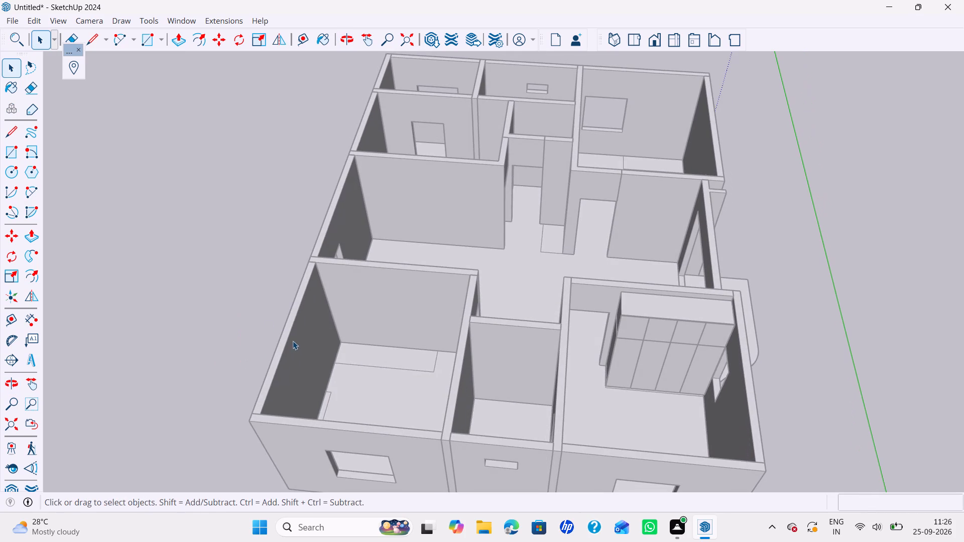
{"action": "key", "text": "r"}
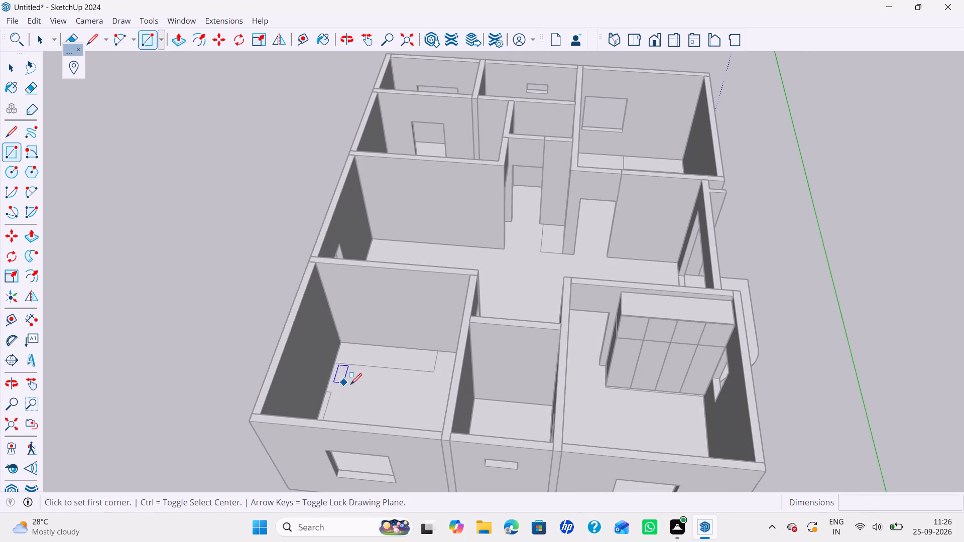
{"action": "left_click", "coordinate": [340, 343]}
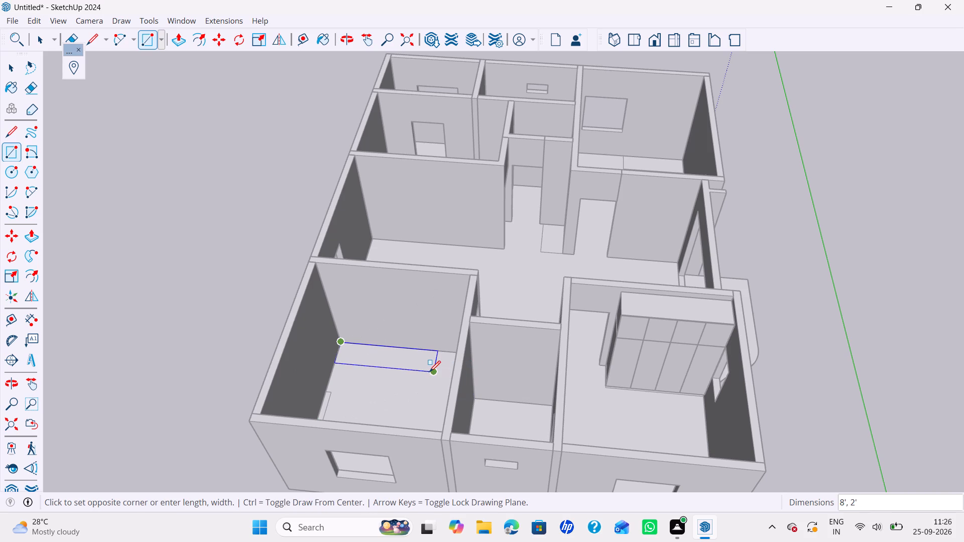
{"action": "left_click", "coordinate": [430, 372]}
{"action": "key", "text": "space"}
Extrude the storage unit's 8' by 2' rectangle upward 100 mm as its base.
{"action": "key", "text": "p"}
{"action": "left_click", "coordinate": [412, 356]}
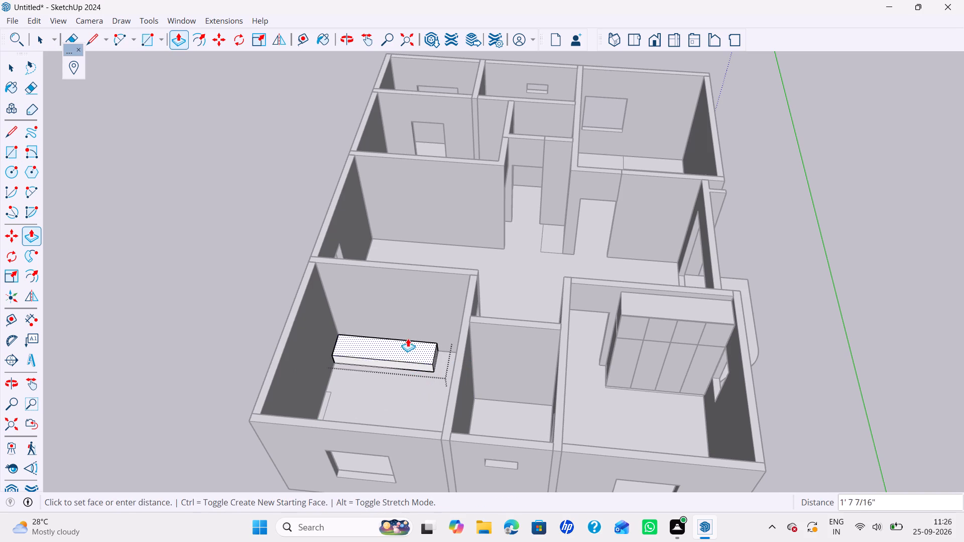
{"action": "type", "text": "100mm"}
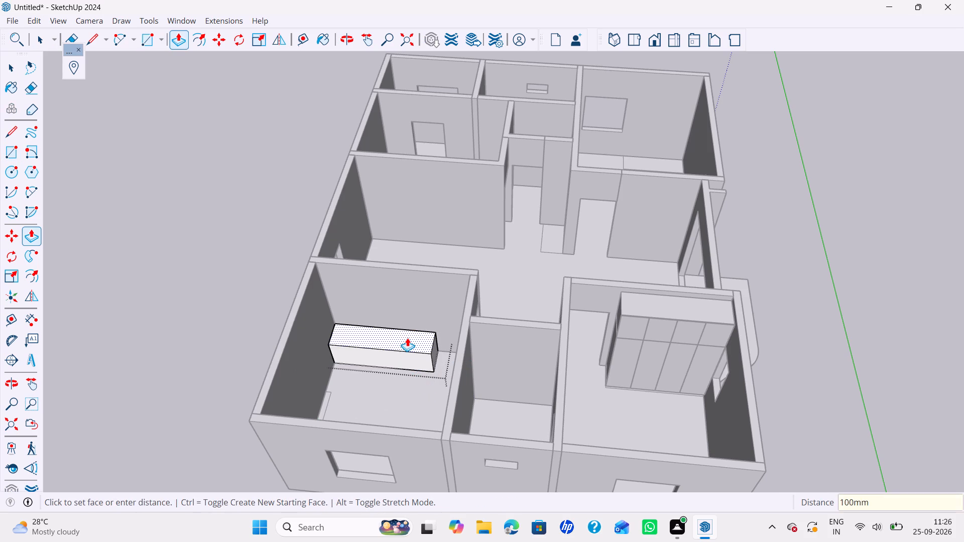
{"action": "key", "text": "Return"}
Raise a separate lower tier of about 6' 6 3/4" above the base, matching the finished wardrobe's lower shutter height.
{"action": "left_click", "coordinate": [409, 355]}
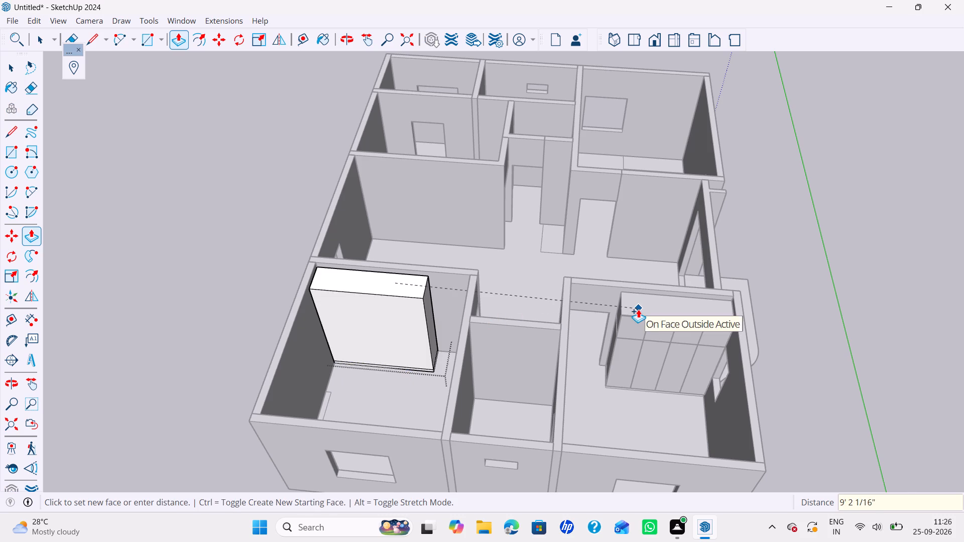
{"action": "scroll", "coordinate": [636, 319], "scroll_direction": "up", "scroll_amount": 7}
{"action": "middle_click_drag", "start_coordinate": [604, 322], "coordinate": [681, 323]}
{"action": "scroll", "coordinate": [664, 309], "scroll_direction": "up", "scroll_amount": 2}
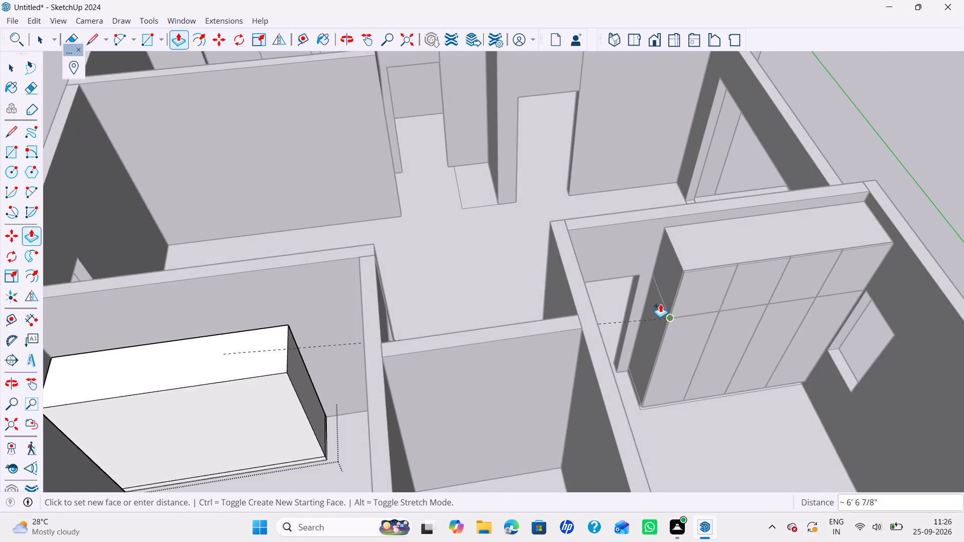
{"action": "scroll", "coordinate": [660, 304], "scroll_direction": "up", "scroll_amount": 1}
{"action": "left_click", "coordinate": [663, 289]}
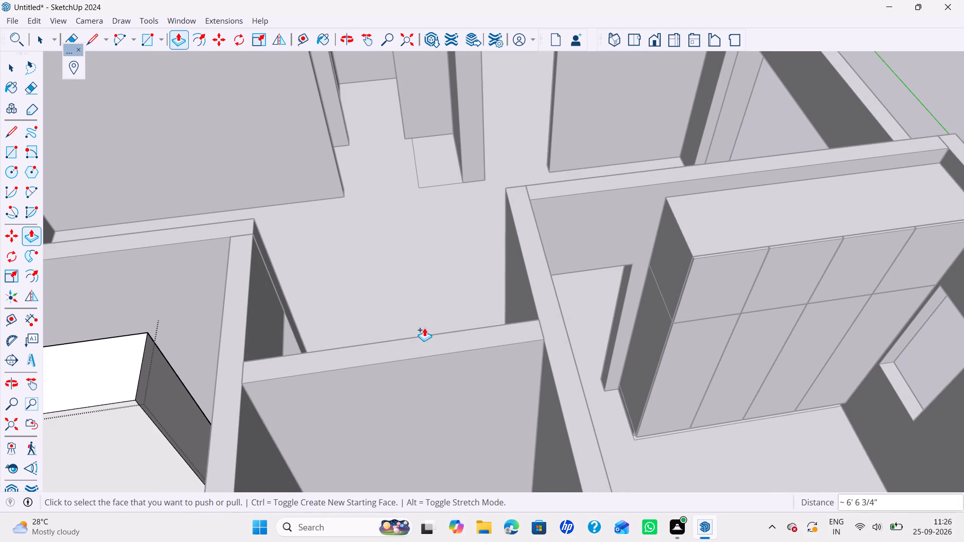
Raise a separate upper tier on the storage unit, level with the top of the finished wardrobe.
{"action": "left_click", "coordinate": [140, 372]}
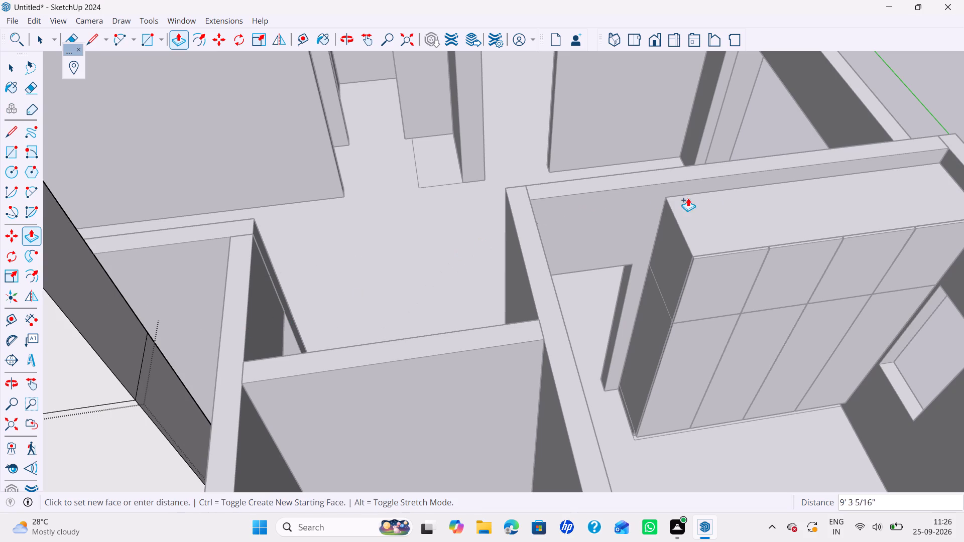
{"action": "left_click", "coordinate": [704, 214]}
{"action": "key", "text": "space"}
Measure the clear distance from the storage unit's front bottom edge to the opposite window wall.
{"action": "scroll", "coordinate": [538, 258], "scroll_direction": "down", "scroll_amount": 5}
{"action": "middle_click_drag", "start_coordinate": [518, 274], "coordinate": [797, 234], "text": "shift"}
{"action": "middle_click_drag", "start_coordinate": [708, 264], "coordinate": [687, 264]}
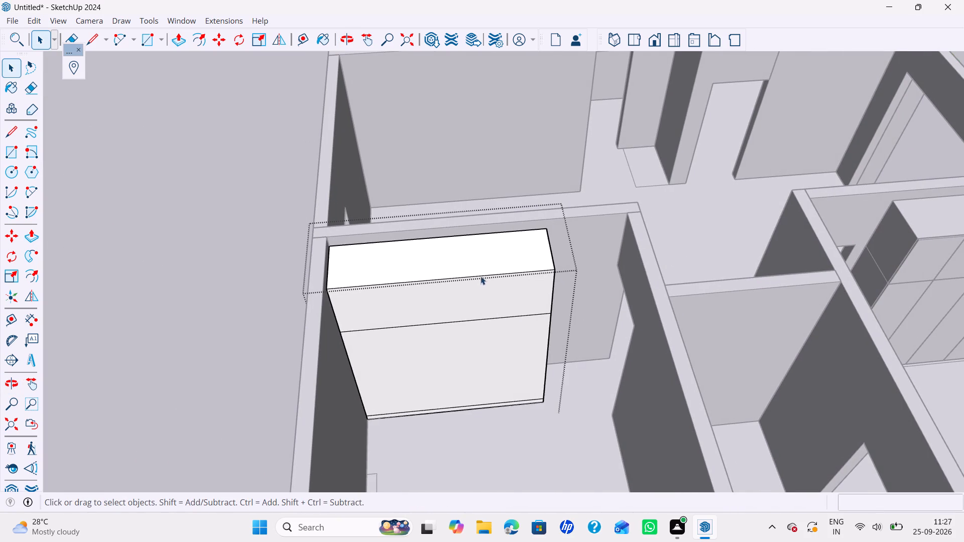
{"action": "scroll", "coordinate": [483, 273], "scroll_direction": "down", "scroll_amount": 5}
{"action": "middle_click_drag", "start_coordinate": [491, 280], "coordinate": [453, 358]}
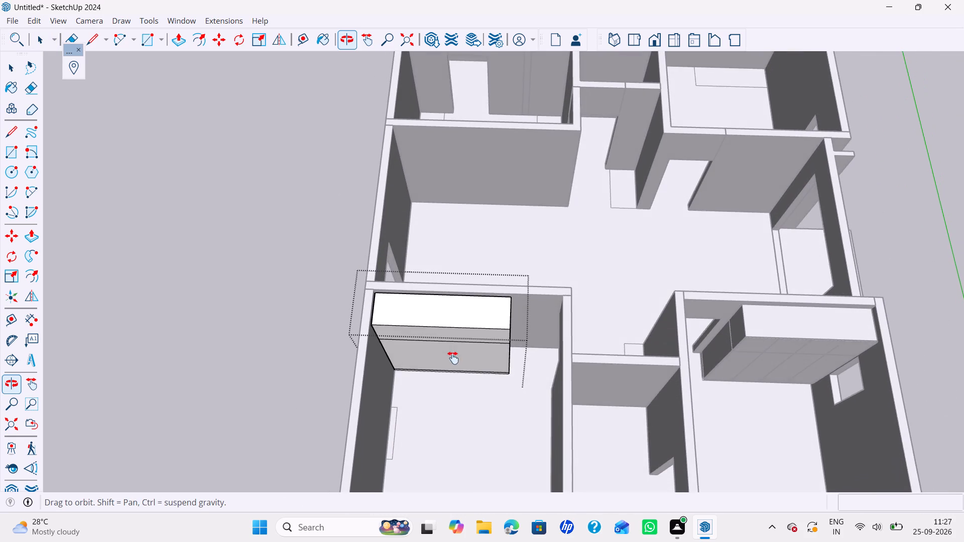
{"action": "middle_click_drag", "start_coordinate": [453, 358], "coordinate": [469, 309]}
{"action": "middle_click_drag", "start_coordinate": [470, 321], "coordinate": [467, 348]}
{"action": "key", "text": "t"}
{"action": "scroll", "coordinate": [473, 356], "scroll_direction": "up", "scroll_amount": 4}
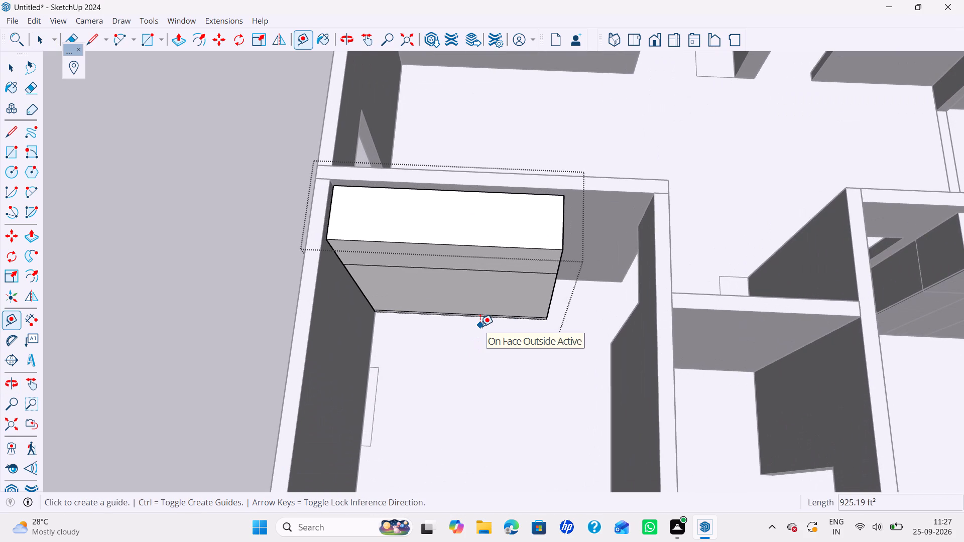
{"action": "scroll", "coordinate": [488, 322], "scroll_direction": "up", "scroll_amount": 2}
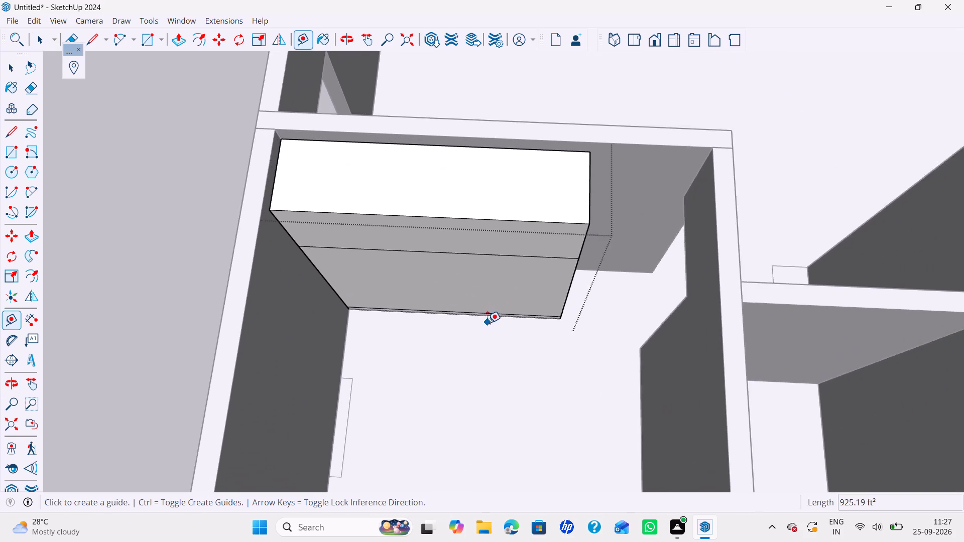
{"action": "scroll", "coordinate": [488, 323], "scroll_direction": "up", "scroll_amount": 5}
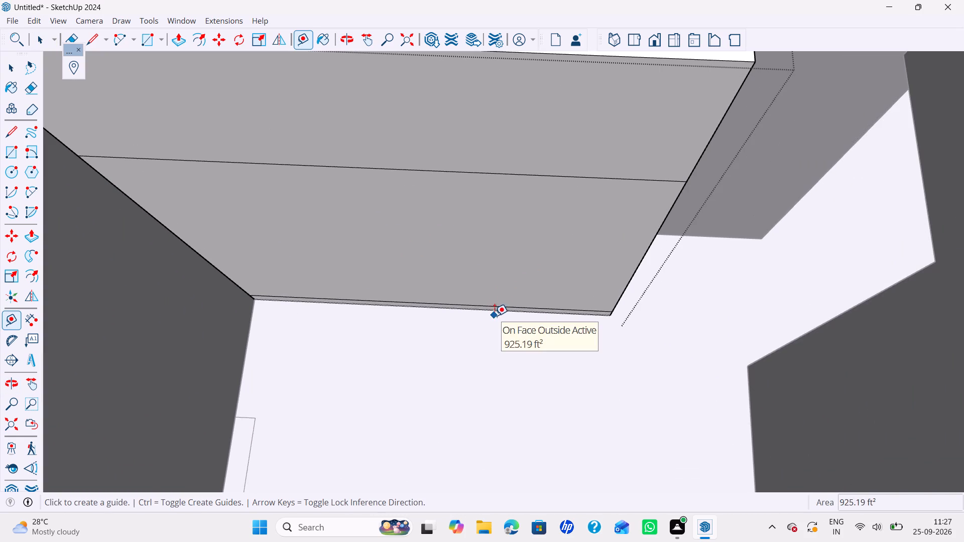
{"action": "left_click", "coordinate": [500, 310]}
{"action": "key", "text": "Escape"}
{"action": "scroll", "coordinate": [497, 317], "scroll_direction": "up", "scroll_amount": 2}
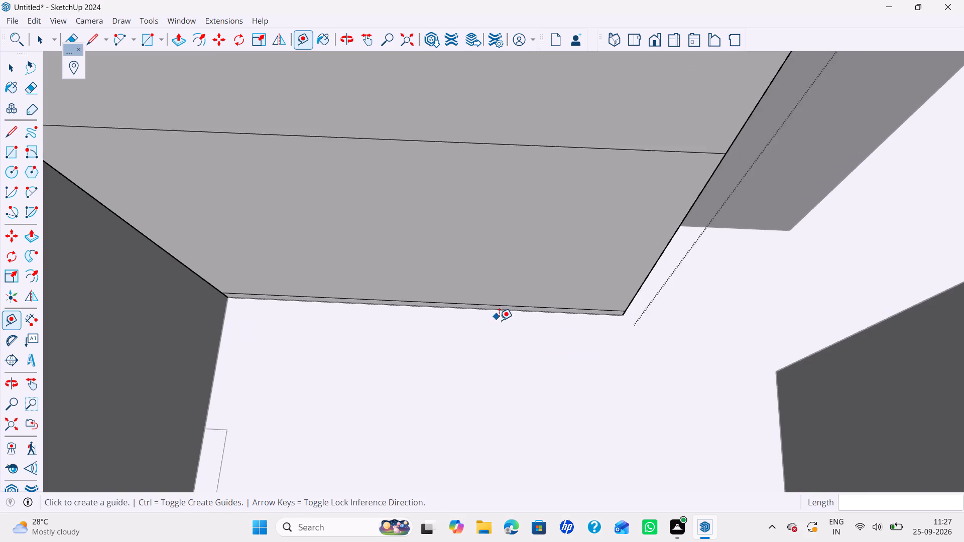
{"action": "middle_click_drag", "start_coordinate": [499, 321], "coordinate": [445, 262]}
{"action": "left_click", "coordinate": [494, 306]}
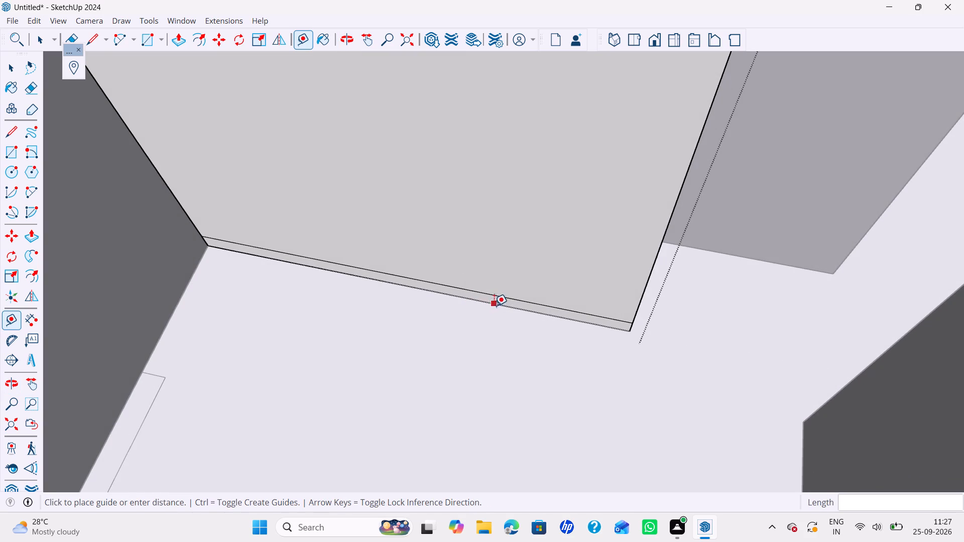
{"action": "scroll", "coordinate": [484, 348], "scroll_direction": "down", "scroll_amount": 14}
{"action": "middle_click_drag", "start_coordinate": [479, 373], "coordinate": [479, 380]}
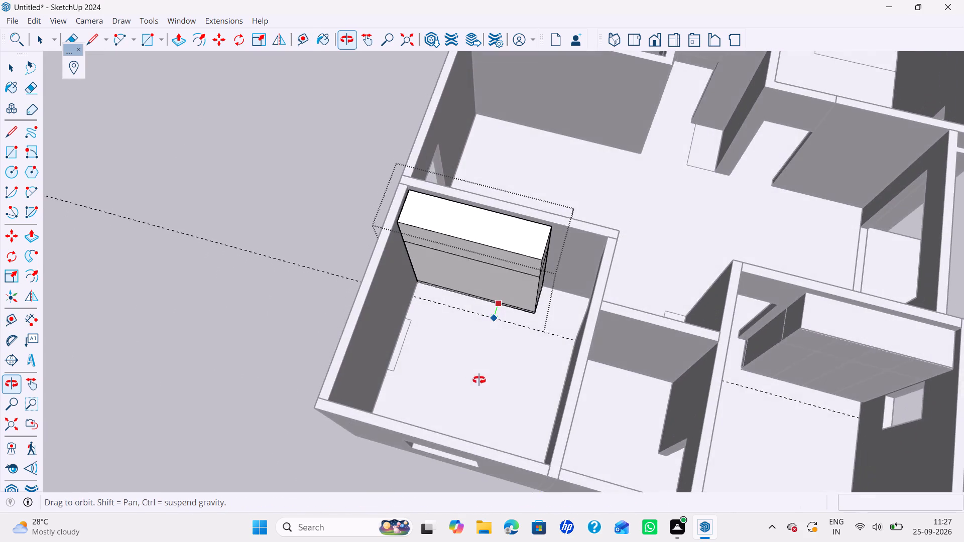
{"action": "middle_click_drag", "start_coordinate": [479, 380], "coordinate": [478, 381]}
{"action": "key", "text": "Left"}
{"action": "middle_click_drag", "start_coordinate": [458, 416], "coordinate": [451, 432]}
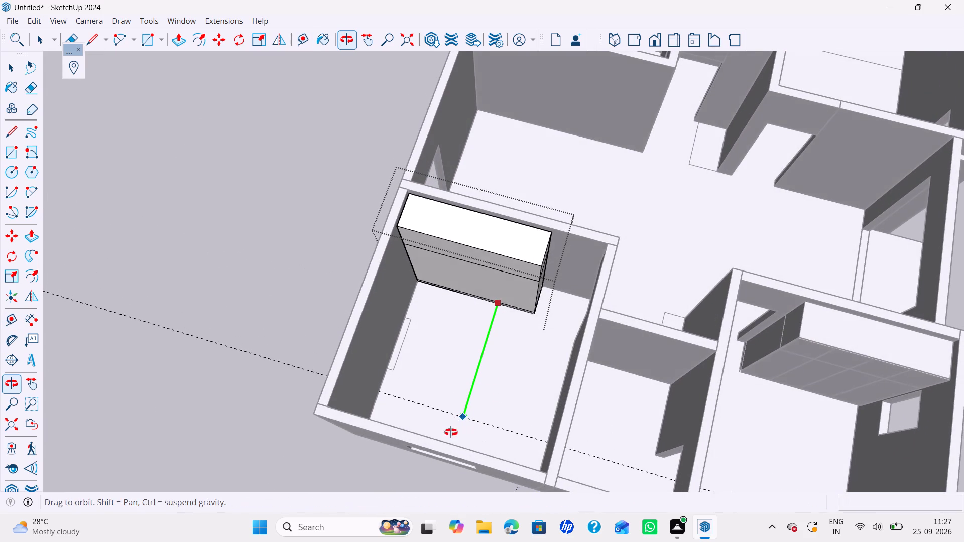
{"action": "middle_click_drag", "start_coordinate": [451, 432], "coordinate": [449, 434]}
{"action": "scroll", "coordinate": [453, 443], "scroll_direction": "up", "scroll_amount": 3}
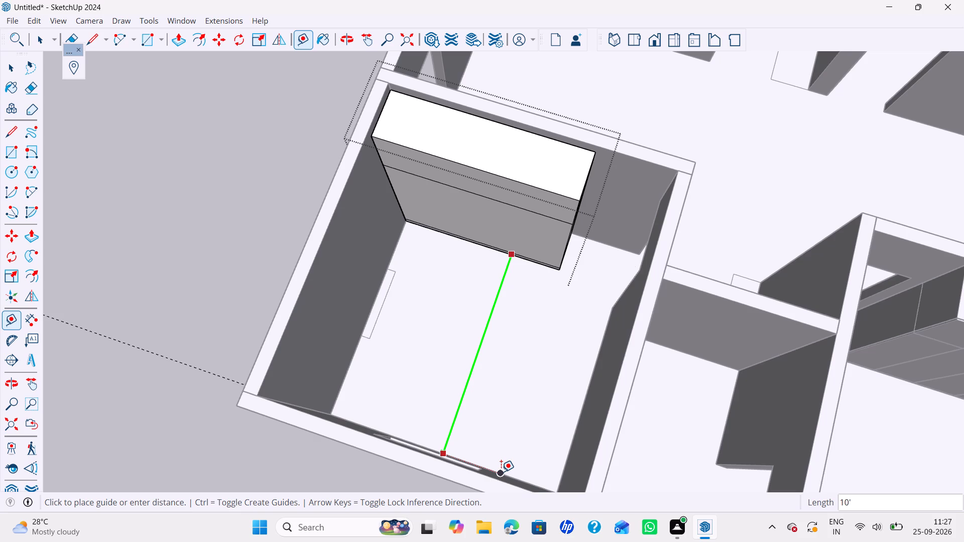
{"action": "key", "text": "Escape"}
{"action": "key", "text": "space"}
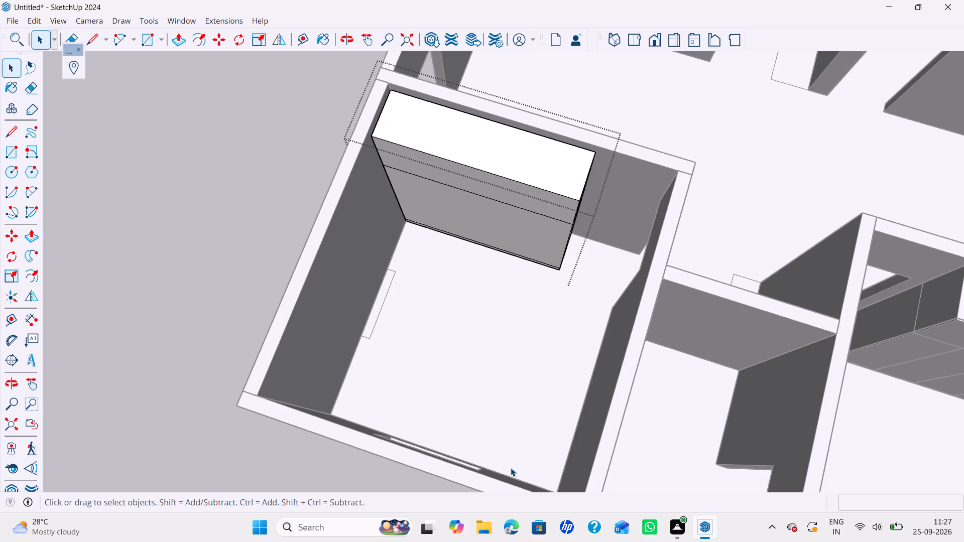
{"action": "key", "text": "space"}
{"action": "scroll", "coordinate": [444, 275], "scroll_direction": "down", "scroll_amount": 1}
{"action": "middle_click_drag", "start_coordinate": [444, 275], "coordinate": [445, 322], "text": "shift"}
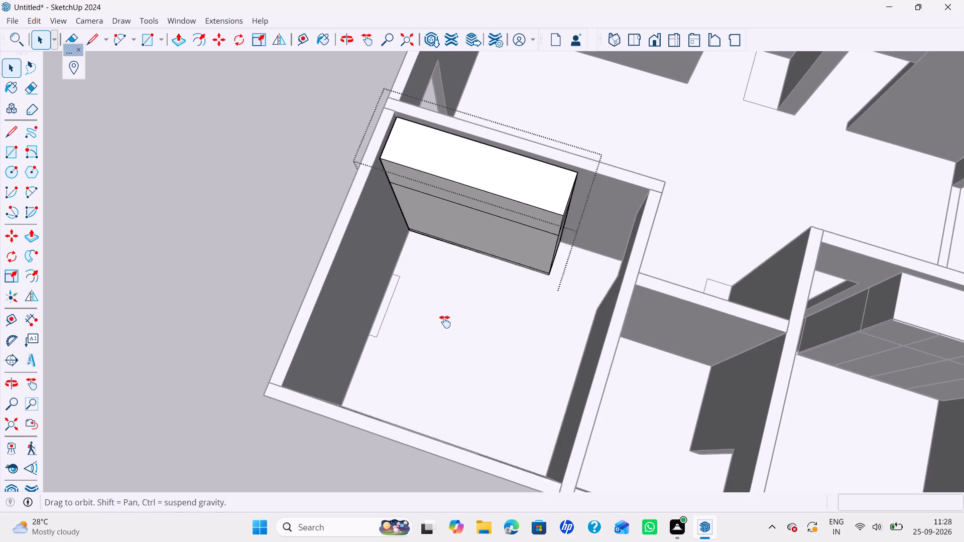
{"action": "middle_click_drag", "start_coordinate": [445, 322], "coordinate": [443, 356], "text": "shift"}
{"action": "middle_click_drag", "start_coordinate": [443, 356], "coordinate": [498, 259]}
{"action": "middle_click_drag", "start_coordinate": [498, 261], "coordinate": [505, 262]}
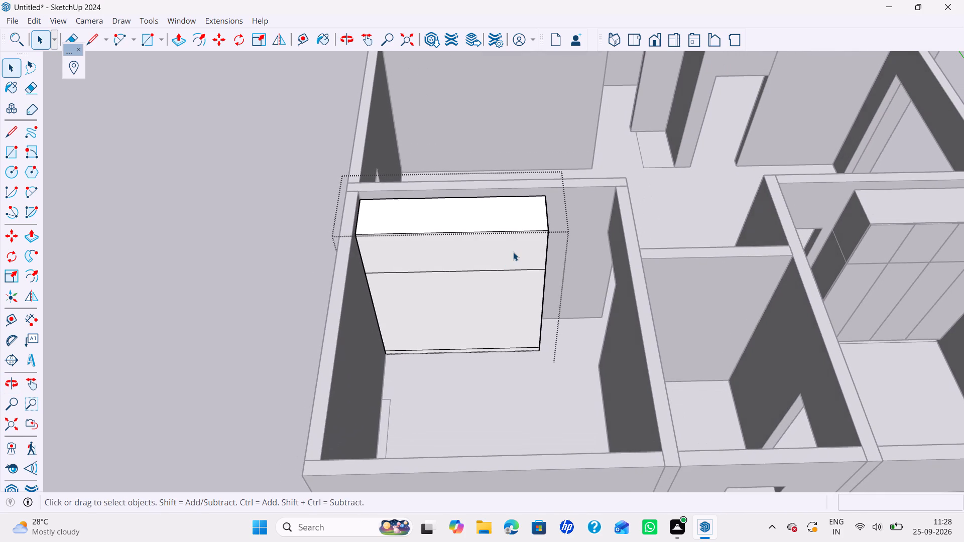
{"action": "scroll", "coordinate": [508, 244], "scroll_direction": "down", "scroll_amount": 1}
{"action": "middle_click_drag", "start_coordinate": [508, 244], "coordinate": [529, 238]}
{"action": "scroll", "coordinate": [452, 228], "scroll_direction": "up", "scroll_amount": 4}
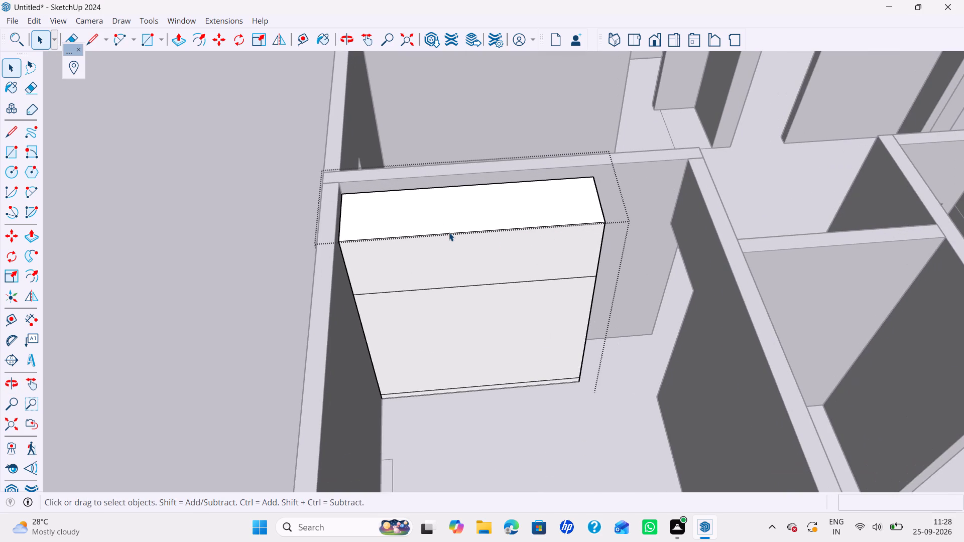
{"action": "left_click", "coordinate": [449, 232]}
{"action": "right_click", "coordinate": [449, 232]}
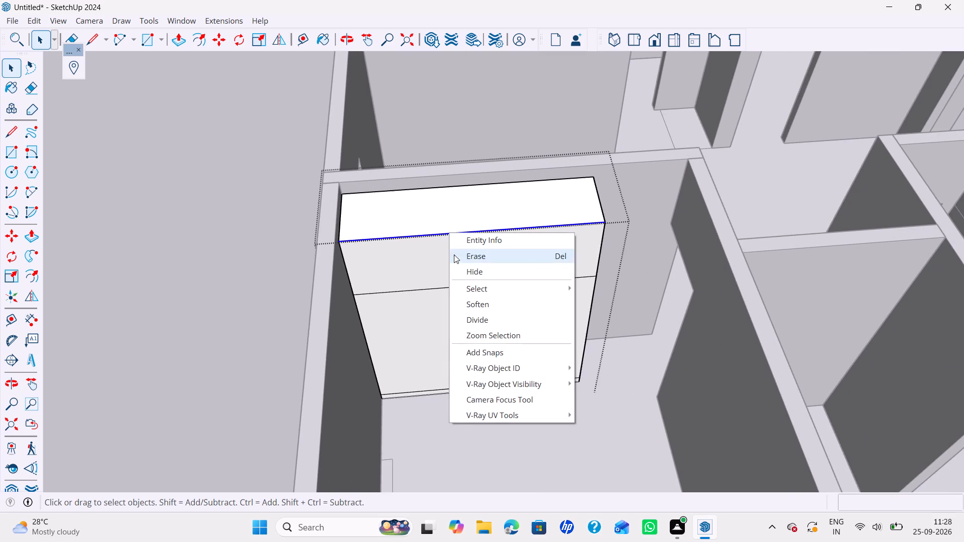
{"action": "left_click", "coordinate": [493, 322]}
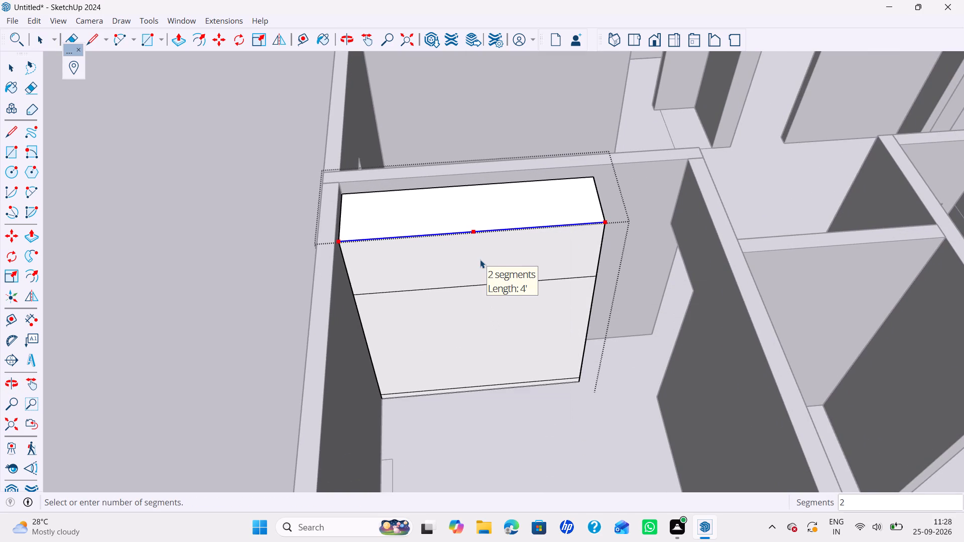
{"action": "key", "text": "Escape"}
Shorten the storage unit by 3' at its free end, pushing in the side faces of the upper tier, lower tier and base.
{"action": "scroll", "coordinate": [652, 286], "scroll_direction": "down", "scroll_amount": 1}
{"action": "middle_click_drag", "start_coordinate": [652, 287], "coordinate": [555, 287]}
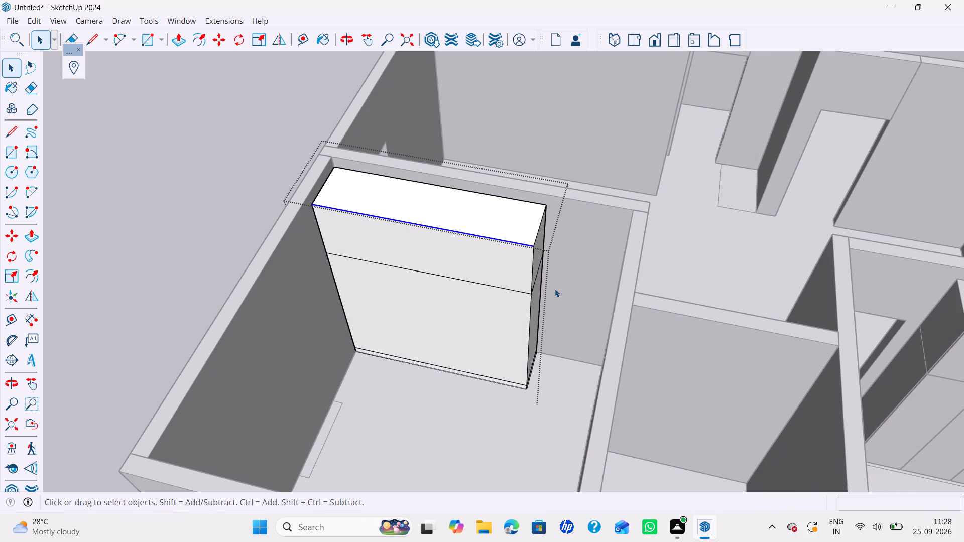
{"action": "key", "text": "p"}
{"action": "left_click", "coordinate": [539, 254]}
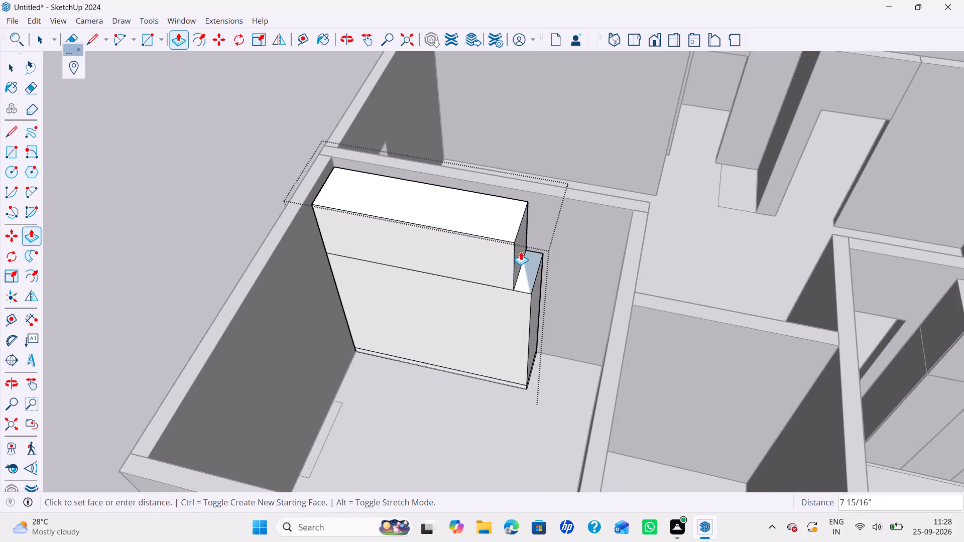
{"action": "type", "text": "3'"}
{"action": "key", "text": "Return"}
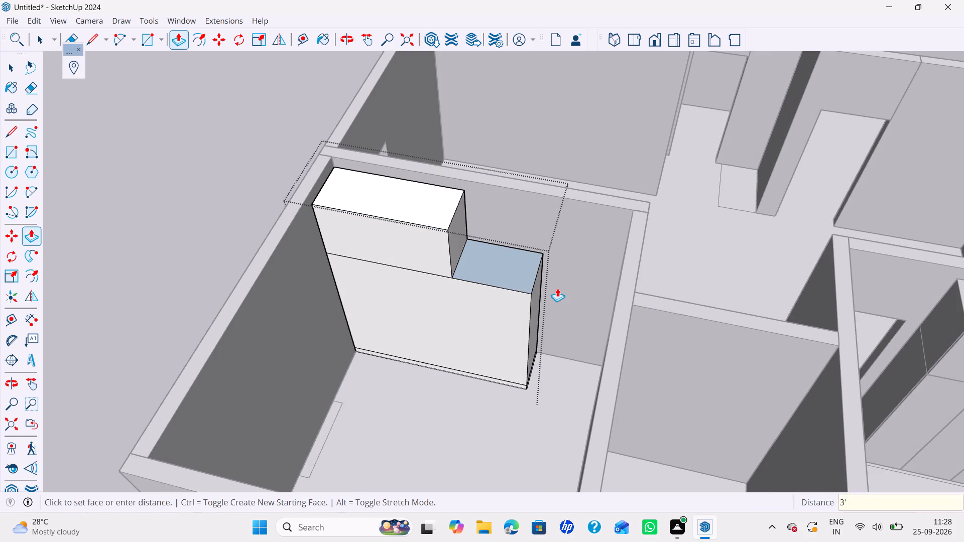
{"action": "double_click", "coordinate": [536, 307]}
{"action": "key", "text": "space"}
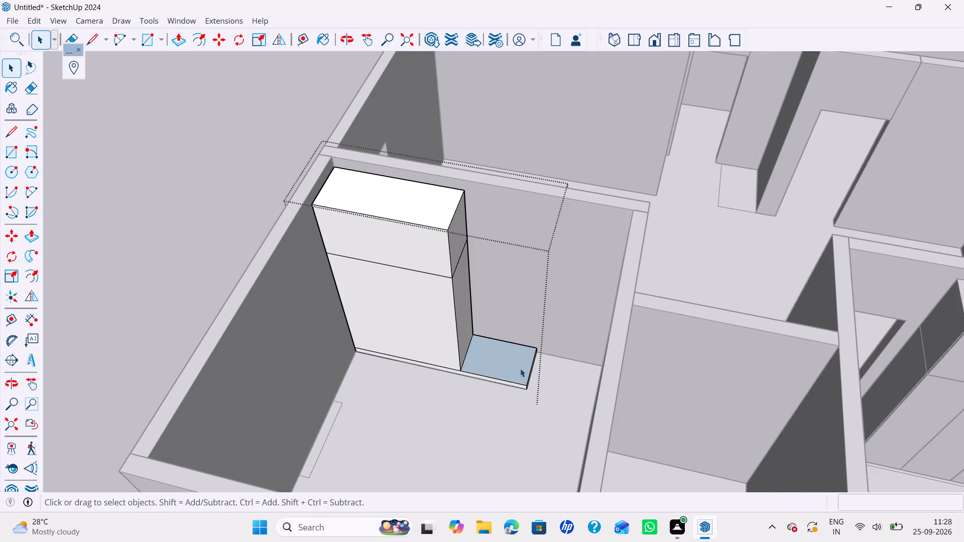
{"action": "key", "text": "p"}
{"action": "scroll", "coordinate": [524, 384], "scroll_direction": "up", "scroll_amount": 13}
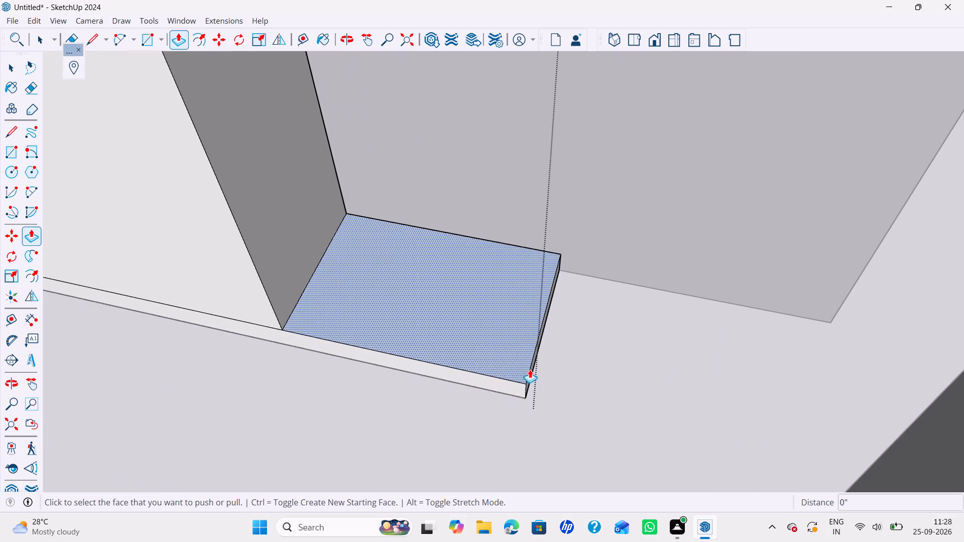
{"action": "double_click", "coordinate": [535, 365]}
{"action": "key", "text": "space"}
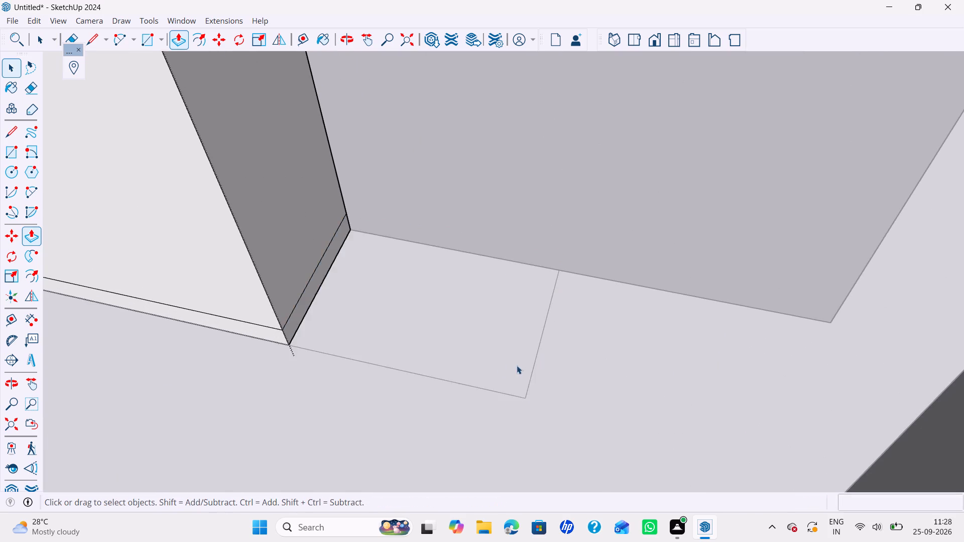
Recess the front face of the storage unit's base by 2" to form a toe kick.
{"action": "scroll", "coordinate": [477, 367], "scroll_direction": "down", "scroll_amount": 4}
{"action": "middle_click_drag", "start_coordinate": [470, 368], "coordinate": [661, 378]}
{"action": "scroll", "coordinate": [575, 372], "scroll_direction": "down", "scroll_amount": 1}
{"action": "scroll", "coordinate": [660, 378], "scroll_direction": "up", "scroll_amount": 1}
{"action": "scroll", "coordinate": [543, 384], "scroll_direction": "down", "scroll_amount": 4}
{"action": "middle_click_drag", "start_coordinate": [542, 388], "coordinate": [544, 388], "text": "shift"}
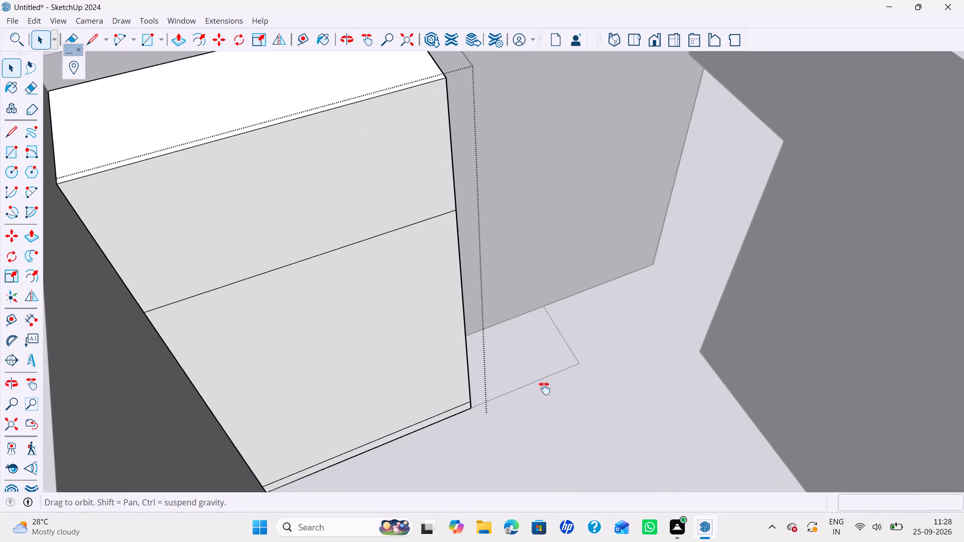
{"action": "middle_click_drag", "start_coordinate": [544, 388], "coordinate": [548, 389], "text": "shift"}
{"action": "scroll", "coordinate": [463, 367], "scroll_direction": "down", "scroll_amount": 4}
{"action": "middle_click_drag", "start_coordinate": [472, 376], "coordinate": [538, 412], "text": "shift"}
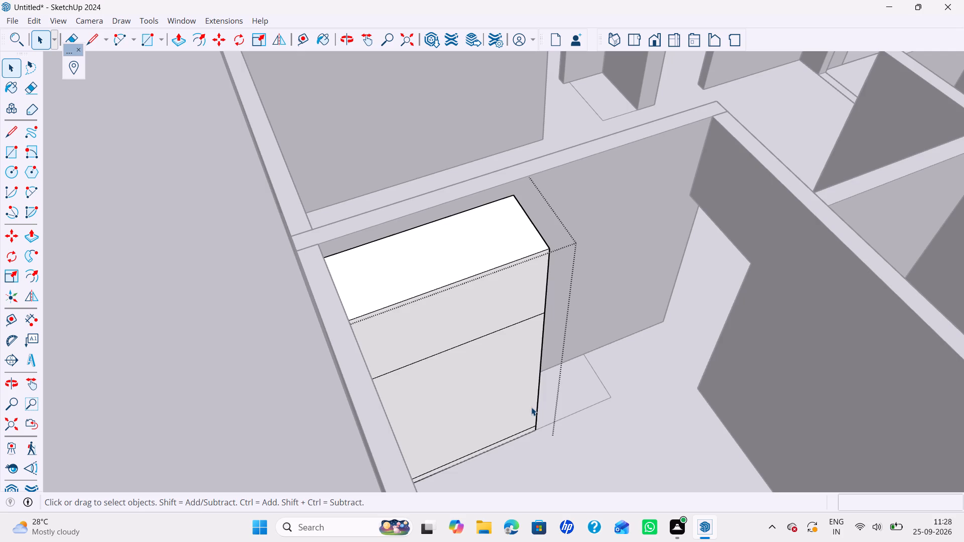
{"action": "middle_click_drag", "start_coordinate": [529, 408], "coordinate": [474, 407]}
{"action": "scroll", "coordinate": [475, 359], "scroll_direction": "down", "scroll_amount": 2, "text": "shift"}
{"action": "middle_click_drag", "start_coordinate": [475, 359], "coordinate": [465, 362], "text": "shift"}
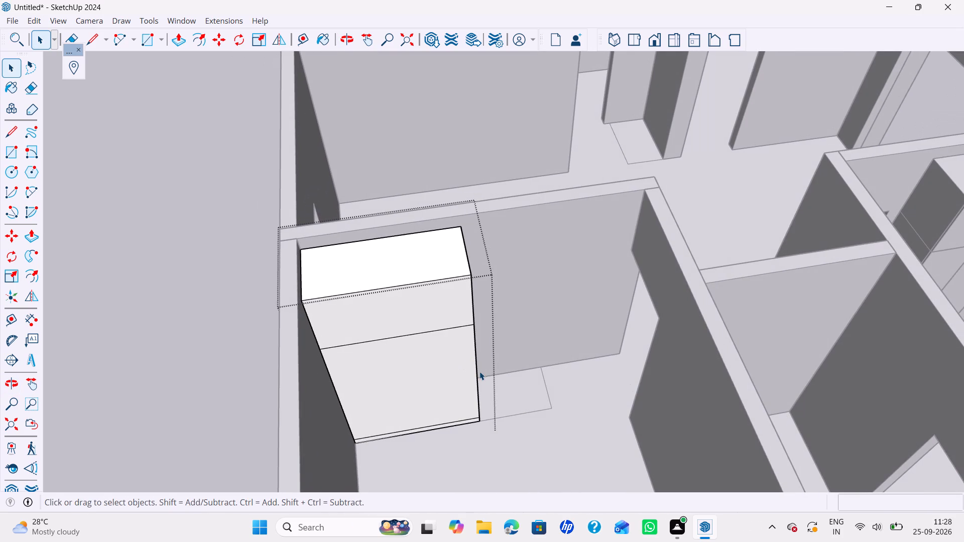
{"action": "scroll", "coordinate": [458, 435], "scroll_direction": "up", "scroll_amount": 4}
{"action": "key", "text": "p"}
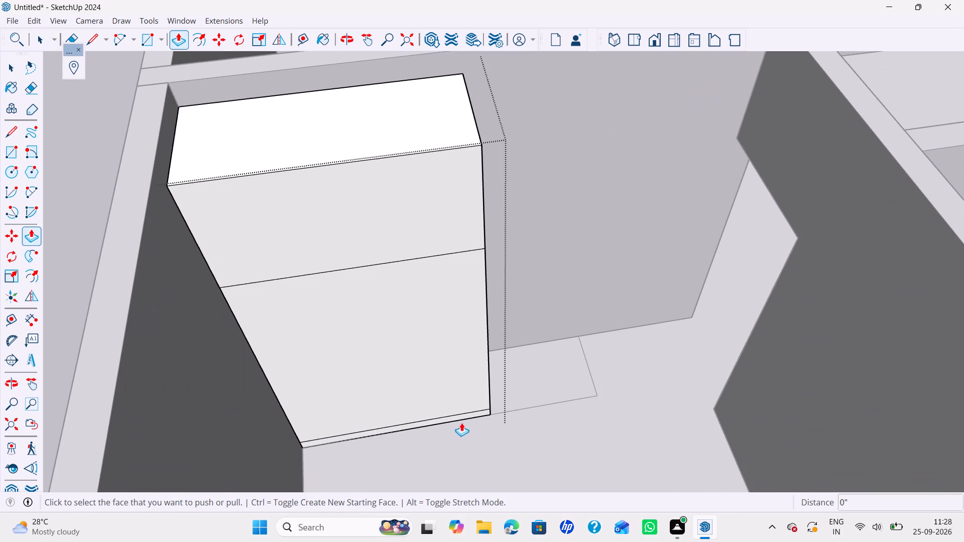
{"action": "left_click", "coordinate": [465, 417]}
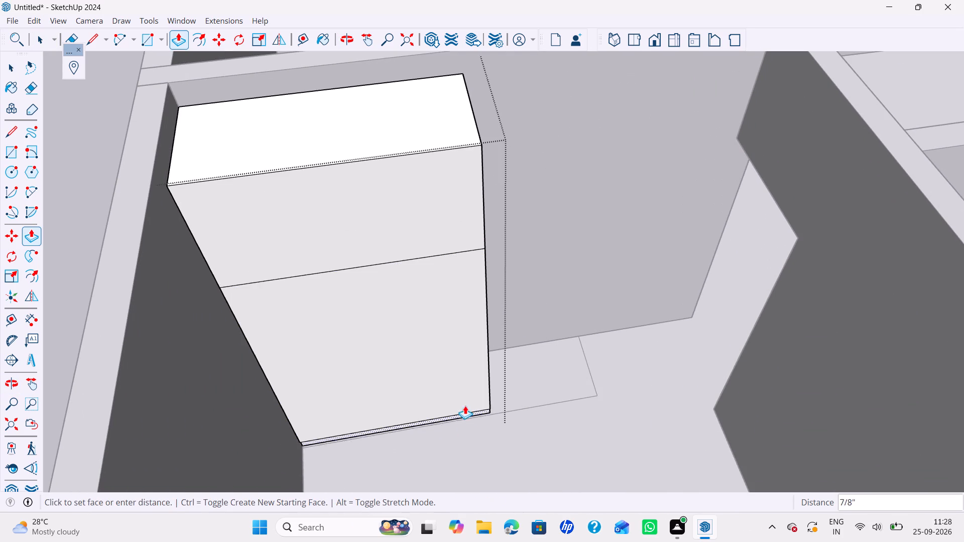
{"action": "type", "text": "2\""}
{"action": "key", "text": "Return"}
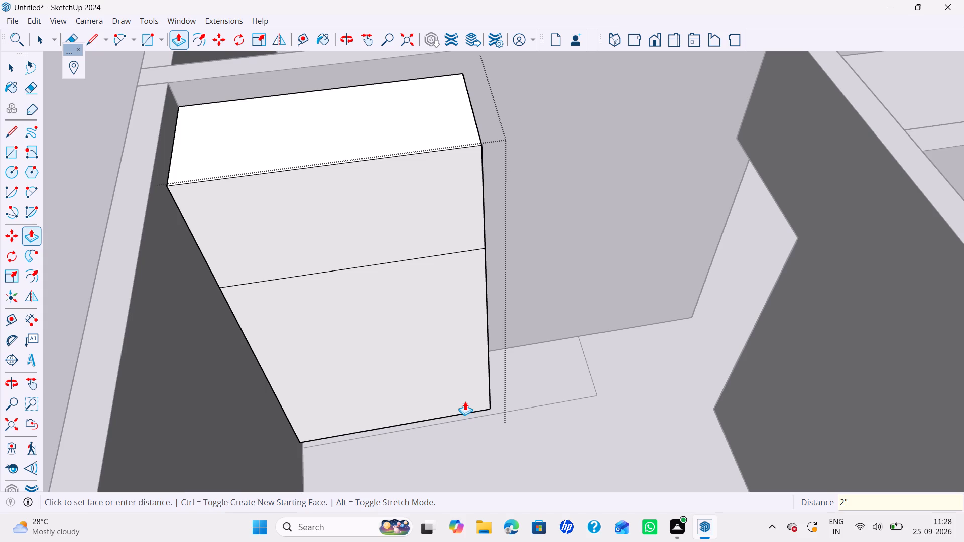
{"action": "key", "text": "space"}
{"action": "scroll", "coordinate": [464, 402], "scroll_direction": "down", "scroll_amount": 4}
{"action": "middle_click_drag", "start_coordinate": [466, 414], "coordinate": [477, 441], "text": "shift"}
{"action": "middle_click_drag", "start_coordinate": [469, 434], "coordinate": [387, 435]}
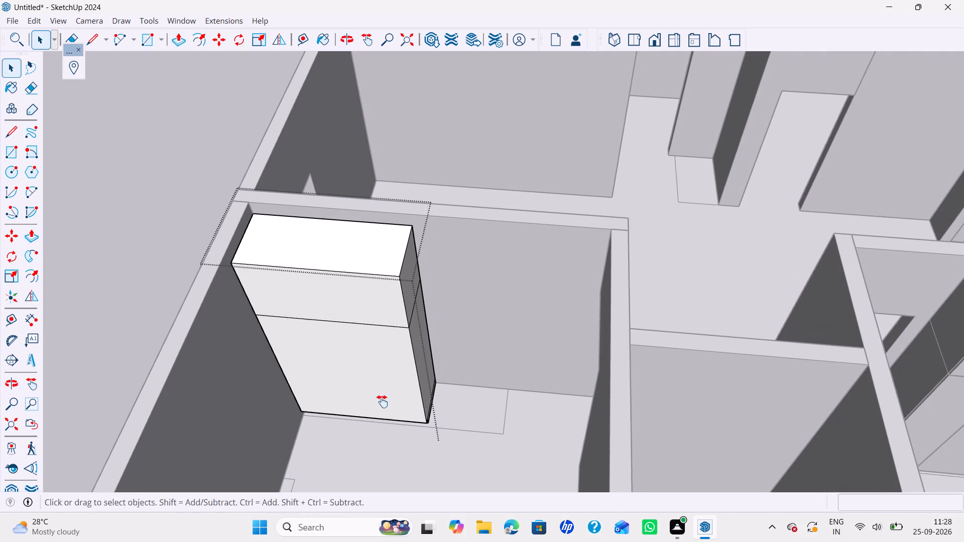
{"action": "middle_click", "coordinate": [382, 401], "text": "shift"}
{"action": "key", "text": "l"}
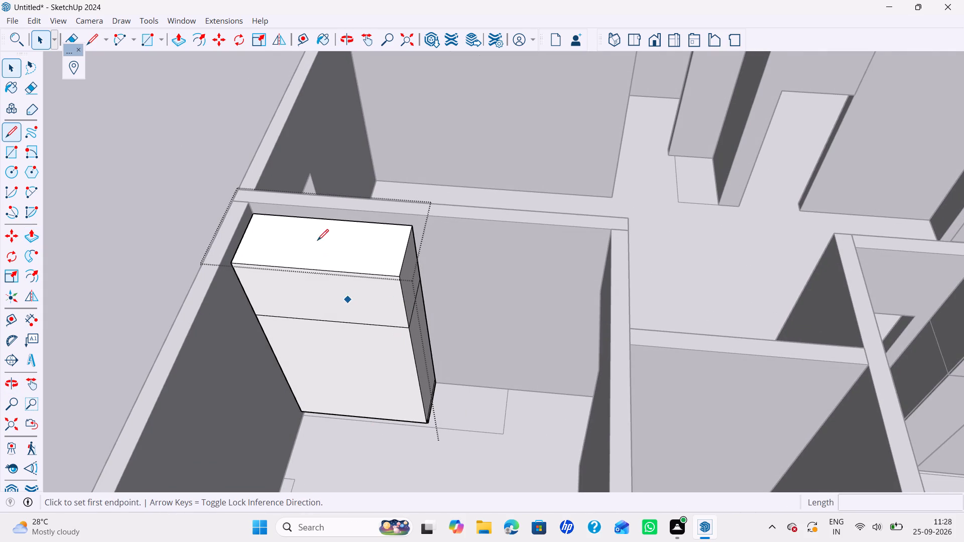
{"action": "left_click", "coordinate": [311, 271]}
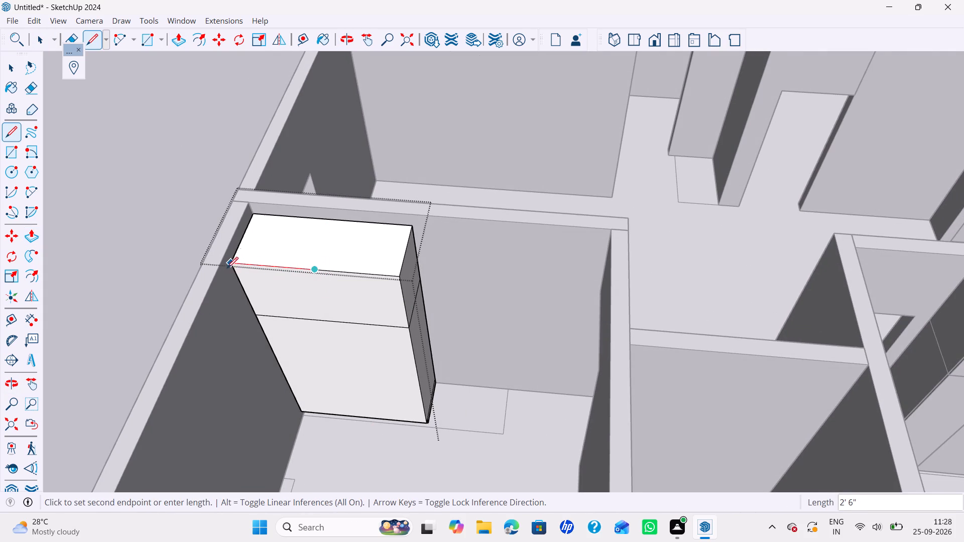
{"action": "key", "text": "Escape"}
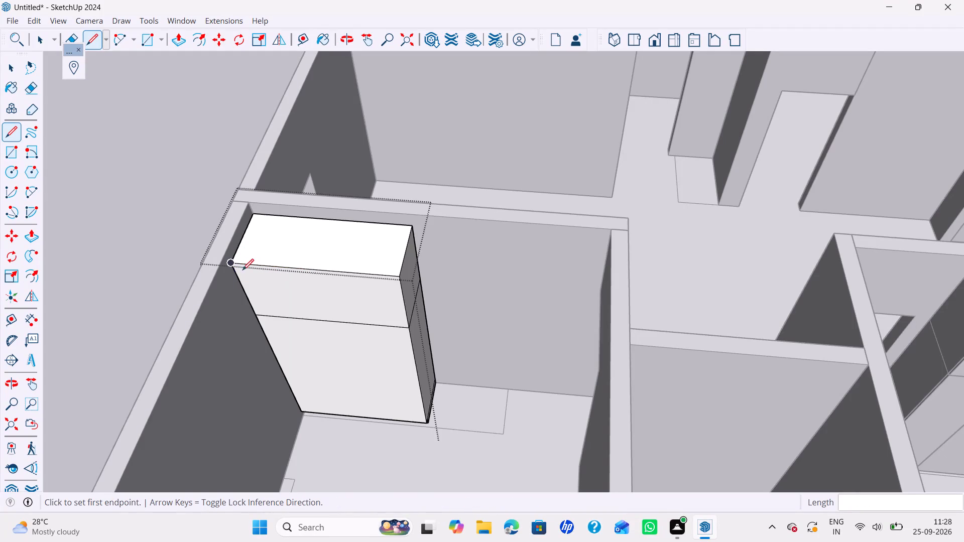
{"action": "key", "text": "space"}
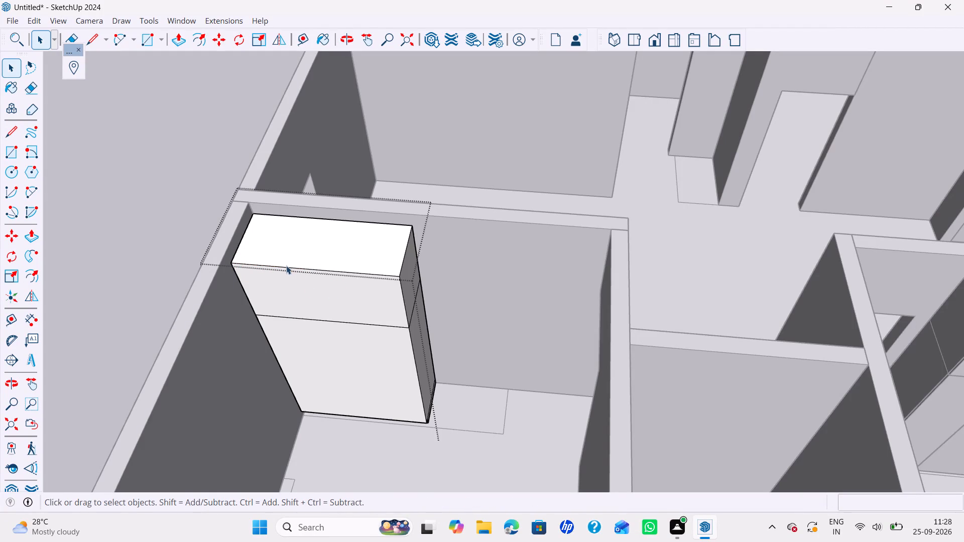
Divide the front top edge of the storage unit into 3 equal segments.
{"action": "left_click", "coordinate": [286, 270]}
{"action": "left_click", "coordinate": [286, 267]}
{"action": "right_click", "coordinate": [286, 267]}
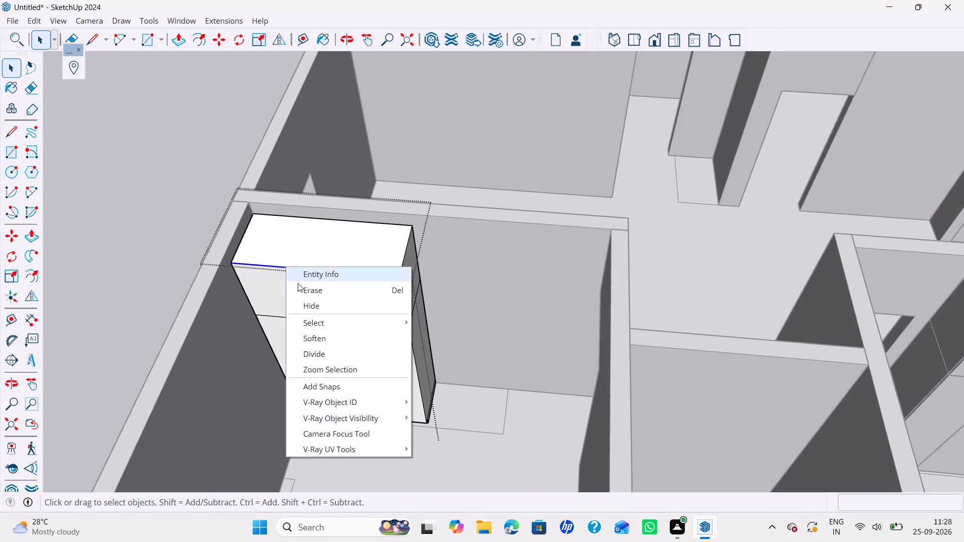
{"action": "left_click", "coordinate": [320, 352]}
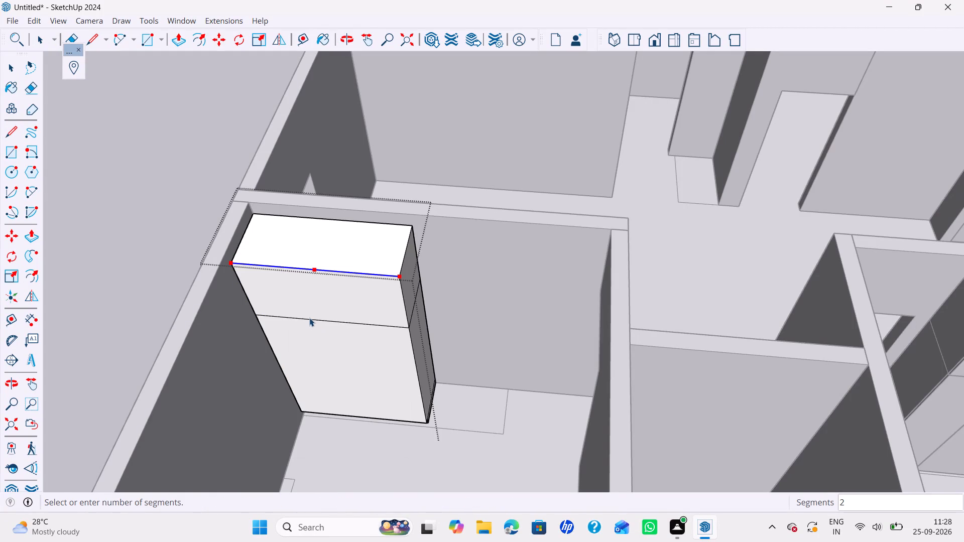
{"action": "left_click", "coordinate": [282, 303]}
Draw vertical lines from both division points down the unit's front to its bottom edge, splitting both tiers into three door bays.
{"action": "key", "text": "l"}
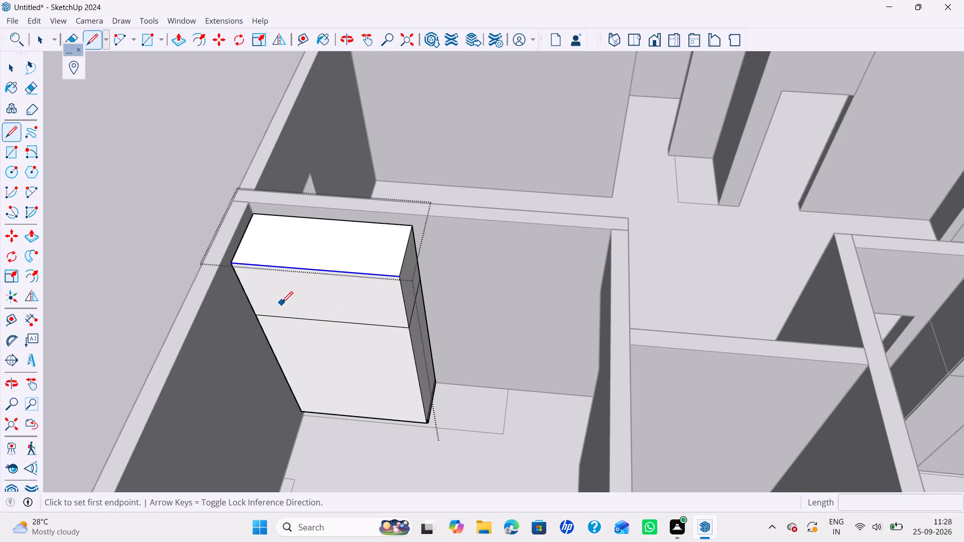
{"action": "left_click", "coordinate": [285, 266]}
{"action": "key", "text": "Up"}
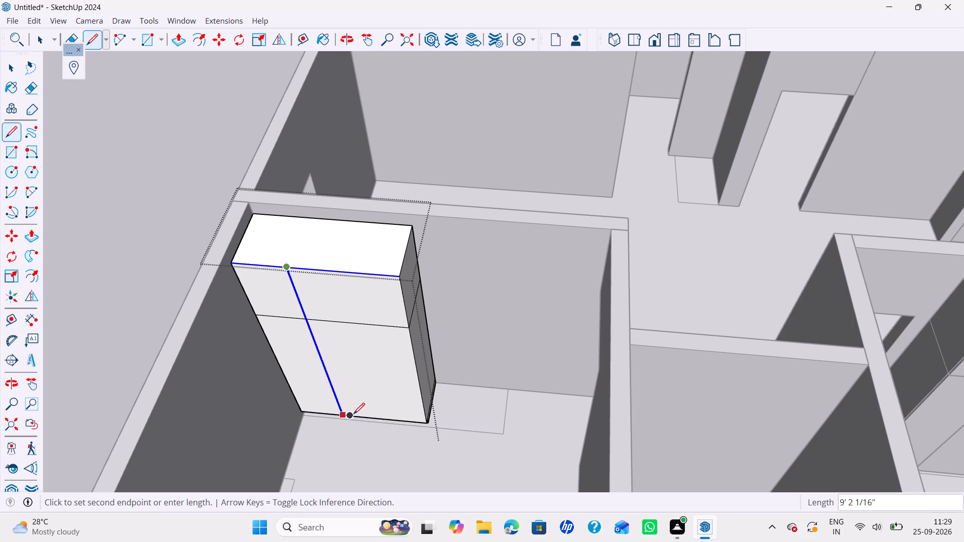
{"action": "left_click", "coordinate": [386, 416]}
{"action": "left_click", "coordinate": [342, 269]}
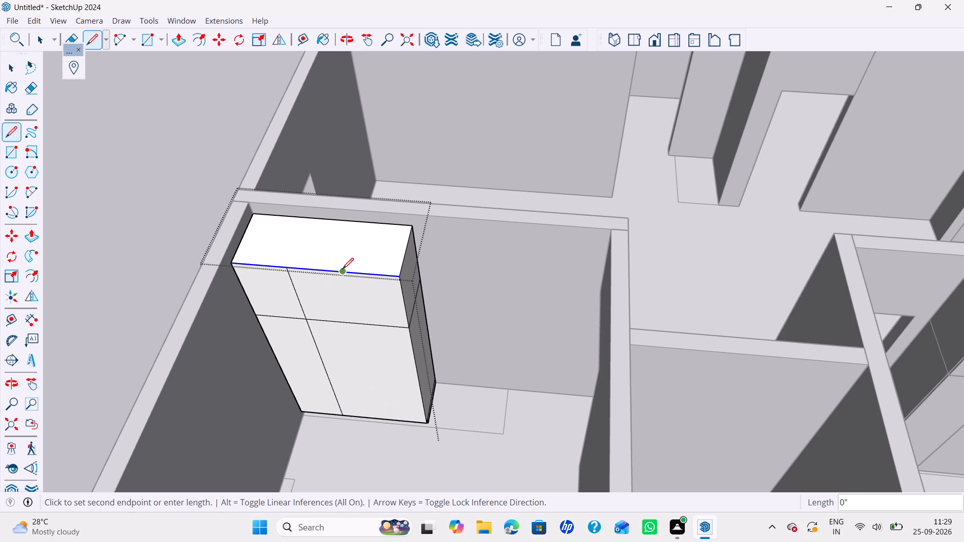
{"action": "key", "text": "Up"}
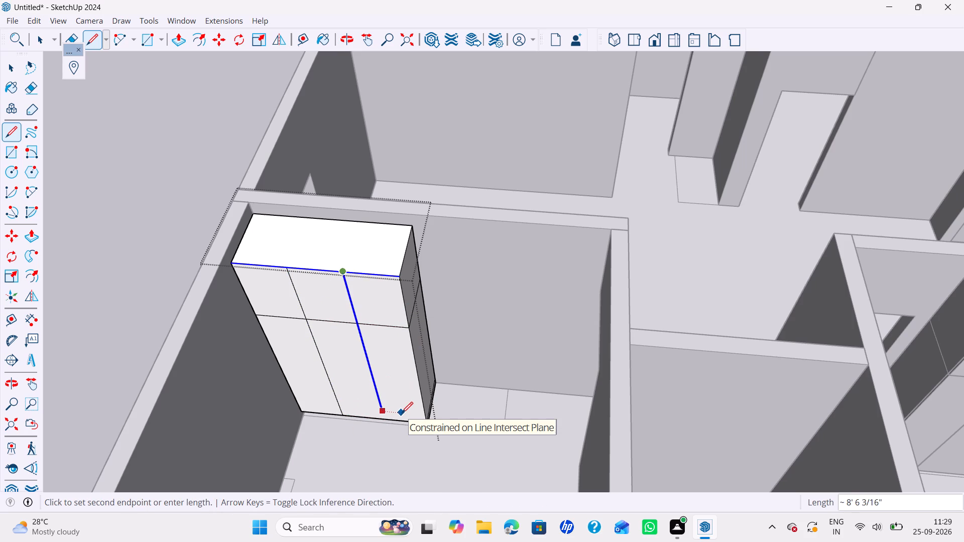
{"action": "left_click", "coordinate": [416, 425]}
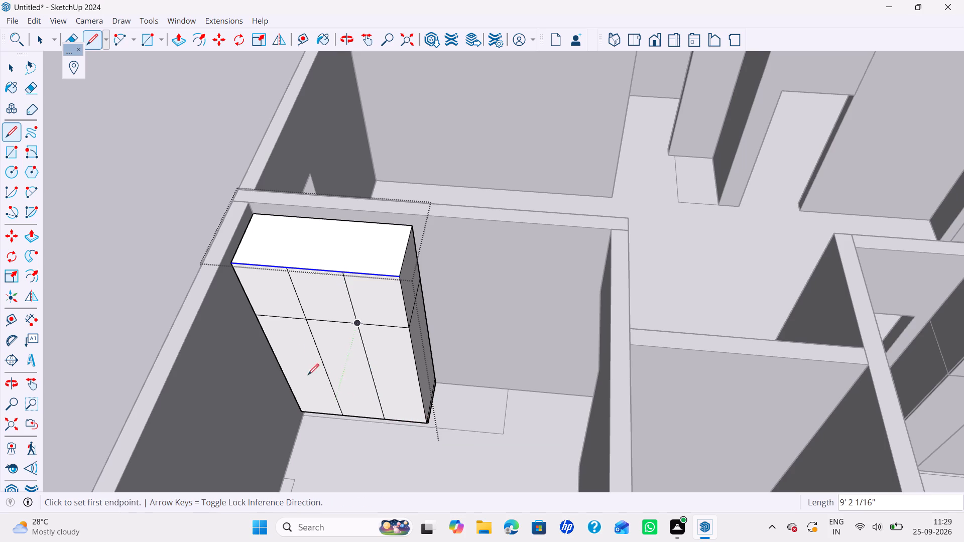
{"action": "key", "text": "space"}
Start a new group inside the storage unit and draw a 1' 8" wide rectangle over the upper tier's bay beside the side wall.
{"action": "scroll", "coordinate": [296, 278], "scroll_direction": "down", "scroll_amount": 1}
{"action": "middle_click_drag", "start_coordinate": [296, 274], "coordinate": [371, 230]}
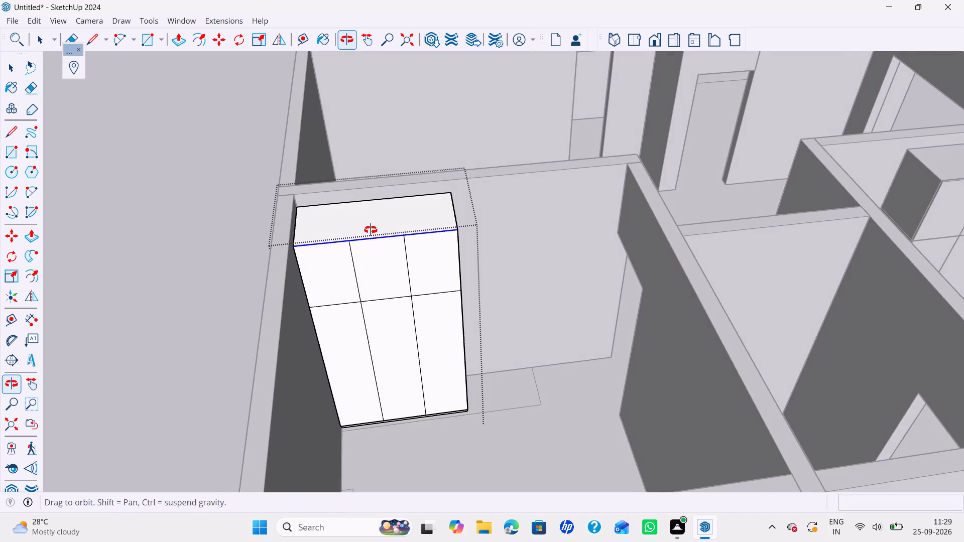
{"action": "middle_click_drag", "start_coordinate": [371, 230], "coordinate": [353, 265]}
{"action": "middle_click_drag", "start_coordinate": [354, 267], "coordinate": [285, 238]}
{"action": "right_click", "coordinate": [208, 123]}
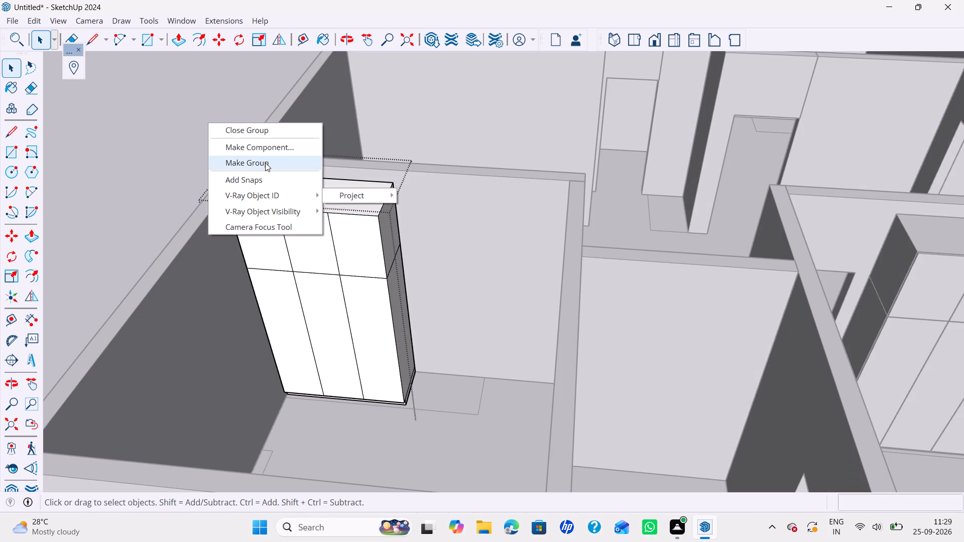
{"action": "left_click", "coordinate": [265, 163]}
{"action": "key", "text": "r"}
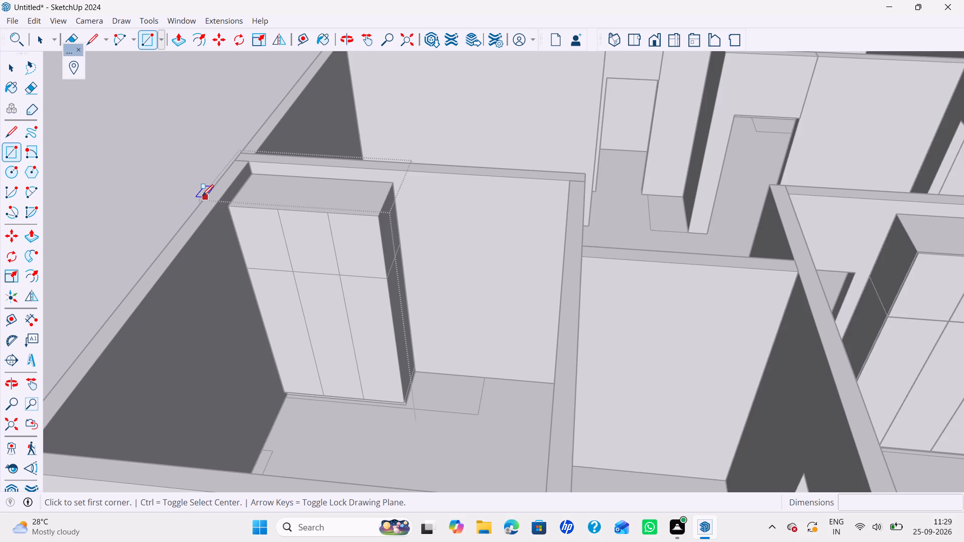
{"action": "scroll", "coordinate": [202, 196], "scroll_direction": "up", "scroll_amount": 3}
{"action": "left_click", "coordinate": [236, 209]}
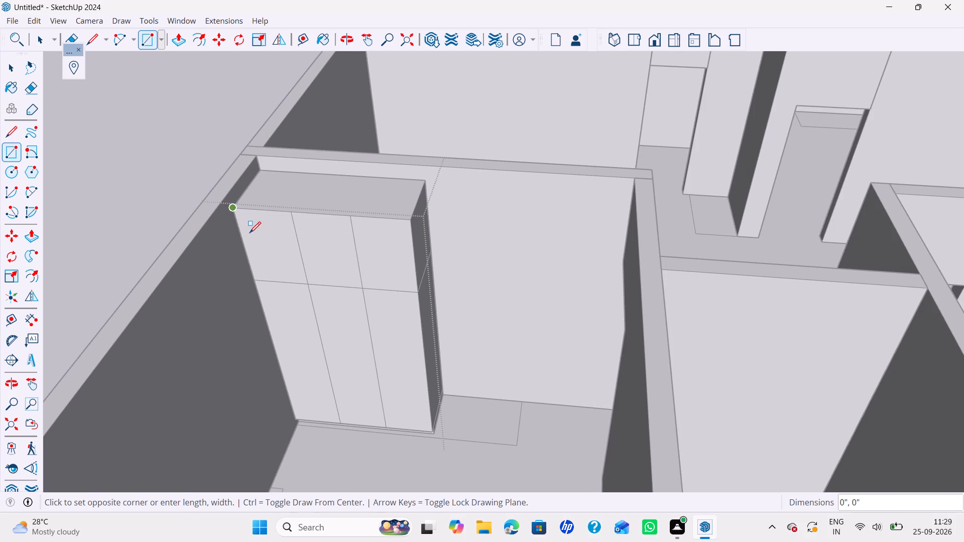
{"action": "left_click", "coordinate": [311, 286]}
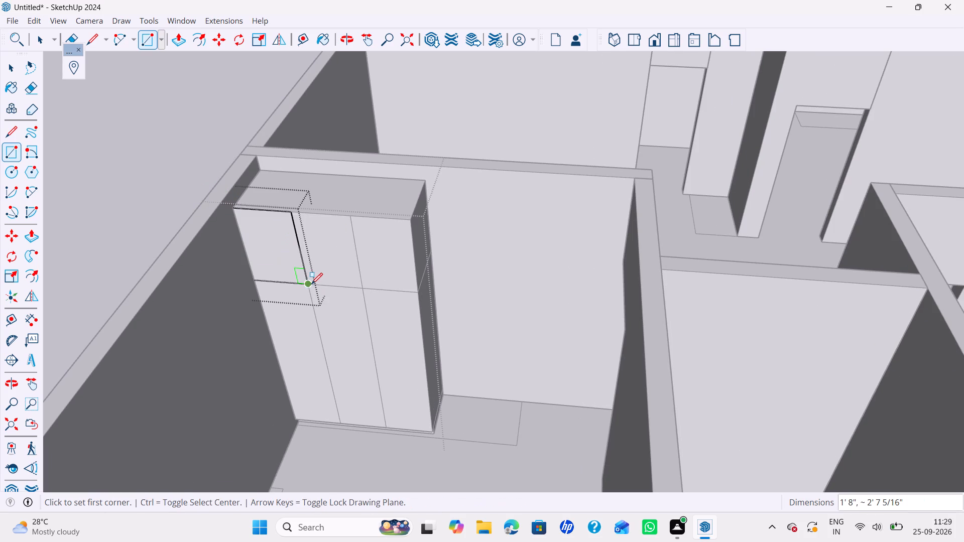
Offset the upper door rectangle's outline inward by 3 mm.
{"action": "key", "text": "space"}
{"action": "key", "text": "f"}
{"action": "left_click", "coordinate": [275, 254]}
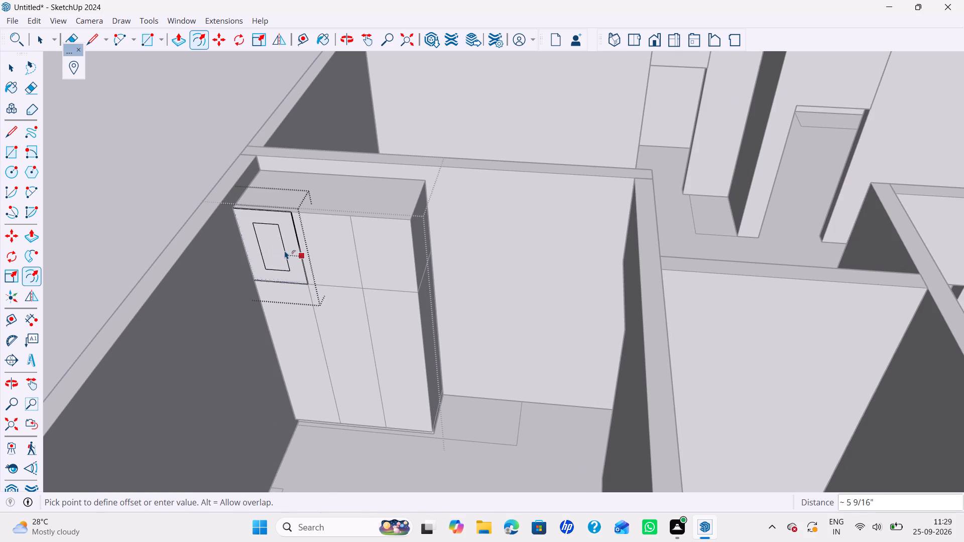
{"action": "key", "text": "2"}
{"action": "key", "text": "BackSpace"}
{"action": "key", "text": "3"}
{"action": "type", "text": "mm"}
{"action": "key", "text": "Return"}
{"action": "key", "text": "space"}
Pull the upper door's inner face out 18 mm and close its group.
{"action": "key", "text": "p"}
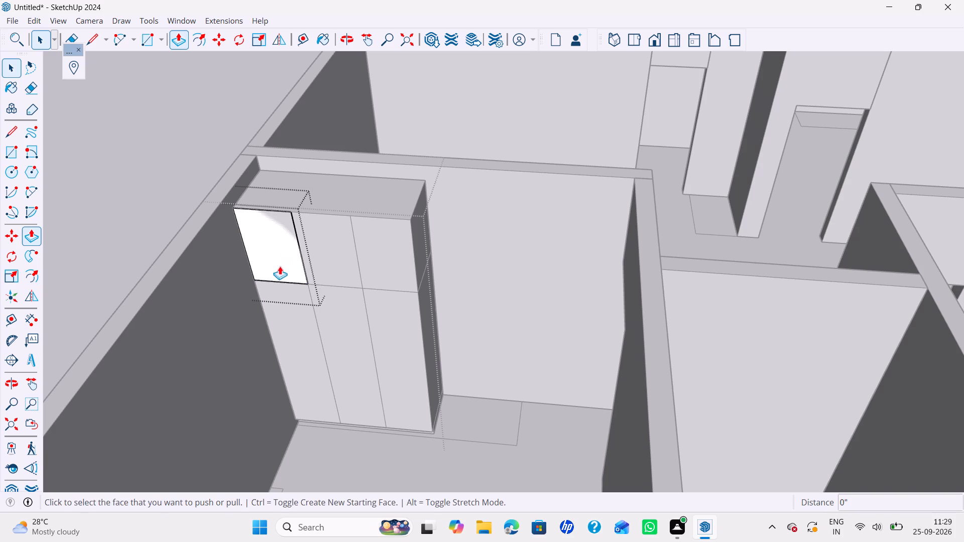
{"action": "left_click", "coordinate": [275, 269]}
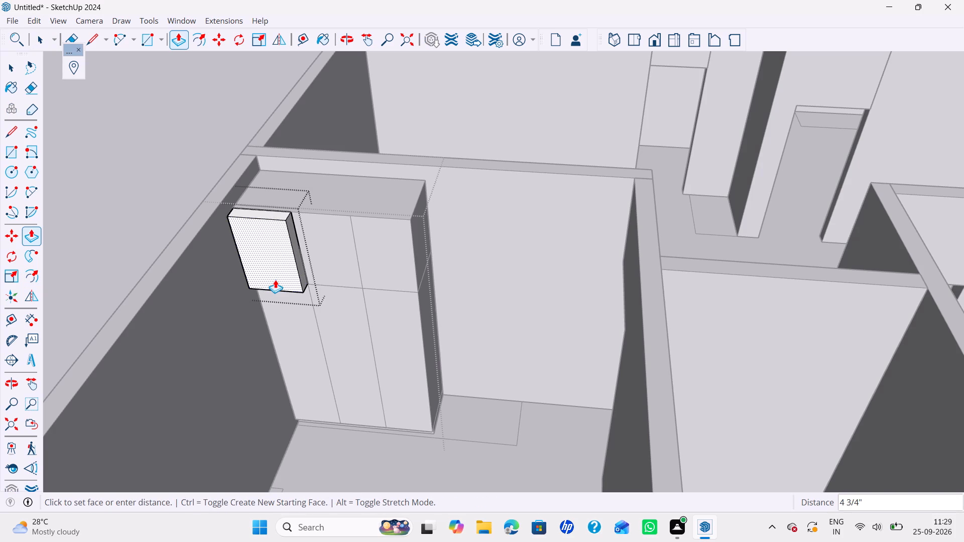
{"action": "type", "text": "18mm"}
{"action": "key", "text": "Return"}
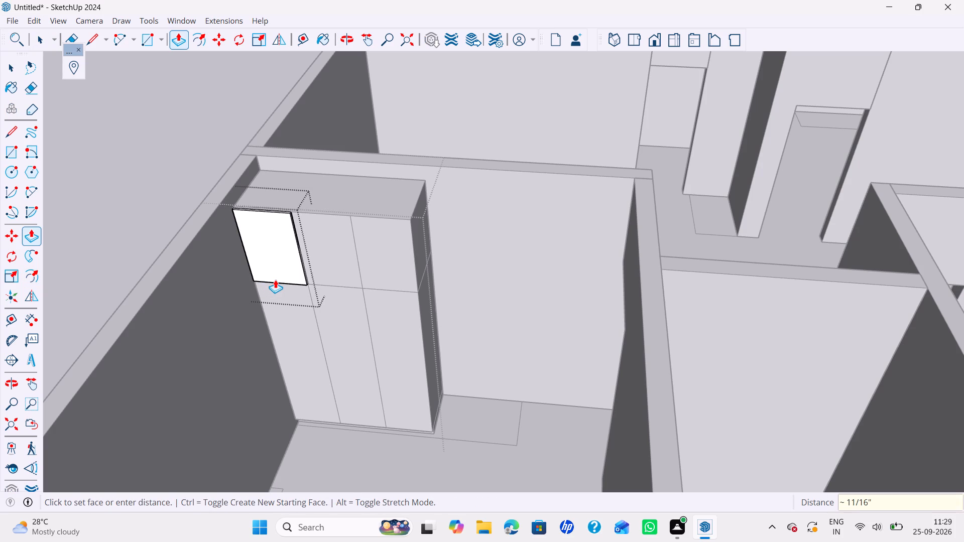
{"action": "key", "text": "space"}
{"action": "left_click", "coordinate": [166, 158]}
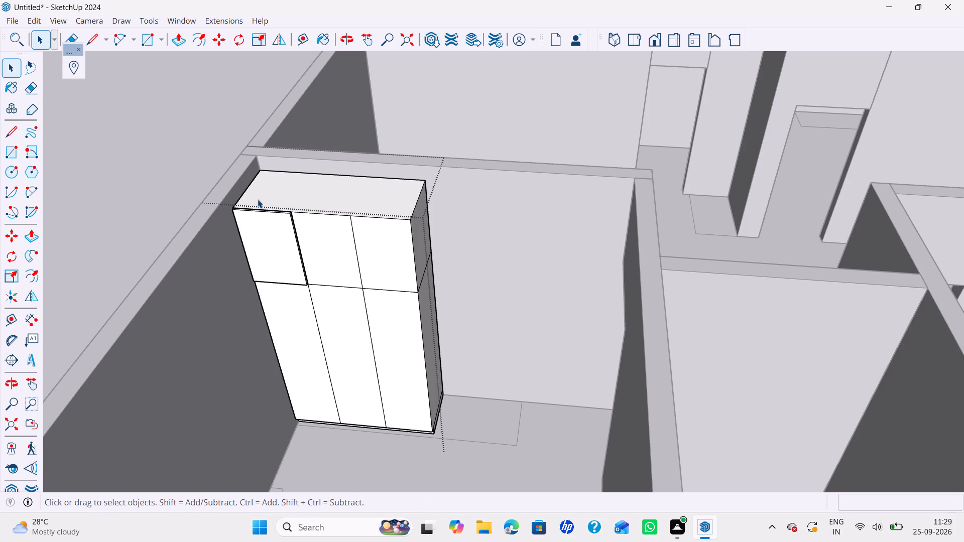
Start another group and draw a rectangle over the lower tier's bay directly below the upper door, spanning the bay's full height.
{"action": "right_click", "coordinate": [179, 100]}
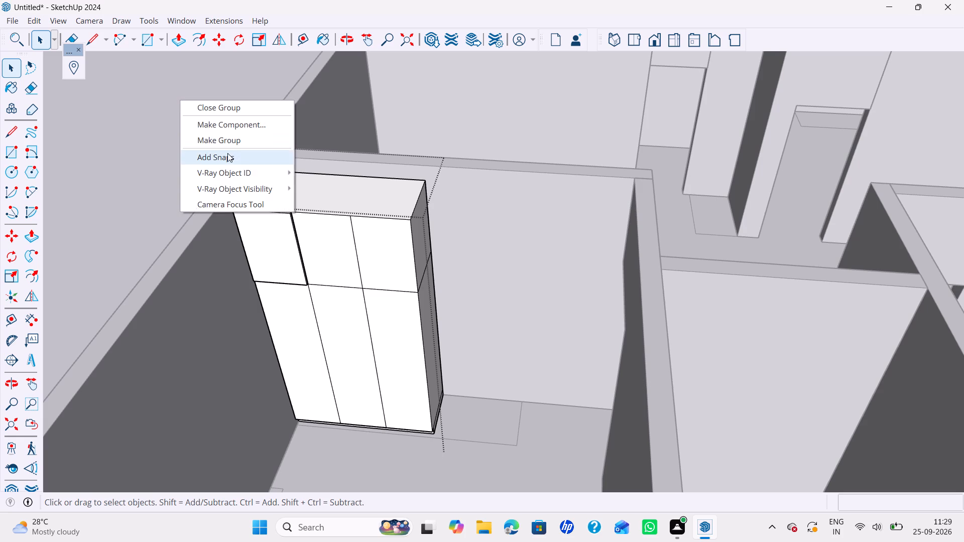
{"action": "left_click", "coordinate": [228, 140]}
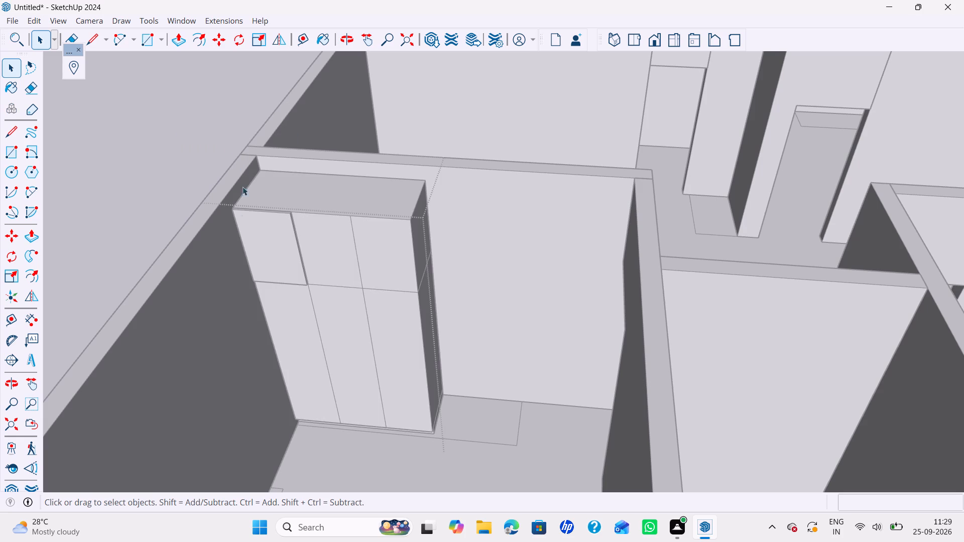
{"action": "key", "text": "r"}
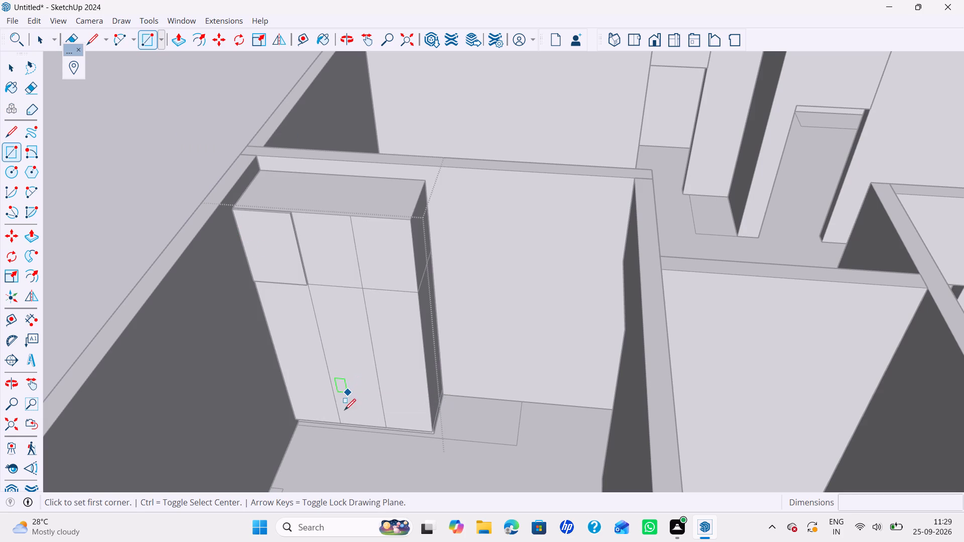
{"action": "scroll", "coordinate": [336, 429], "scroll_direction": "up", "scroll_amount": 7}
{"action": "left_click", "coordinate": [343, 425]}
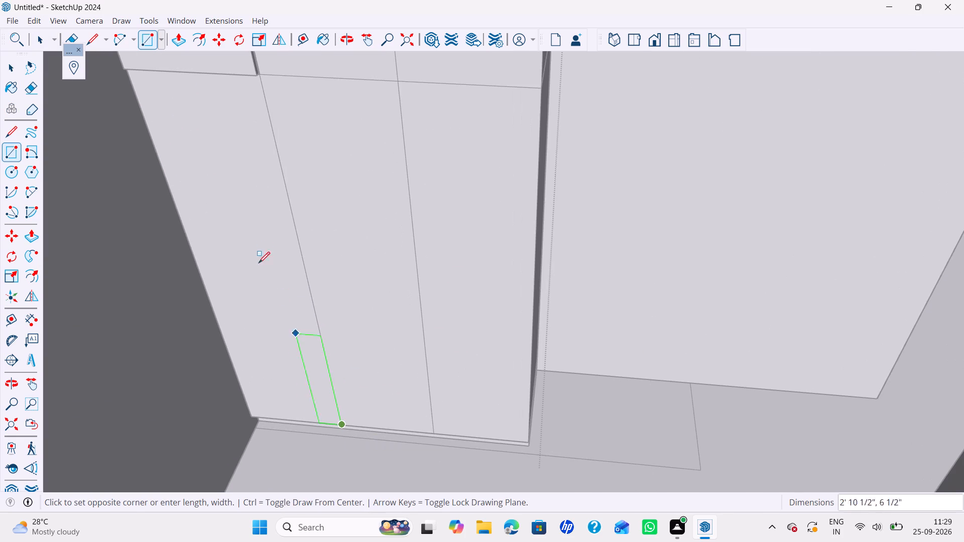
{"action": "scroll", "coordinate": [264, 224], "scroll_direction": "down", "scroll_amount": 3}
{"action": "middle_click_drag", "start_coordinate": [267, 229], "coordinate": [315, 362], "text": "shift"}
{"action": "scroll", "coordinate": [251, 320], "scroll_direction": "up", "scroll_amount": 4}
{"action": "scroll", "coordinate": [231, 247], "scroll_direction": "up", "scroll_amount": 3}
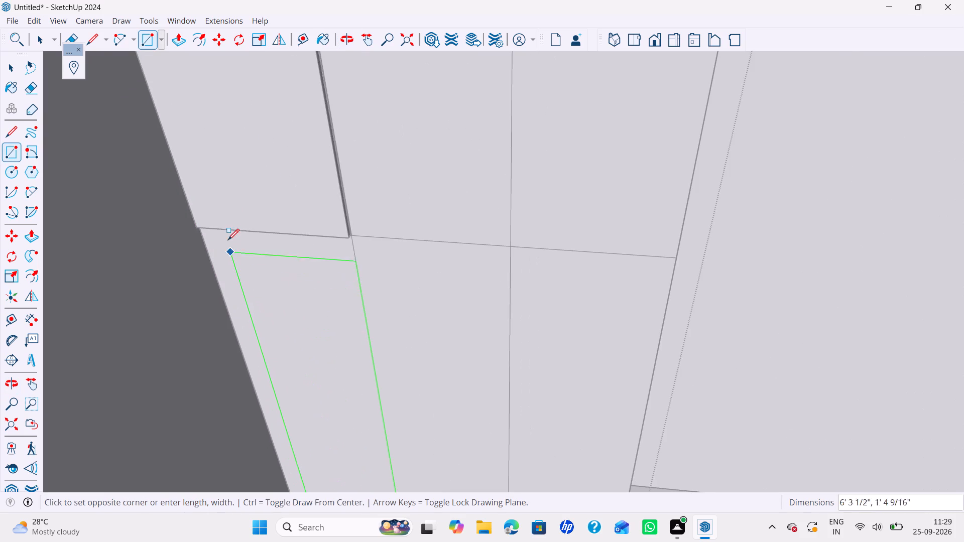
{"action": "scroll", "coordinate": [228, 240], "scroll_direction": "up", "scroll_amount": 2}
{"action": "middle_click_drag", "start_coordinate": [226, 238], "coordinate": [279, 41]}
{"action": "scroll", "coordinate": [188, 232], "scroll_direction": "up", "scroll_amount": 13}
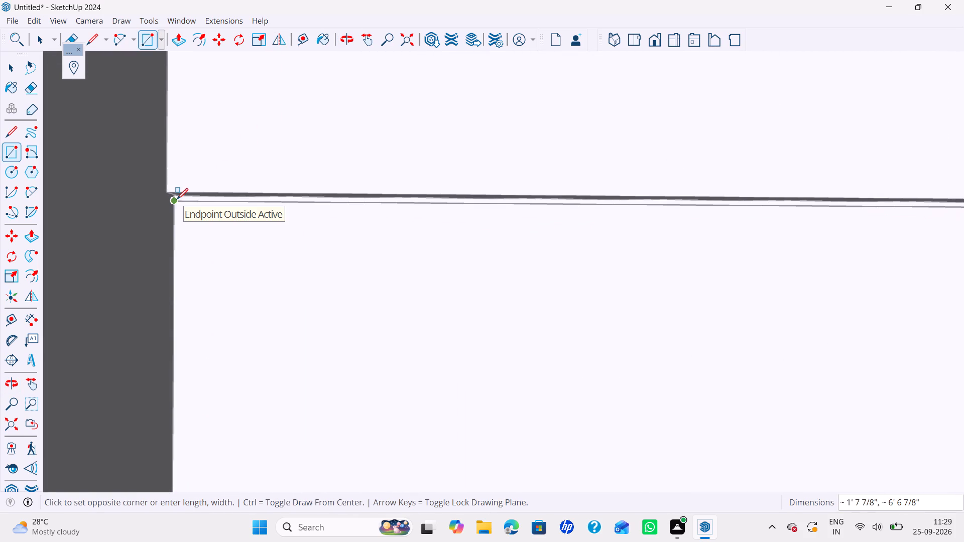
{"action": "left_click", "coordinate": [177, 199]}
{"action": "middle_click_drag", "start_coordinate": [262, 137], "coordinate": [230, 369]}
{"action": "key", "text": "space"}
Offset the lower door rectangle's outline inward by 3 mm.
{"action": "scroll", "coordinate": [249, 266], "scroll_direction": "down", "scroll_amount": 11}
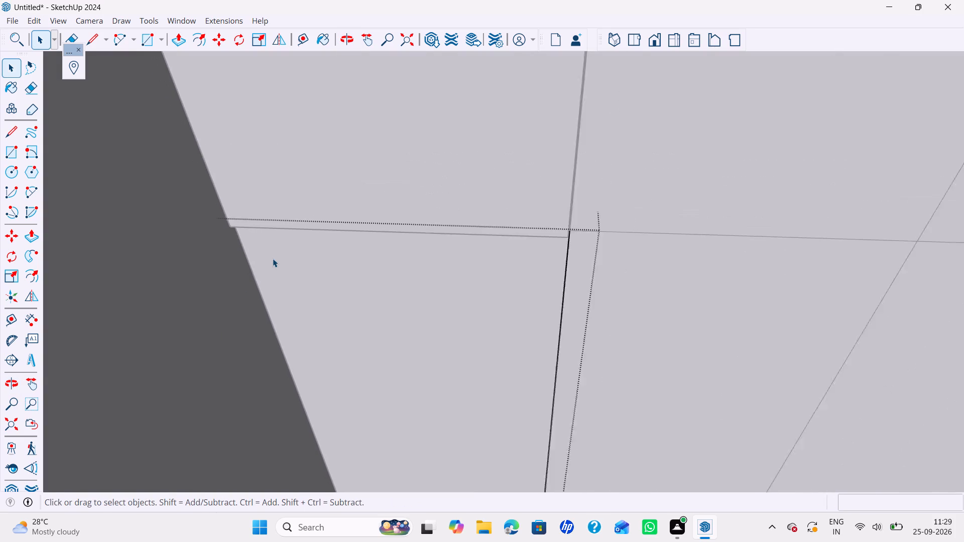
{"action": "scroll", "coordinate": [273, 258], "scroll_direction": "down", "scroll_amount": 3}
{"action": "middle_click_drag", "start_coordinate": [273, 258], "coordinate": [261, 203], "text": "shift"}
{"action": "scroll", "coordinate": [300, 263], "scroll_direction": "down", "scroll_amount": 7}
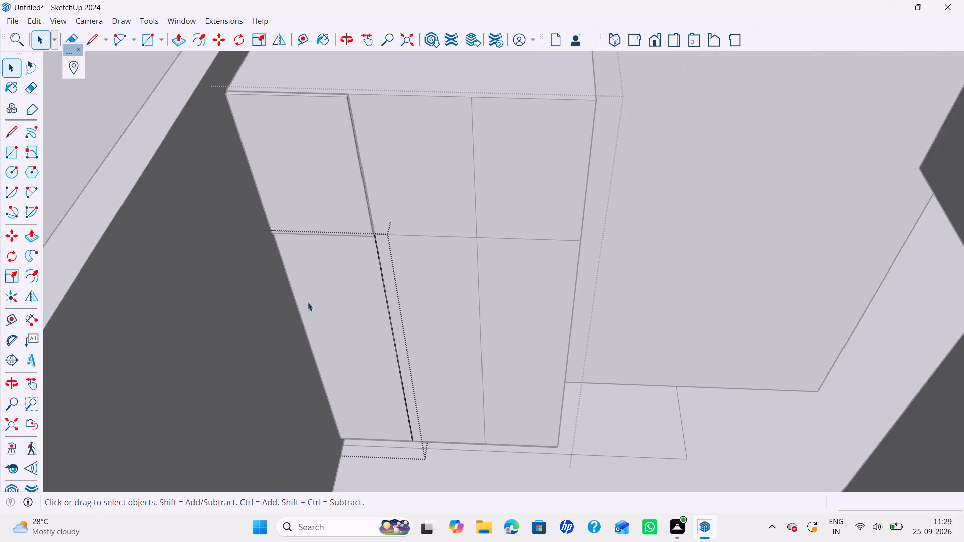
{"action": "key", "text": "f"}
{"action": "double_click", "coordinate": [342, 313]}
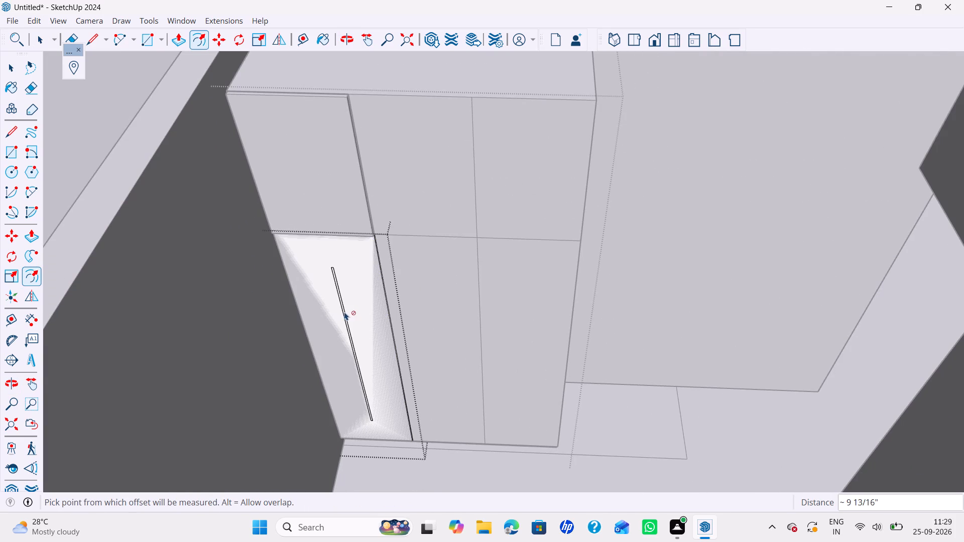
{"action": "key", "text": "ctrl+z"}
{"action": "left_click", "coordinate": [341, 326]}
{"action": "type", "text": "3mm"}
{"action": "key", "text": "Return"}
{"action": "key", "text": "space"}
Pull the lower door's inner face out flush with the upper door's front and close its group.
{"action": "type", "text": "p"}
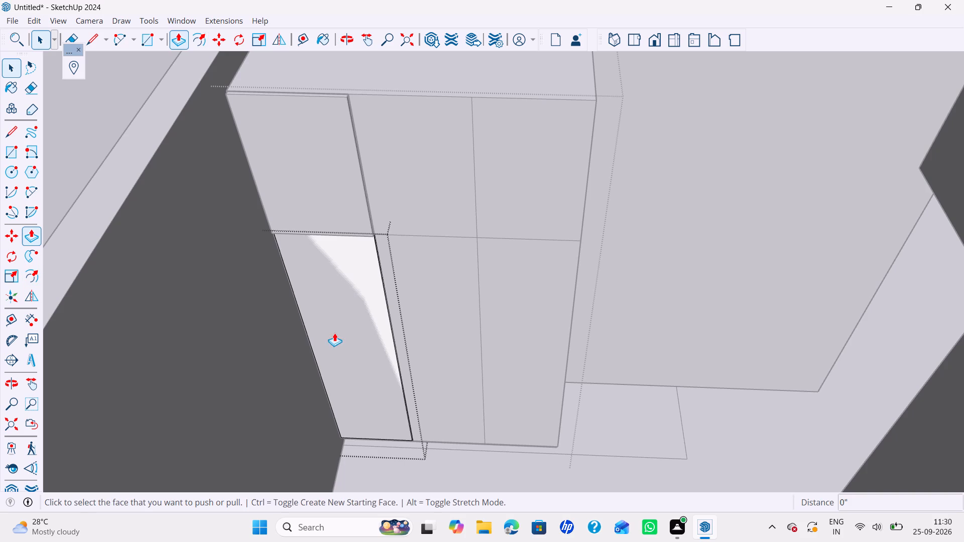
{"action": "left_click", "coordinate": [339, 275]}
{"action": "left_click", "coordinate": [331, 210]}
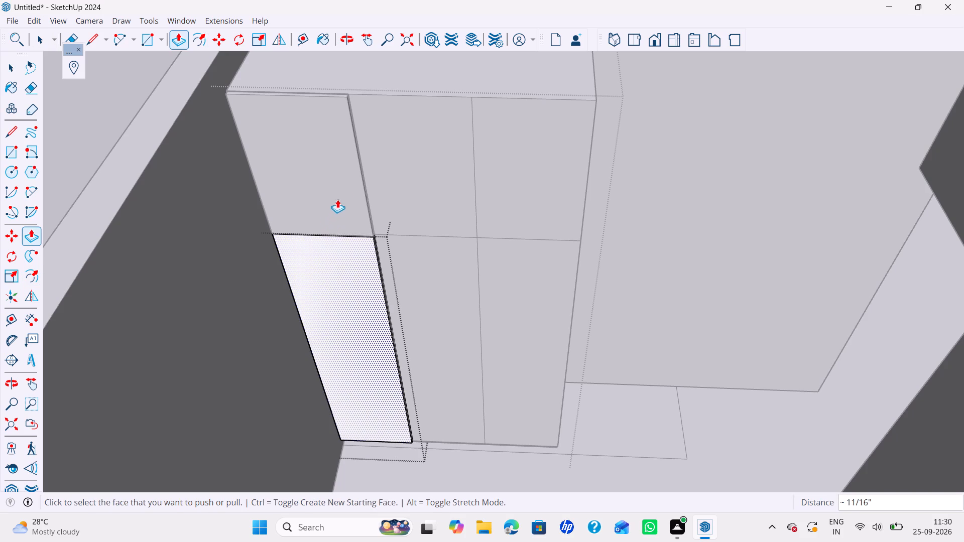
{"action": "key", "text": "space"}
{"action": "scroll", "coordinate": [345, 230], "scroll_direction": "down", "scroll_amount": 6}
{"action": "key", "text": "space"}
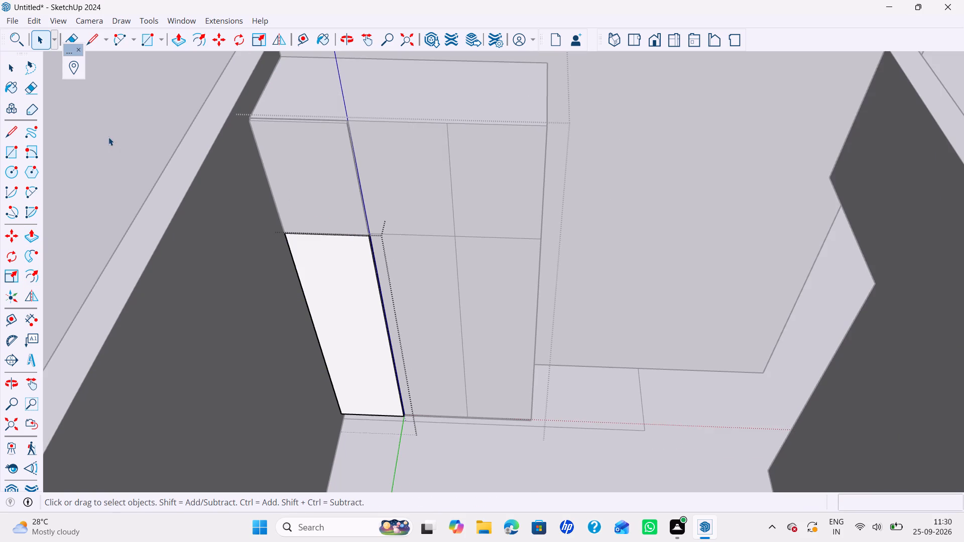
{"action": "left_click", "coordinate": [108, 137]}
{"action": "scroll", "coordinate": [185, 168], "scroll_direction": "down", "scroll_amount": 5}
{"action": "middle_click_drag", "start_coordinate": [213, 196], "coordinate": [172, 218], "text": "shift"}
{"action": "scroll", "coordinate": [271, 233], "scroll_direction": "up", "scroll_amount": 3}
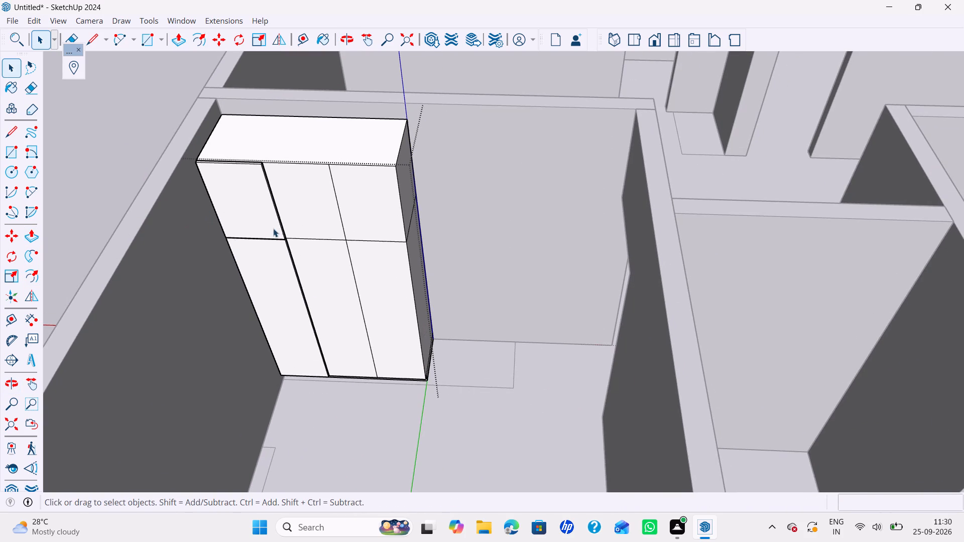
Copy the first bay's upper and lower doors together one bay across with a x2 array, then close the unit's group.
{"action": "scroll", "coordinate": [273, 228], "scroll_direction": "up", "scroll_amount": 10}
{"action": "left_click", "coordinate": [274, 218]}
{"action": "left_click", "coordinate": [276, 298], "text": "ctrl"}
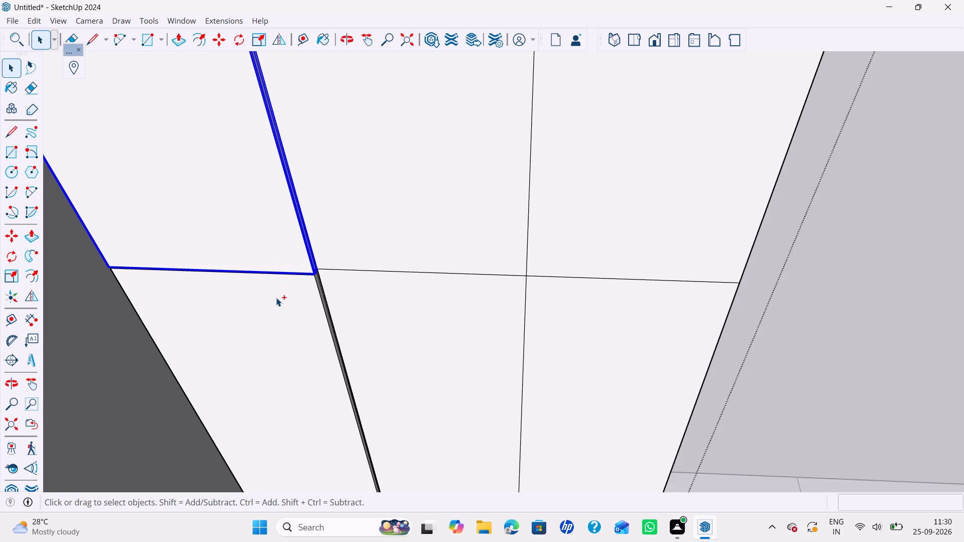
{"action": "scroll", "coordinate": [281, 248], "scroll_direction": "down", "scroll_amount": 6}
{"action": "middle_click_drag", "start_coordinate": [281, 234], "coordinate": [333, 371], "text": "shift"}
{"action": "key", "text": "m"}
{"action": "scroll", "coordinate": [125, 233], "scroll_direction": "up", "scroll_amount": 2}
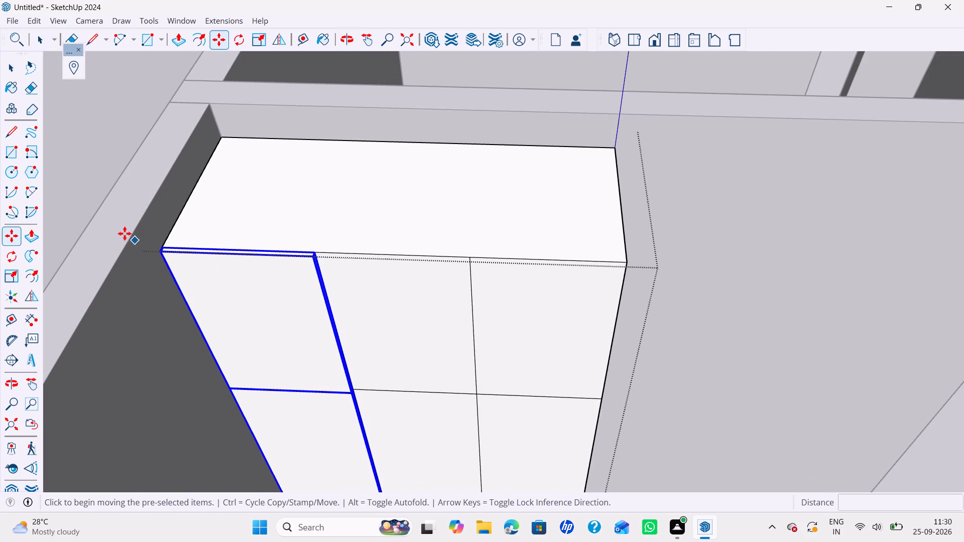
{"action": "scroll", "coordinate": [125, 233], "scroll_direction": "up", "scroll_amount": 3}
{"action": "scroll", "coordinate": [168, 246], "scroll_direction": "up", "scroll_amount": 17}
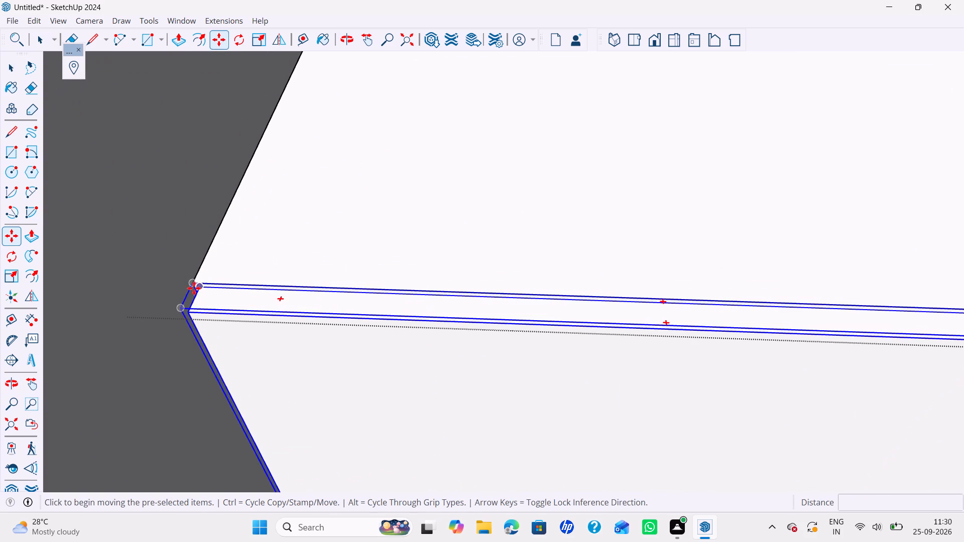
{"action": "left_click", "coordinate": [192, 281]}
{"action": "scroll", "coordinate": [383, 257], "scroll_direction": "down", "scroll_amount": 4}
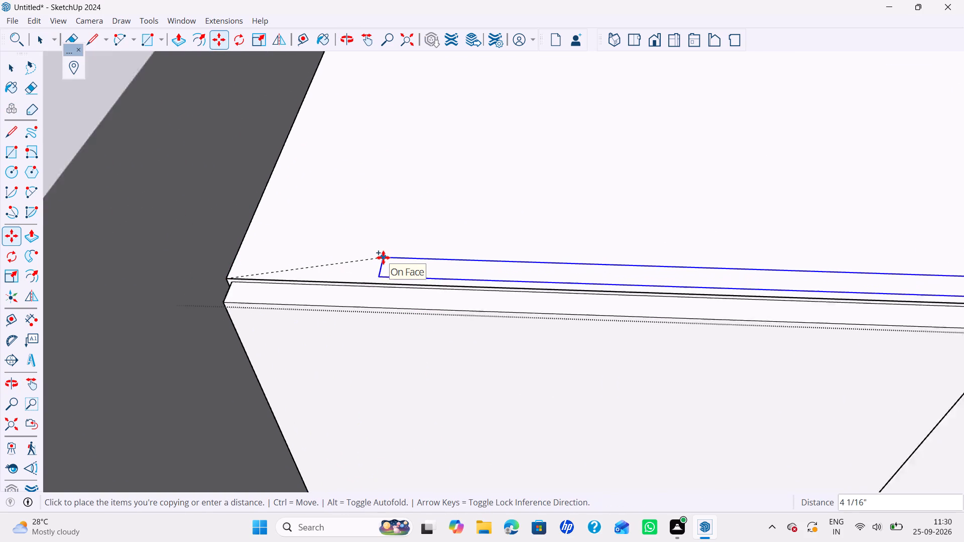
{"action": "scroll", "coordinate": [383, 257], "scroll_direction": "down", "scroll_amount": 9}
{"action": "middle_click_drag", "start_coordinate": [383, 257], "coordinate": [206, 260], "text": "shift"}
{"action": "middle_click_drag", "start_coordinate": [453, 272], "coordinate": [378, 278], "text": "shift"}
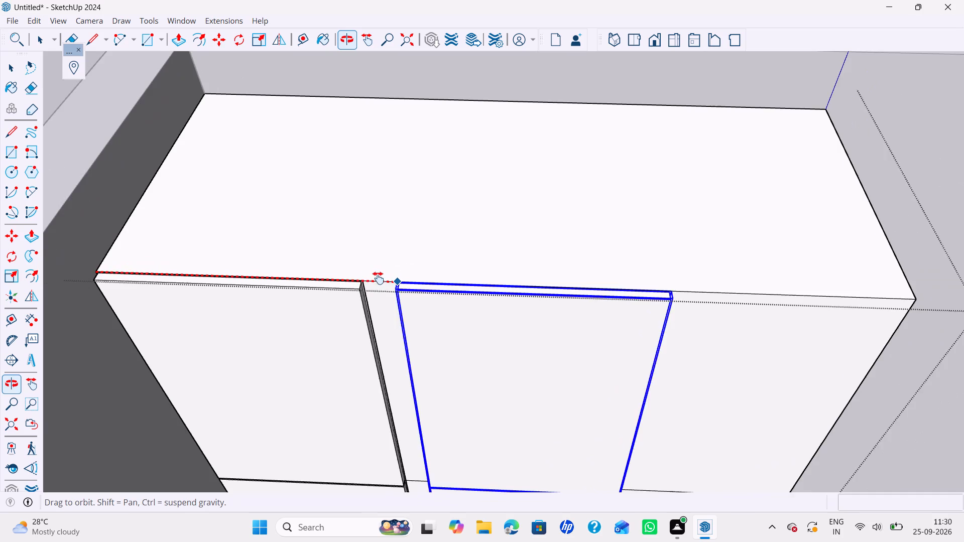
{"action": "middle_click_drag", "start_coordinate": [378, 278], "coordinate": [371, 279], "text": "shift"}
{"action": "scroll", "coordinate": [371, 279], "scroll_direction": "up", "scroll_amount": 6}
{"action": "scroll", "coordinate": [306, 289], "scroll_direction": "up", "scroll_amount": 8}
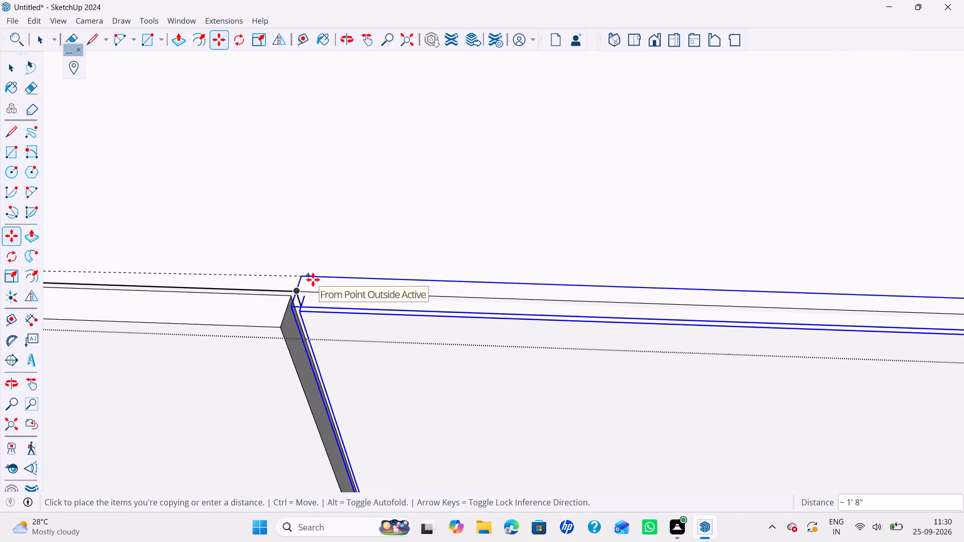
{"action": "left_click", "coordinate": [296, 291]}
{"action": "type", "text": "x2"}
{"action": "key", "text": "Return"}
{"action": "key", "text": "space"}
{"action": "scroll", "coordinate": [411, 295], "scroll_direction": "down", "scroll_amount": 9}
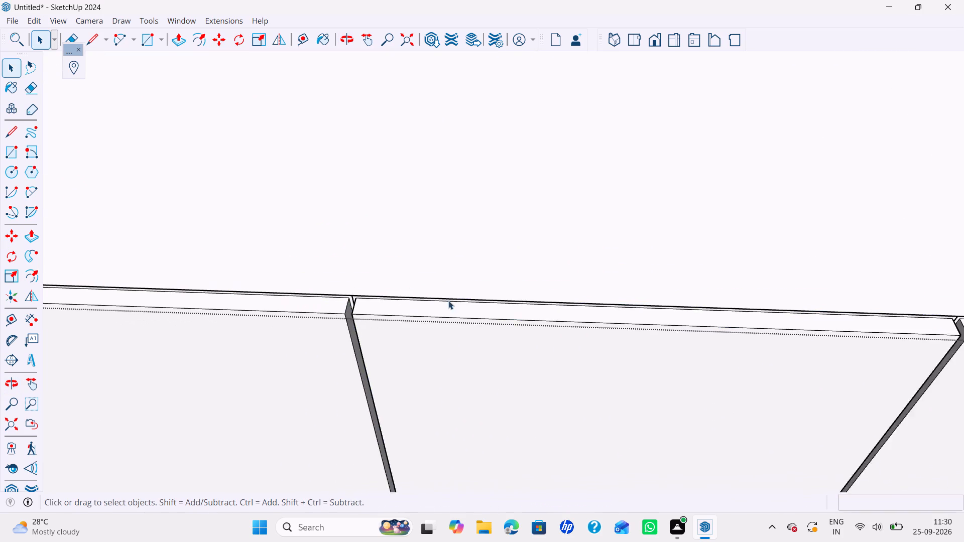
{"action": "scroll", "coordinate": [448, 301], "scroll_direction": "down", "scroll_amount": 12}
{"action": "middle_click_drag", "start_coordinate": [464, 310], "coordinate": [376, 329], "text": "shift"}
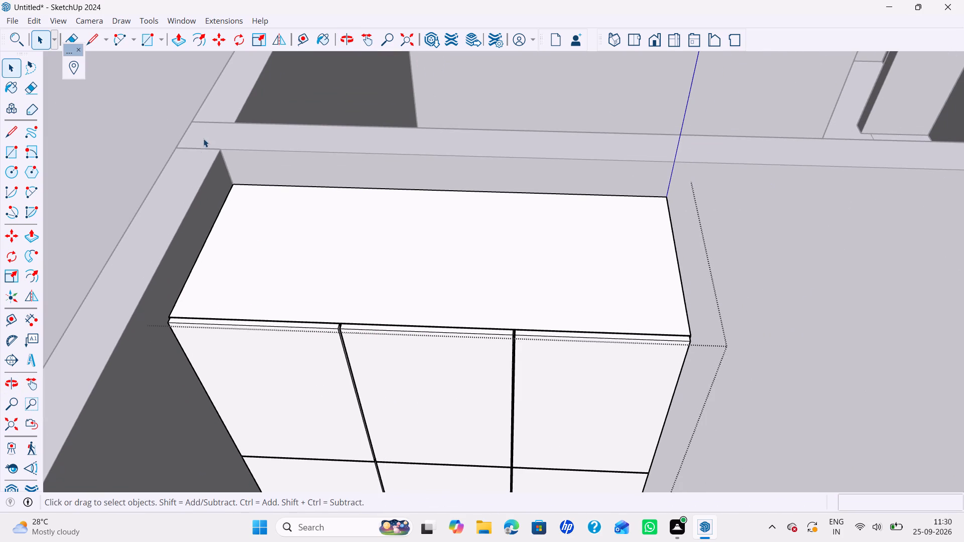
{"action": "left_click", "coordinate": [106, 93]}
Examine the second front bedroom's storage unit and the rest of the floor plan from several angles.
{"action": "scroll", "coordinate": [149, 153], "scroll_direction": "down", "scroll_amount": 6}
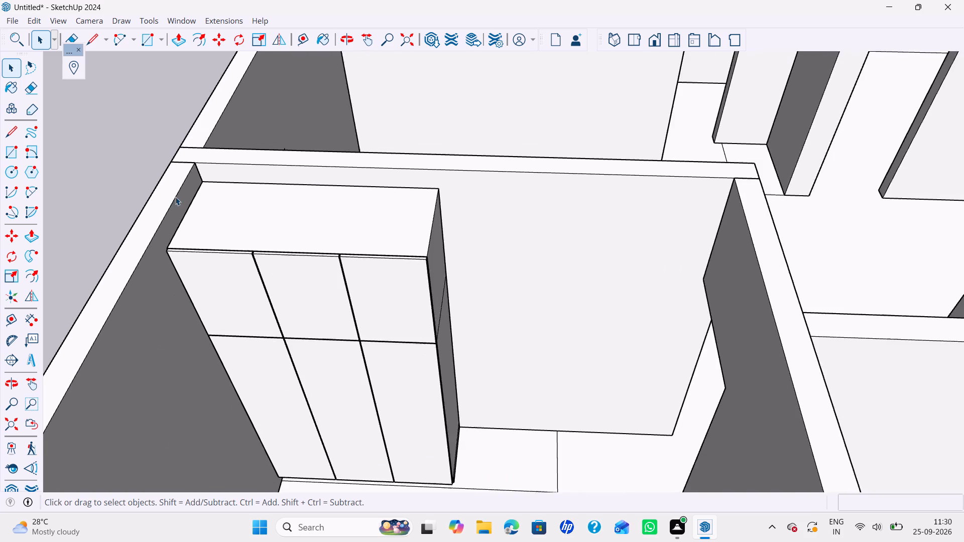
{"action": "scroll", "coordinate": [175, 197], "scroll_direction": "down", "scroll_amount": 6}
{"action": "middle_click_drag", "start_coordinate": [259, 267], "coordinate": [308, 241], "text": "shift"}
{"action": "middle_click_drag", "start_coordinate": [308, 241], "coordinate": [276, 241]}
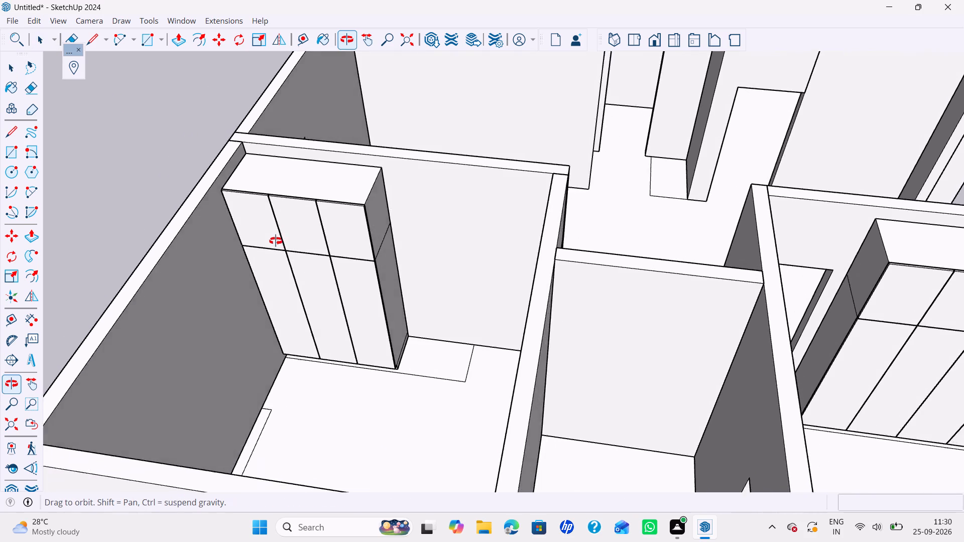
{"action": "middle_click_drag", "start_coordinate": [276, 241], "coordinate": [393, 238]}
{"action": "middle_click_drag", "start_coordinate": [343, 238], "coordinate": [313, 245], "text": "shift"}
{"action": "middle_click_drag", "start_coordinate": [325, 246], "coordinate": [464, 246]}
{"action": "scroll", "coordinate": [465, 245], "scroll_direction": "up", "scroll_amount": 1}
{"action": "scroll", "coordinate": [446, 238], "scroll_direction": "down", "scroll_amount": 2}
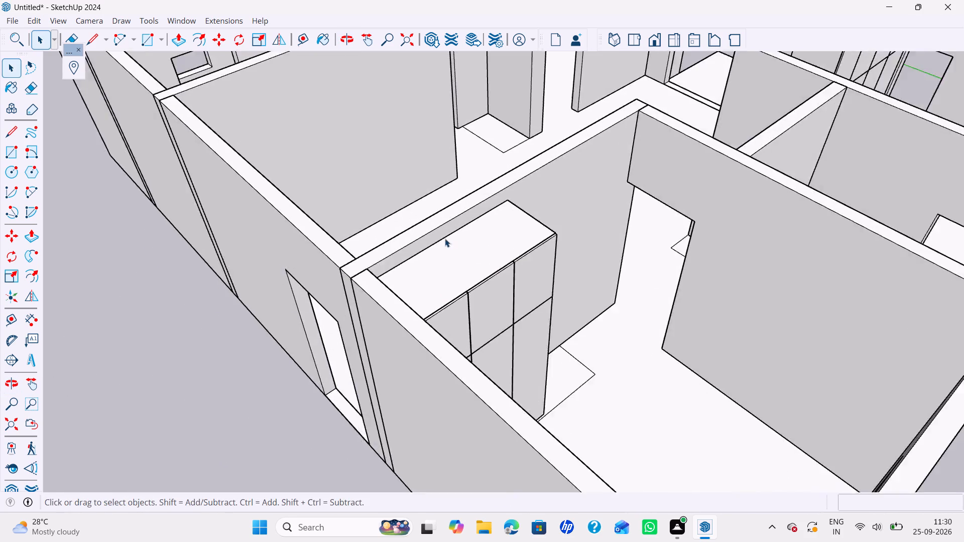
{"action": "scroll", "coordinate": [445, 238], "scroll_direction": "down", "scroll_amount": 4}
{"action": "middle_click_drag", "start_coordinate": [438, 241], "coordinate": [342, 268], "text": "shift"}
{"action": "middle_click", "coordinate": [342, 268]}
{"action": "scroll", "coordinate": [342, 268], "scroll_direction": "down", "scroll_amount": 5}
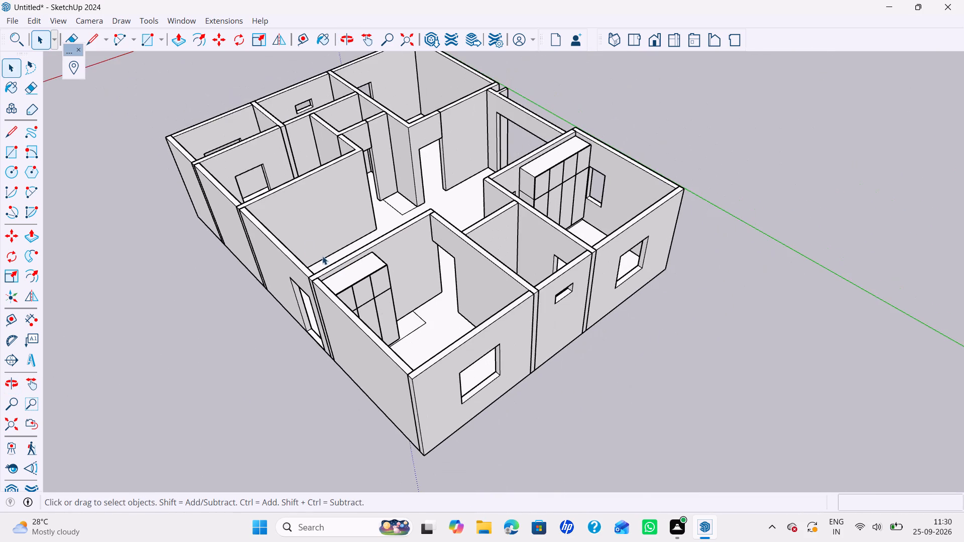
{"action": "scroll", "coordinate": [289, 215], "scroll_direction": "down", "scroll_amount": 3}
{"action": "middle_click_drag", "start_coordinate": [321, 214], "coordinate": [200, 237]}
{"action": "middle_click_drag", "start_coordinate": [289, 201], "coordinate": [257, 318], "text": "shift"}
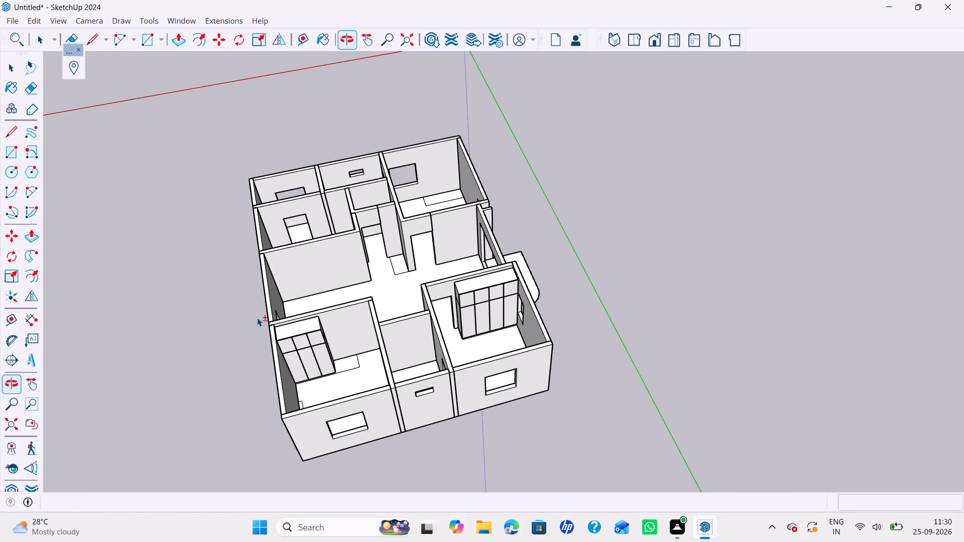
{"action": "scroll", "coordinate": [265, 287], "scroll_direction": "up", "scroll_amount": 4}
{"action": "middle_click_drag", "start_coordinate": [294, 245], "coordinate": [296, 248]}
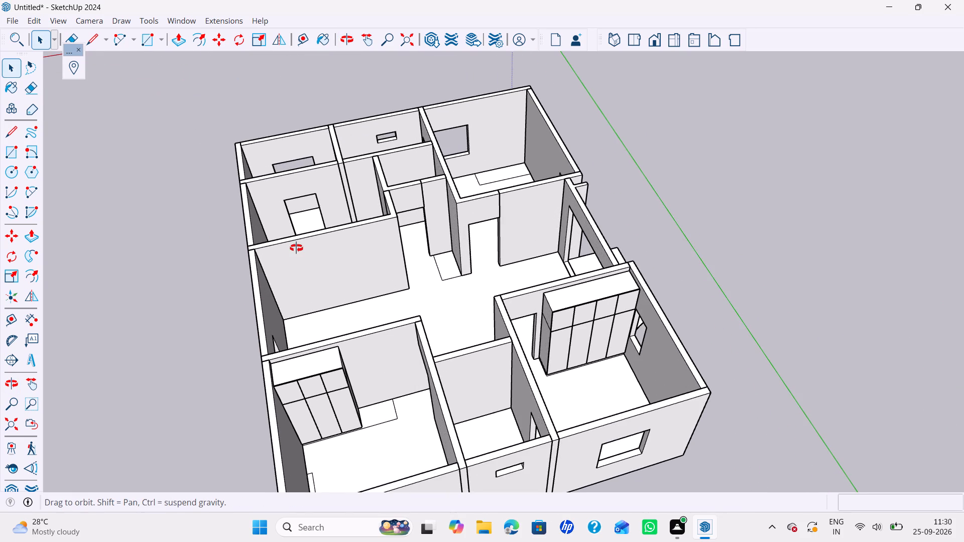
{"action": "middle_click_drag", "start_coordinate": [296, 248], "coordinate": [314, 246]}
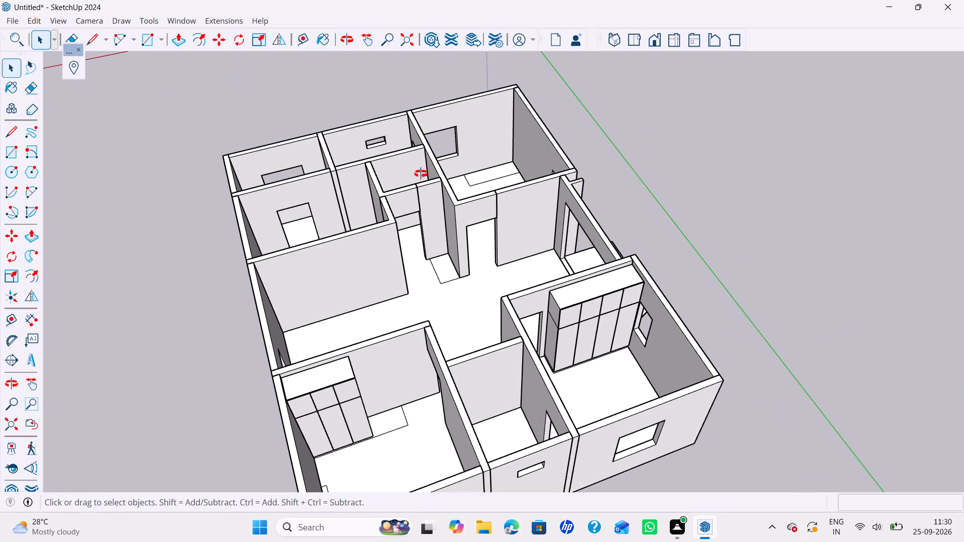
Start a new group and draw a 6' by 2' rectangle over the marked footprint in the rear corner bedroom.
{"action": "middle_click_drag", "start_coordinate": [421, 172], "coordinate": [319, 283]}
{"action": "scroll", "coordinate": [471, 221], "scroll_direction": "up", "scroll_amount": 7}
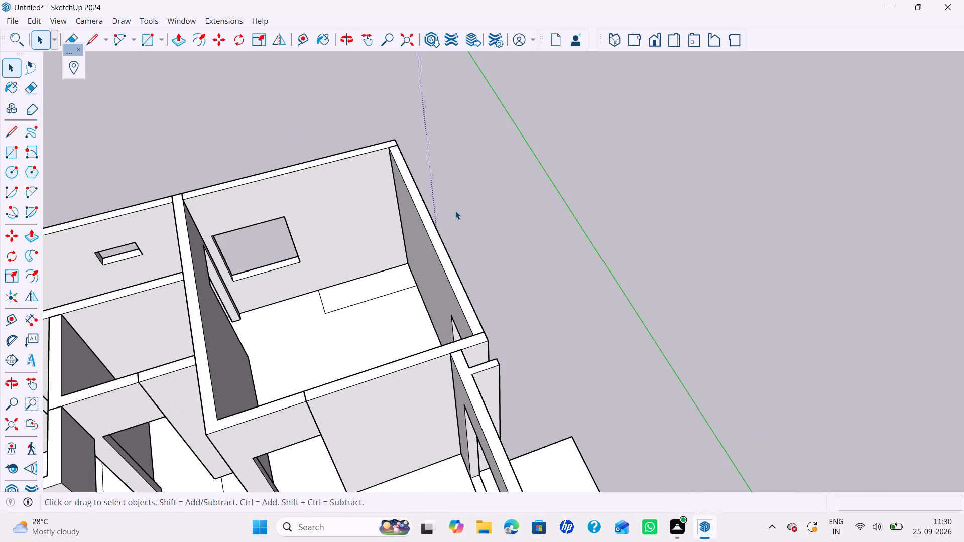
{"action": "right_click", "coordinate": [455, 211]}
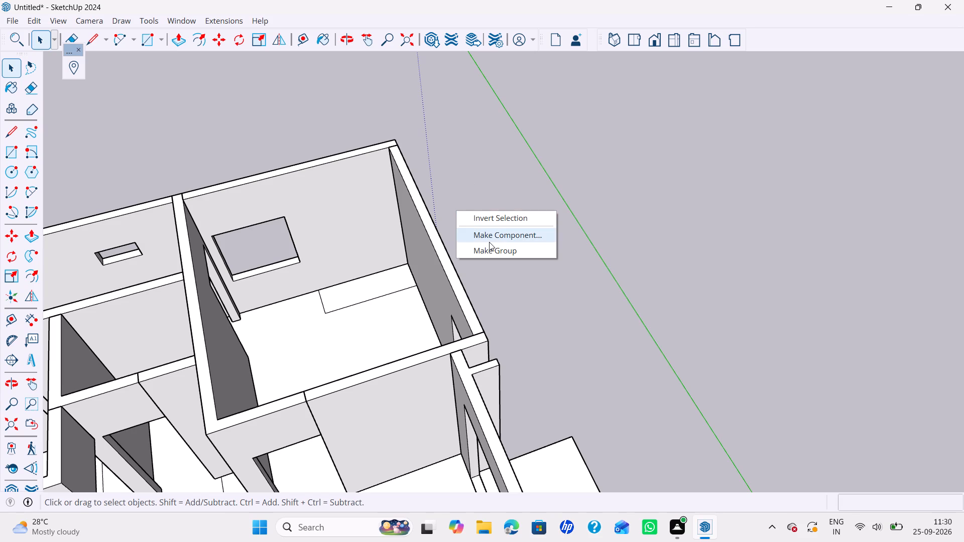
{"action": "left_click", "coordinate": [488, 251]}
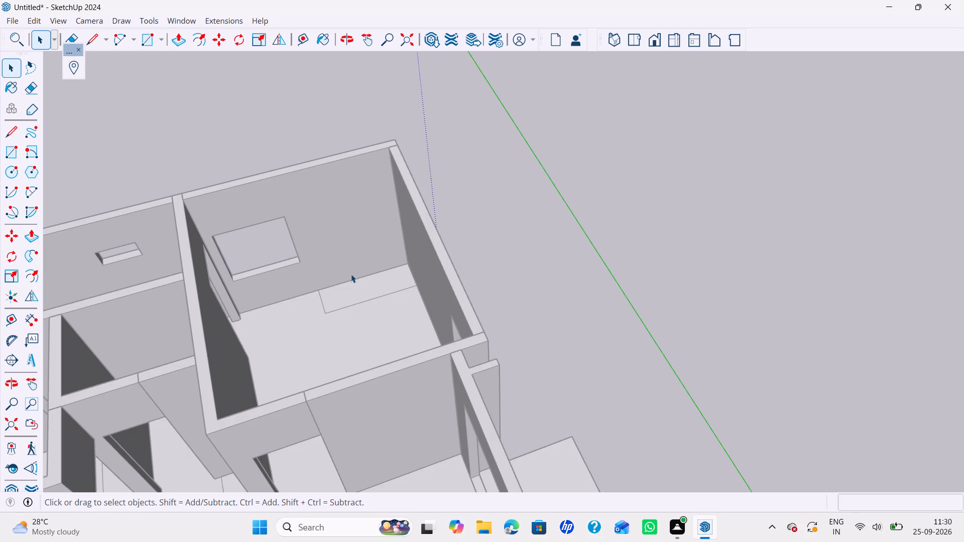
{"action": "key", "text": "r"}
{"action": "left_click", "coordinate": [318, 291]}
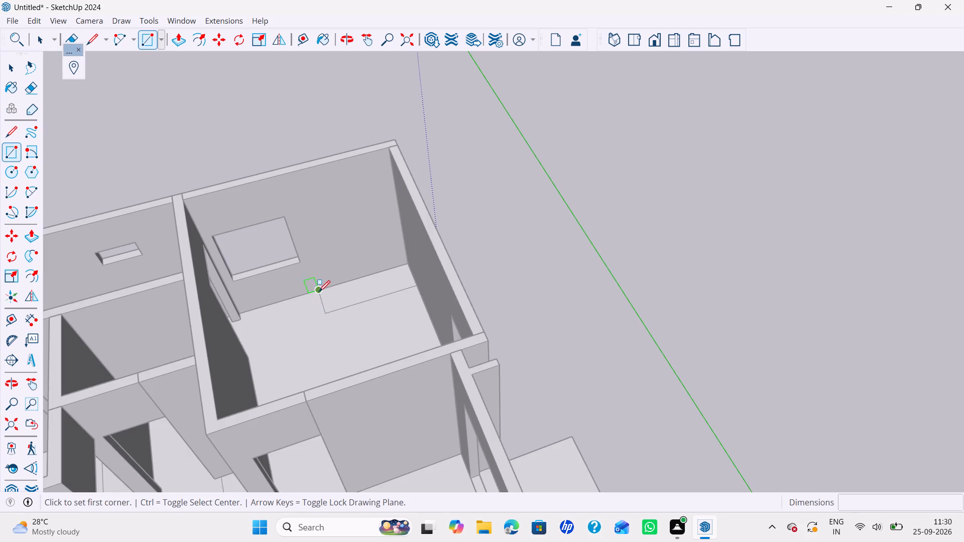
{"action": "scroll", "coordinate": [388, 287], "scroll_direction": "up", "scroll_amount": 3}
{"action": "left_click", "coordinate": [428, 285]}
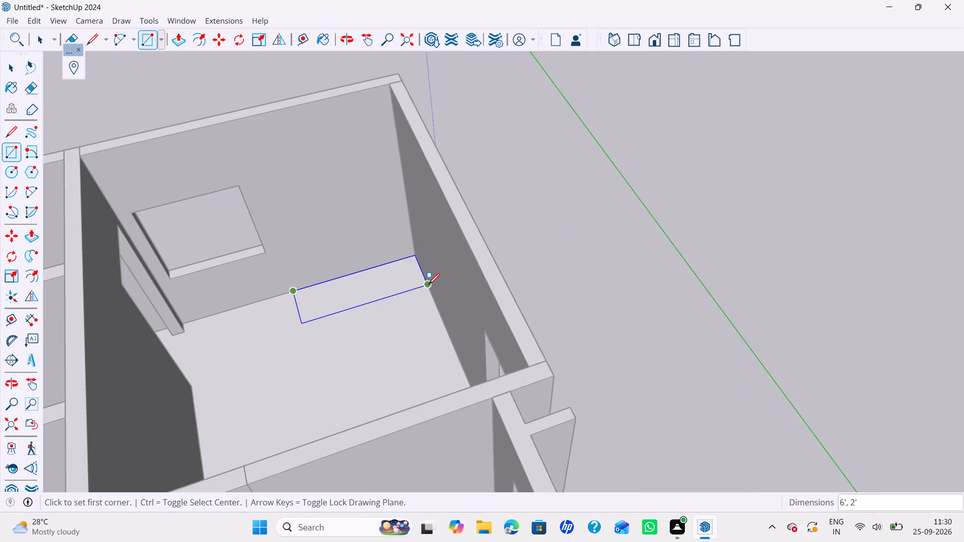
Extrude the rear bedroom's footprint rectangle up 100 mm as the base.
{"action": "key", "text": "space"}
{"action": "key", "text": "p"}
{"action": "left_click", "coordinate": [399, 288]}
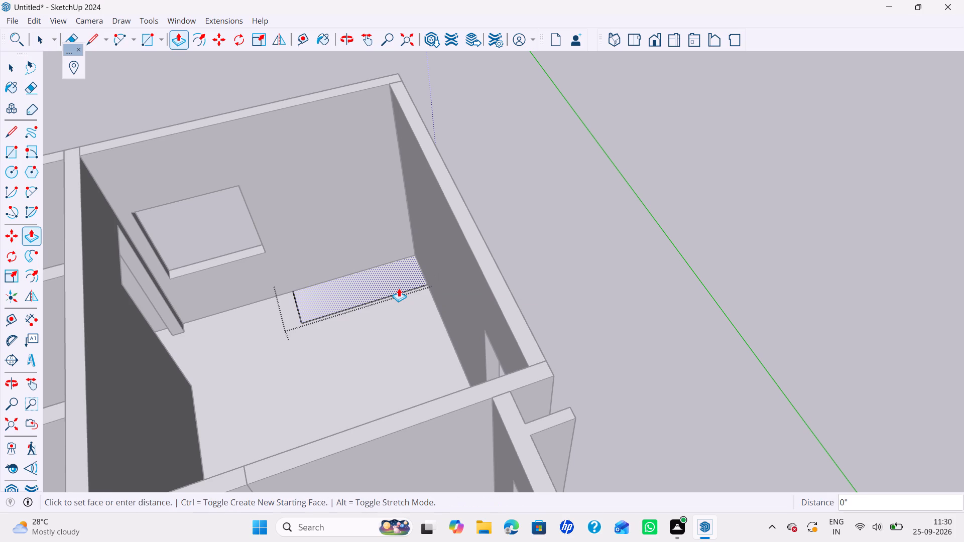
{"action": "type", "text": "100mm"}
{"action": "key", "text": "Return"}
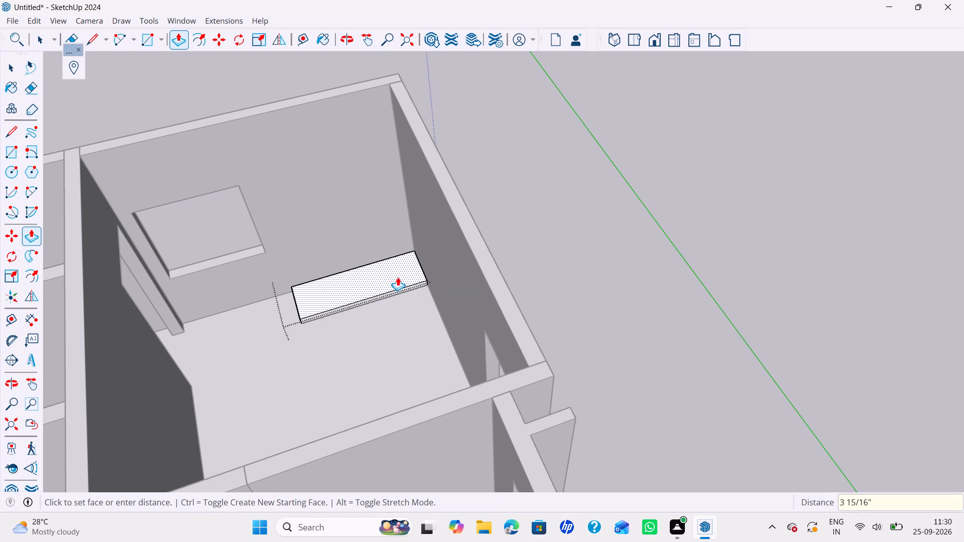
Extrude the base's top as a separate lower tier about 6' 6 3/4" high, matching the second front bedroom unit's tier line.
{"action": "left_click", "coordinate": [398, 277]}
{"action": "scroll", "coordinate": [358, 250], "scroll_direction": "down", "scroll_amount": 8}
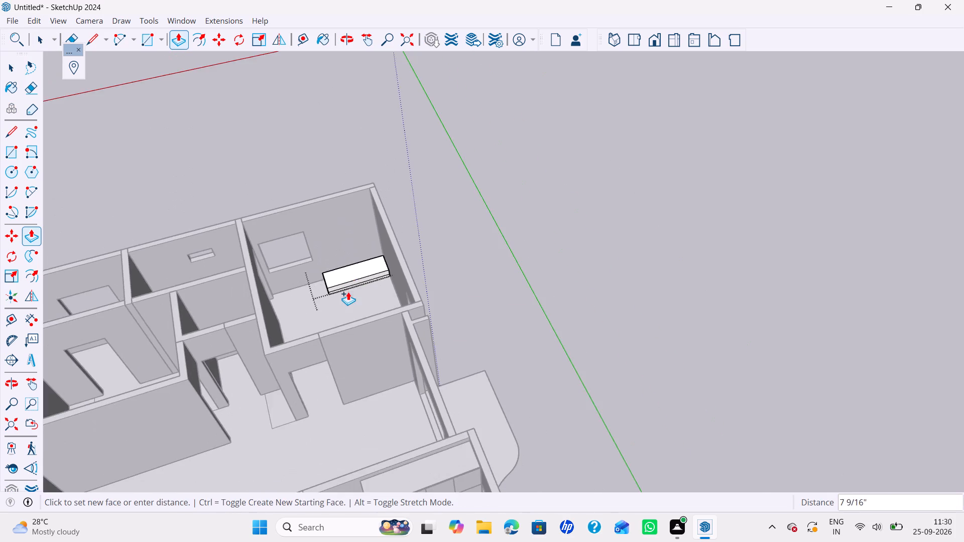
{"action": "scroll", "coordinate": [346, 297], "scroll_direction": "down", "scroll_amount": 3}
{"action": "middle_click_drag", "start_coordinate": [346, 298], "coordinate": [411, 231], "text": "shift"}
{"action": "scroll", "coordinate": [410, 223], "scroll_direction": "up", "scroll_amount": 1}
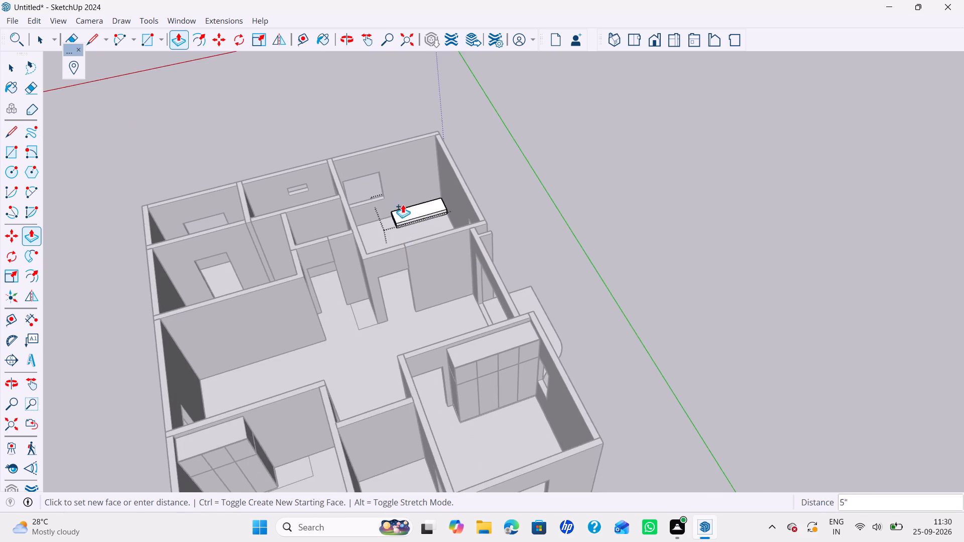
{"action": "scroll", "coordinate": [366, 209], "scroll_direction": "up", "scroll_amount": 1}
{"action": "middle_click_drag", "start_coordinate": [259, 395], "coordinate": [294, 320], "text": "shift"}
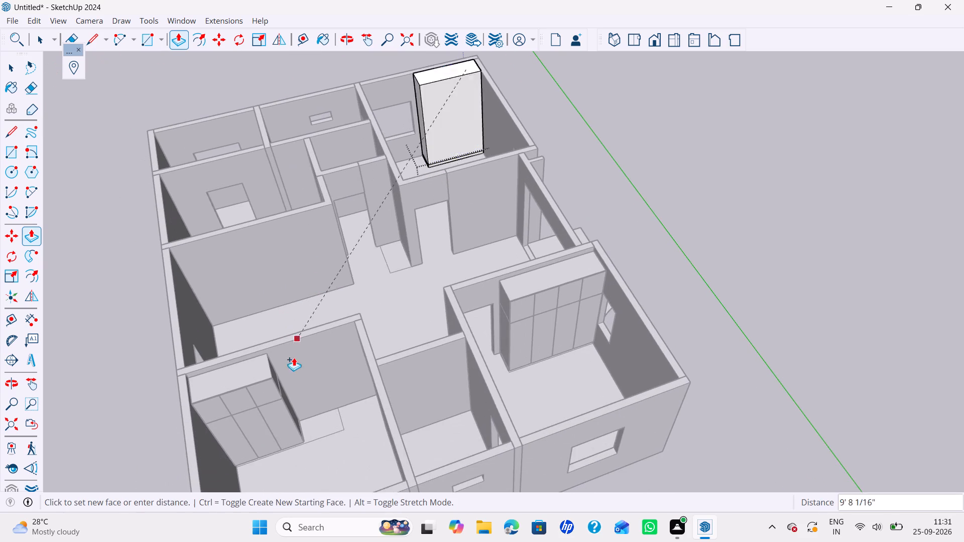
{"action": "scroll", "coordinate": [290, 371], "scroll_direction": "up", "scroll_amount": 9}
{"action": "left_click", "coordinate": [263, 390]}
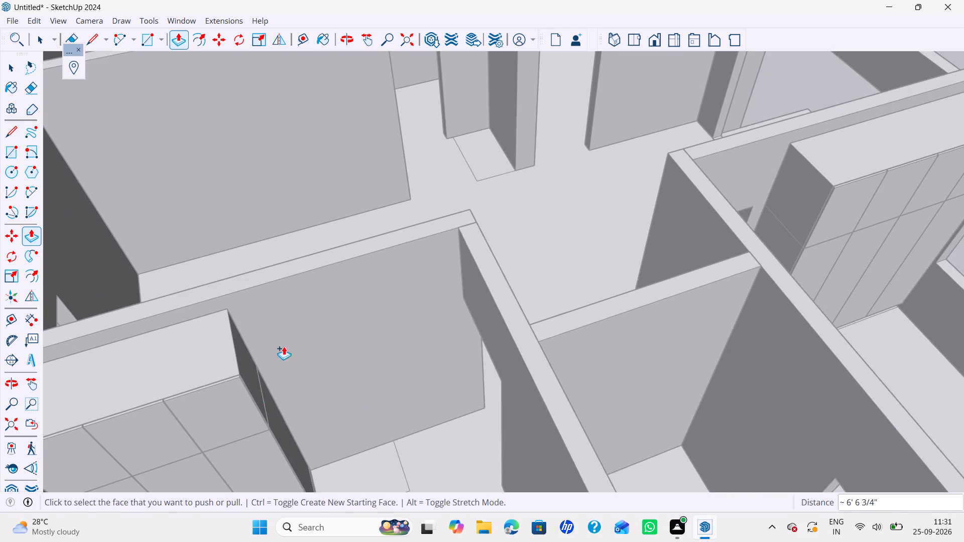
Extrude an upper tier about 2' 7 5/16" high from the lower tier, level with the finished front bedroom wardrobe's top.
{"action": "scroll", "coordinate": [345, 291], "scroll_direction": "down", "scroll_amount": 5}
{"action": "middle_click_drag", "start_coordinate": [424, 210], "coordinate": [347, 450], "text": "shift"}
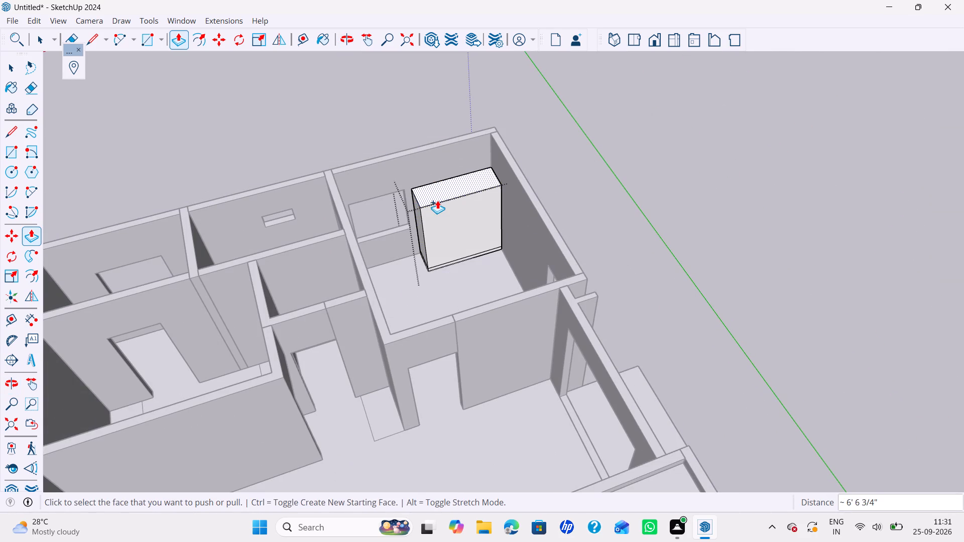
{"action": "left_click", "coordinate": [437, 200]}
{"action": "scroll", "coordinate": [438, 189], "scroll_direction": "up", "scroll_amount": 6}
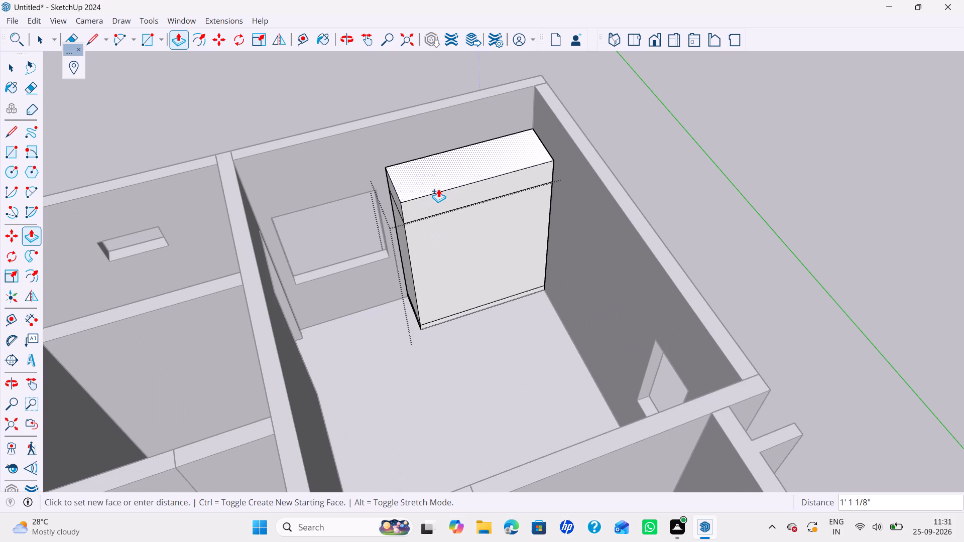
{"action": "middle_click_drag", "start_coordinate": [443, 188], "coordinate": [433, 205]}
{"action": "scroll", "coordinate": [432, 207], "scroll_direction": "up", "scroll_amount": 1}
{"action": "scroll", "coordinate": [431, 214], "scroll_direction": "down", "scroll_amount": 4}
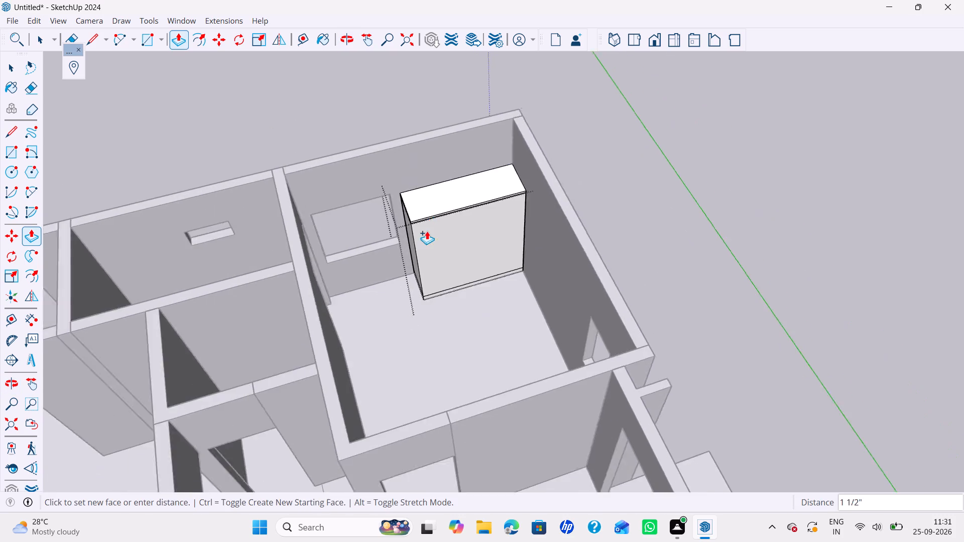
{"action": "scroll", "coordinate": [427, 231], "scroll_direction": "down", "scroll_amount": 8}
{"action": "middle_click_drag", "start_coordinate": [385, 281], "coordinate": [391, 211]}
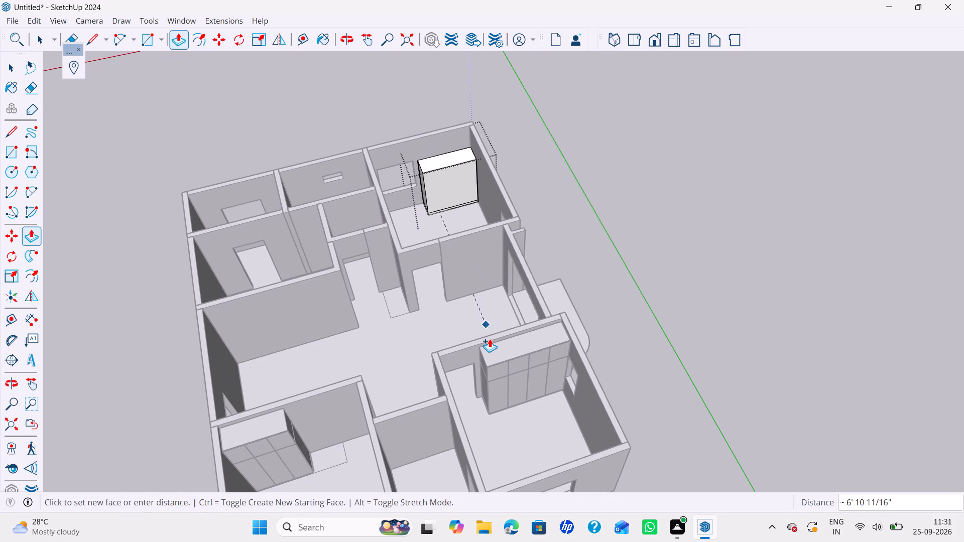
{"action": "scroll", "coordinate": [490, 339], "scroll_direction": "up", "scroll_amount": 6}
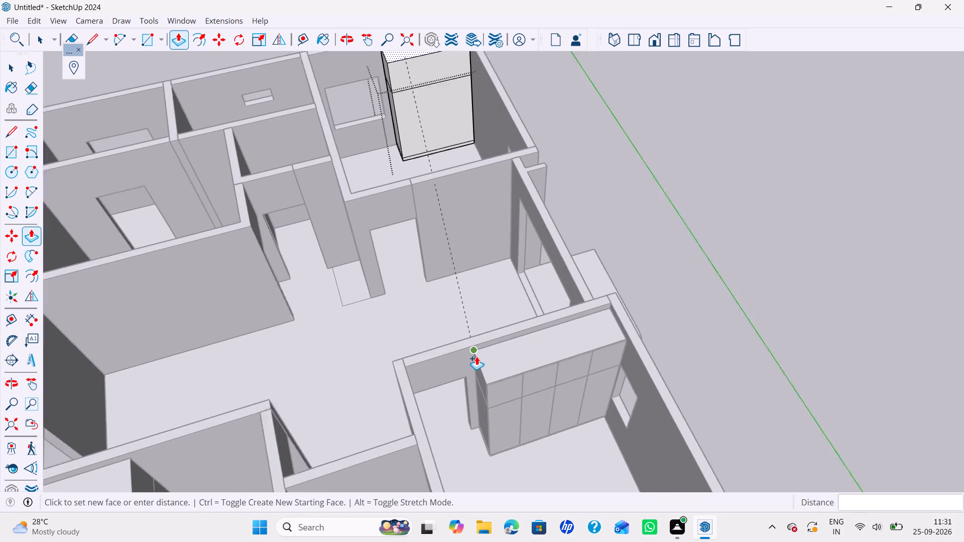
{"action": "scroll", "coordinate": [476, 356], "scroll_direction": "up", "scroll_amount": 1}
{"action": "left_click", "coordinate": [476, 356]}
{"action": "scroll", "coordinate": [476, 350], "scroll_direction": "down", "scroll_amount": 5}
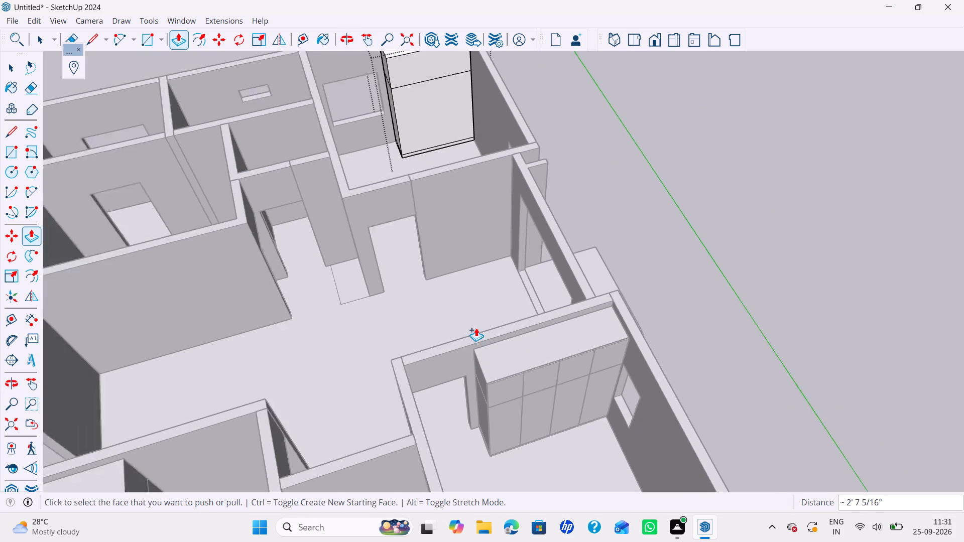
{"action": "middle_click_drag", "start_coordinate": [476, 322], "coordinate": [470, 437], "text": "shift"}
{"action": "key", "text": "space"}
{"action": "scroll", "coordinate": [419, 259], "scroll_direction": "up", "scroll_amount": 4}
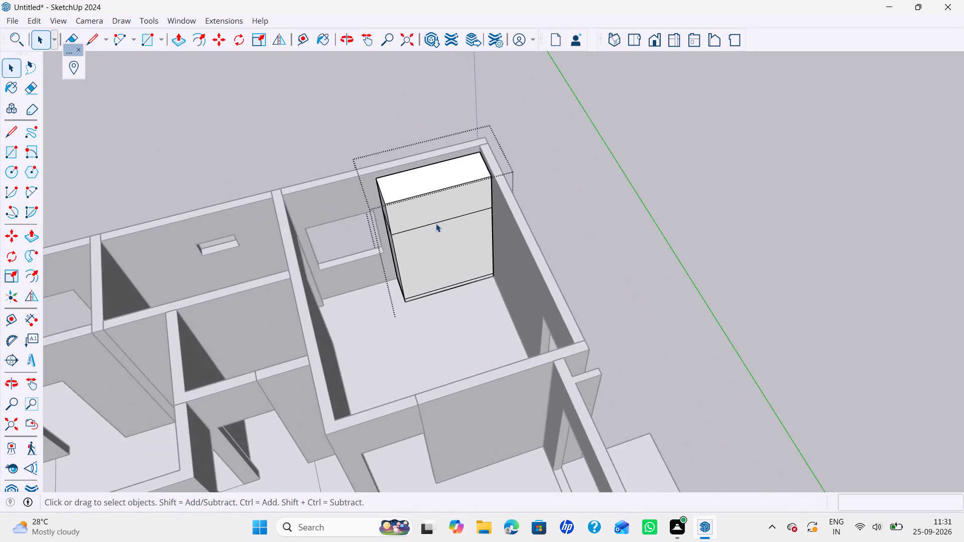
{"action": "middle_click_drag", "start_coordinate": [436, 223], "coordinate": [349, 229]}
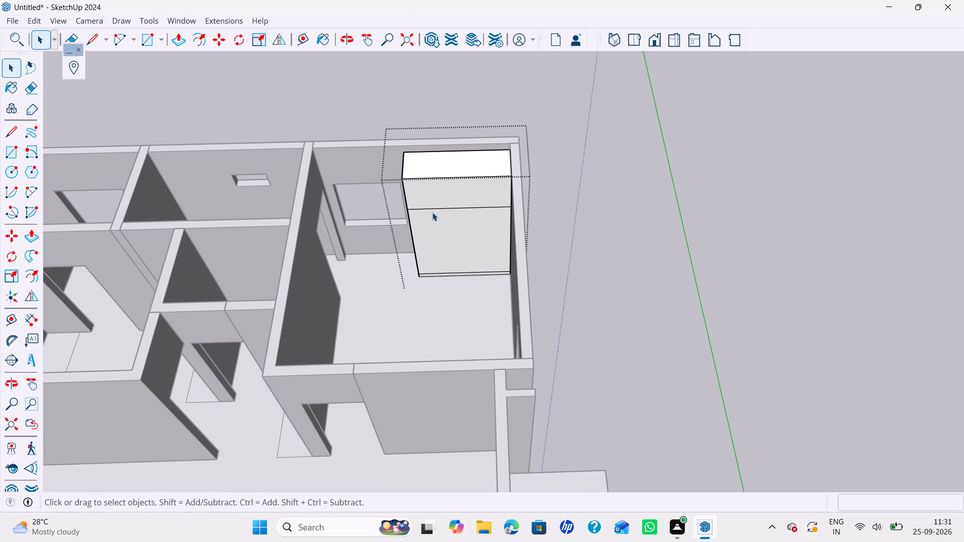
{"action": "scroll", "coordinate": [458, 184], "scroll_direction": "up", "scroll_amount": 5}
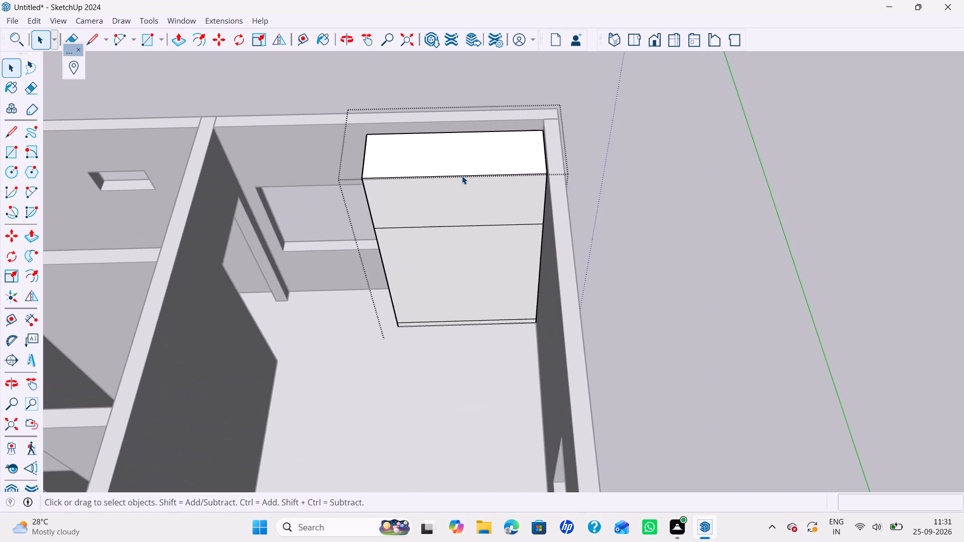
Divide the unit's top front edge into 3 segments and draw two vertical lines from the division points down to the base.
{"action": "left_click", "coordinate": [462, 176]}
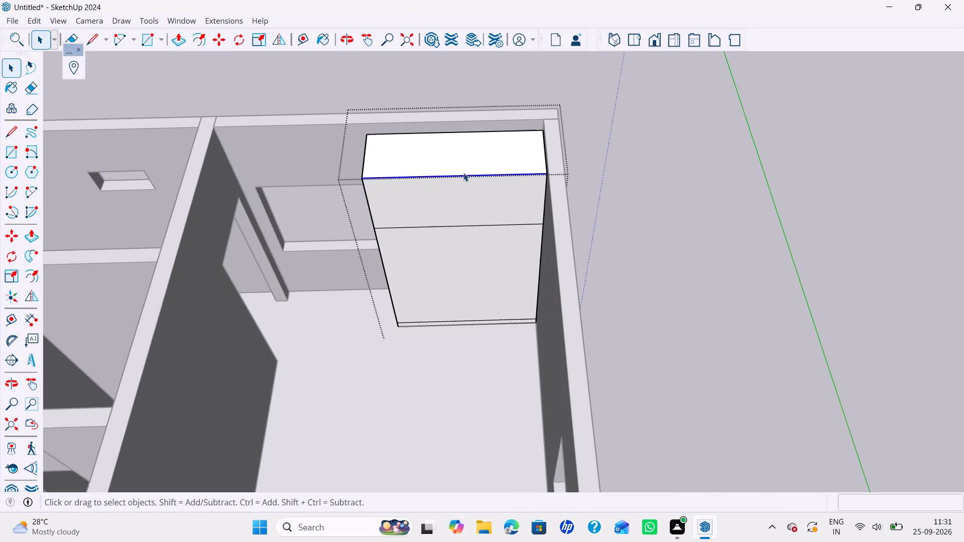
{"action": "right_click", "coordinate": [467, 174]}
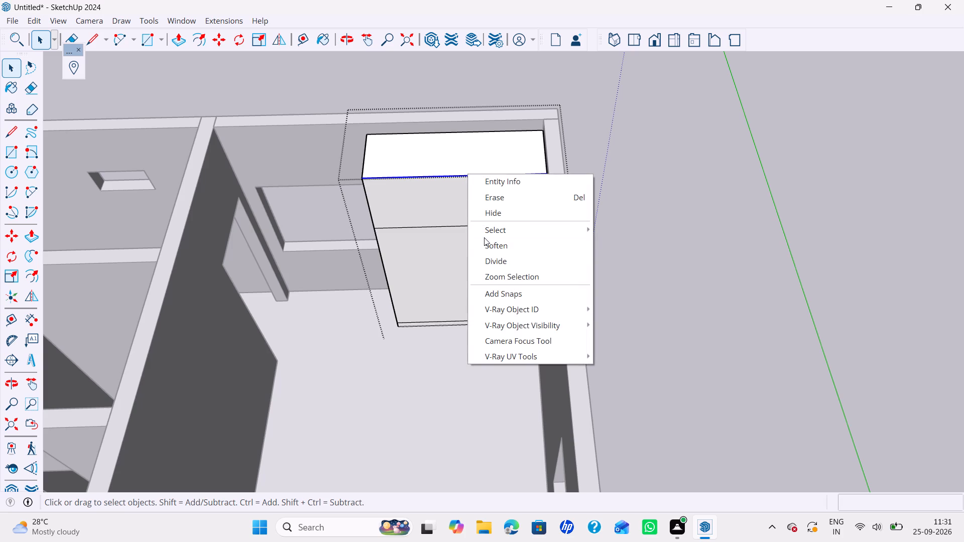
{"action": "left_click", "coordinate": [494, 264]}
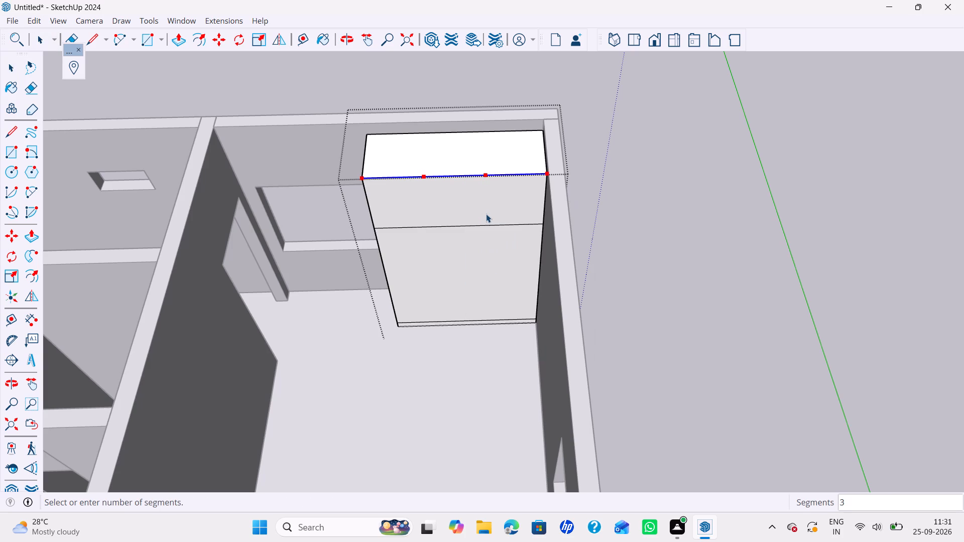
{"action": "left_click", "coordinate": [487, 213]}
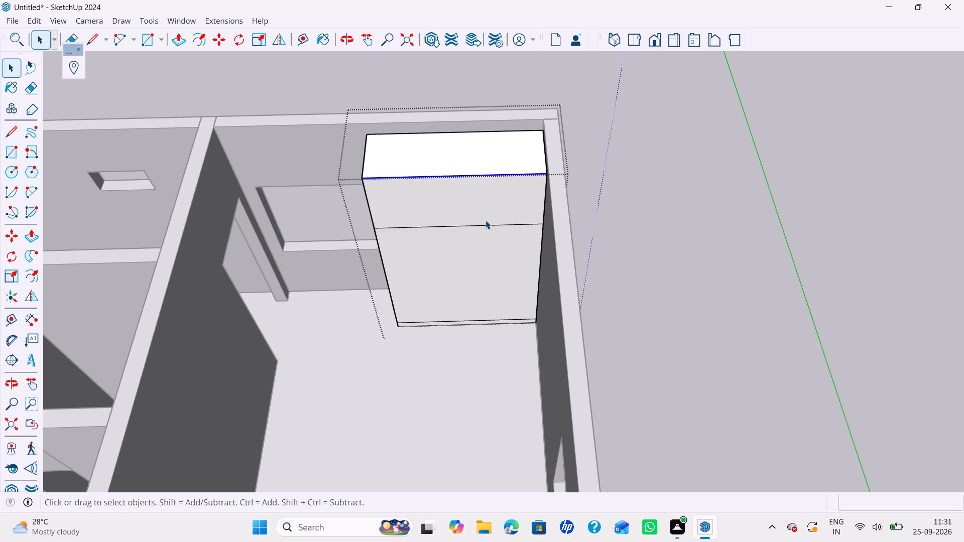
{"action": "key", "text": "l"}
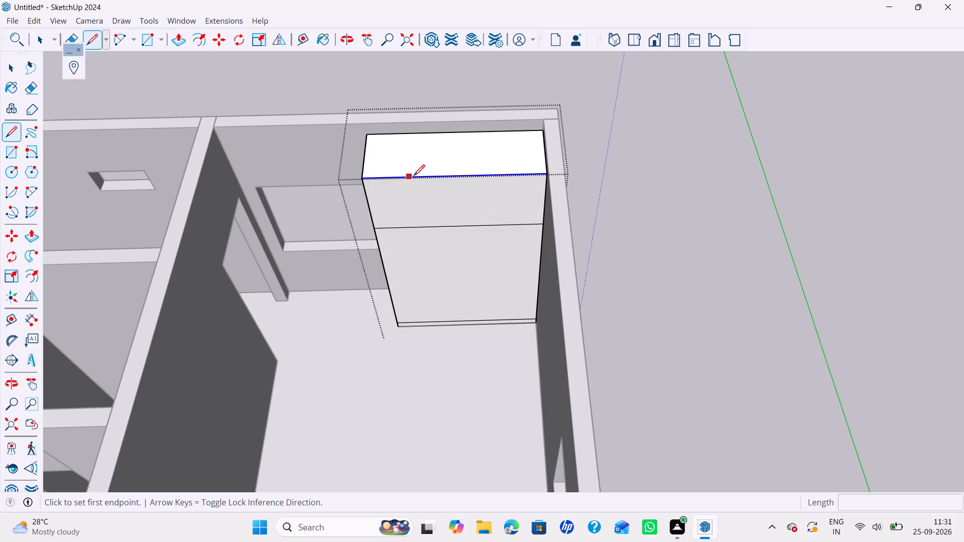
{"action": "left_click", "coordinate": [428, 177]}
{"action": "key", "text": "Up"}
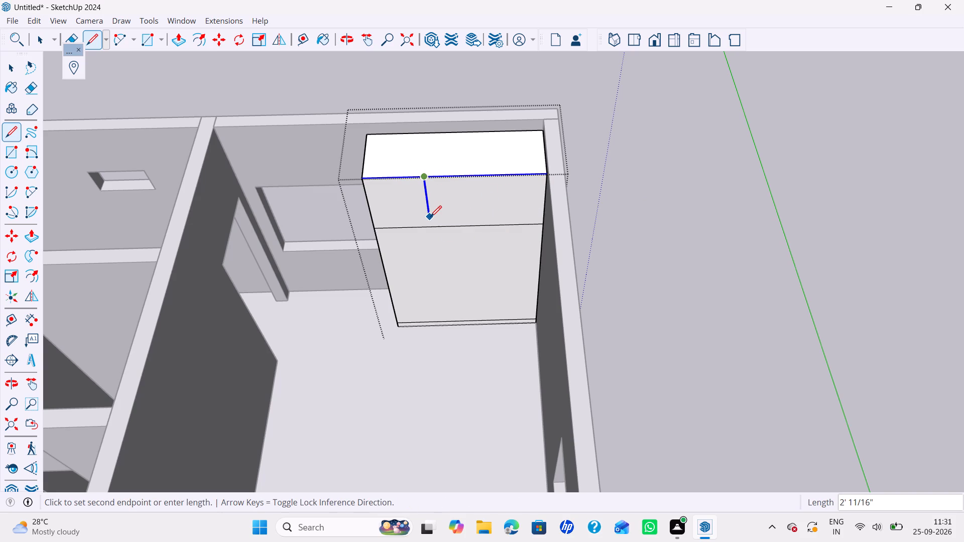
{"action": "left_click", "coordinate": [463, 322]}
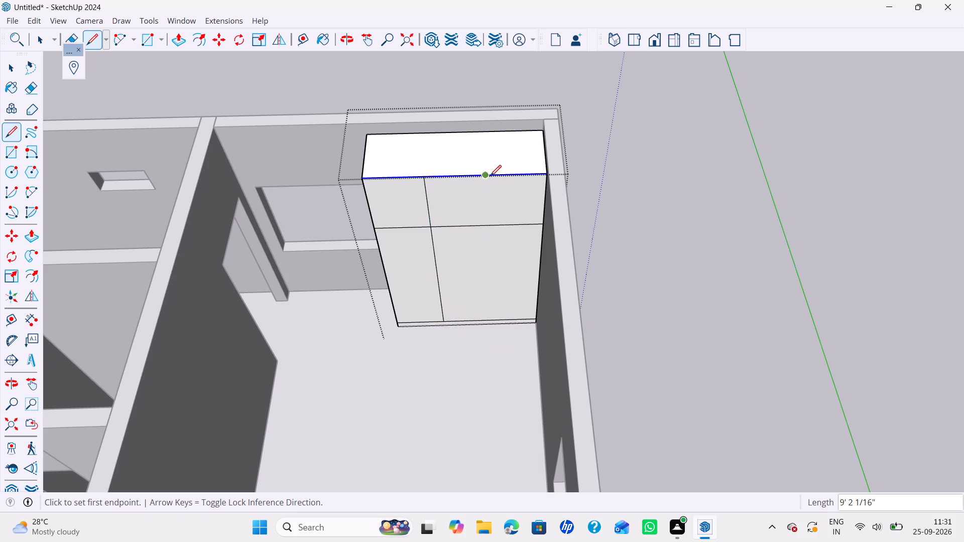
{"action": "left_click", "coordinate": [490, 175]}
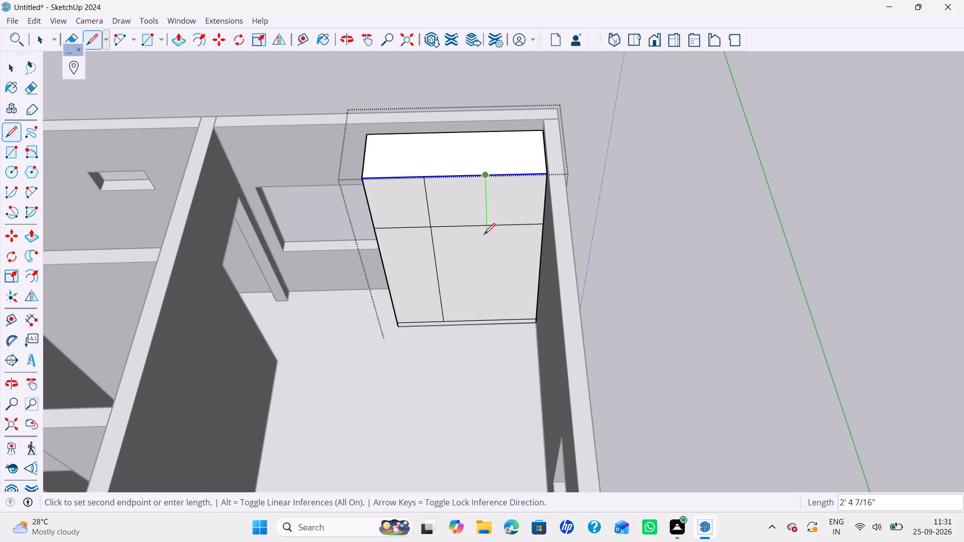
{"action": "key", "text": "Up"}
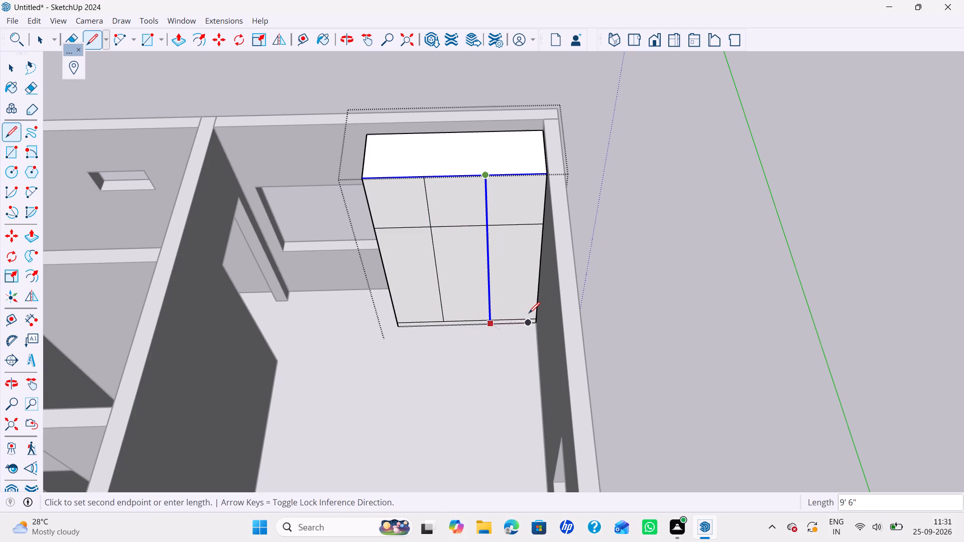
{"action": "left_click", "coordinate": [529, 321]}
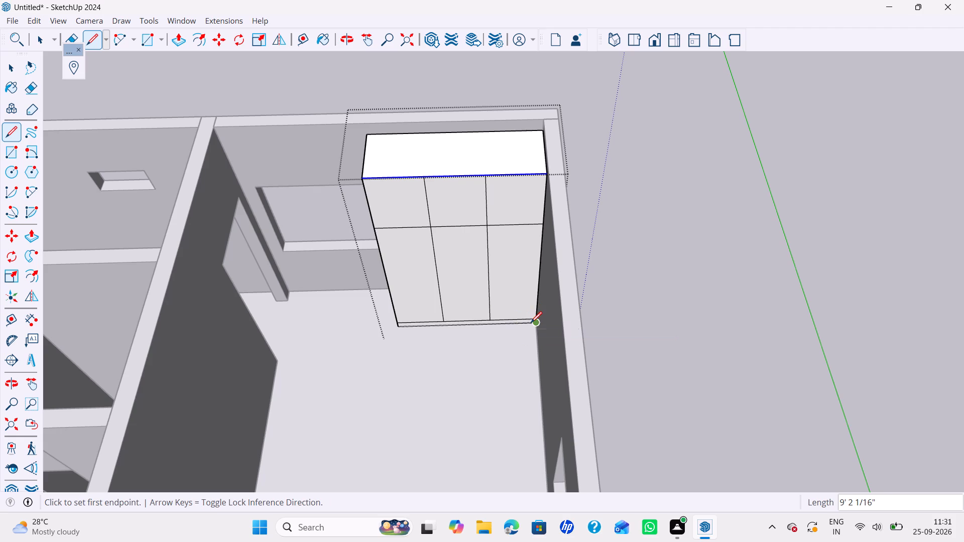
{"action": "key", "text": "space"}
Start a new group and draw a rectangle about 2' 7 5/16" by 2' over the upper tier's left compartment.
{"action": "right_click", "coordinate": [615, 259]}
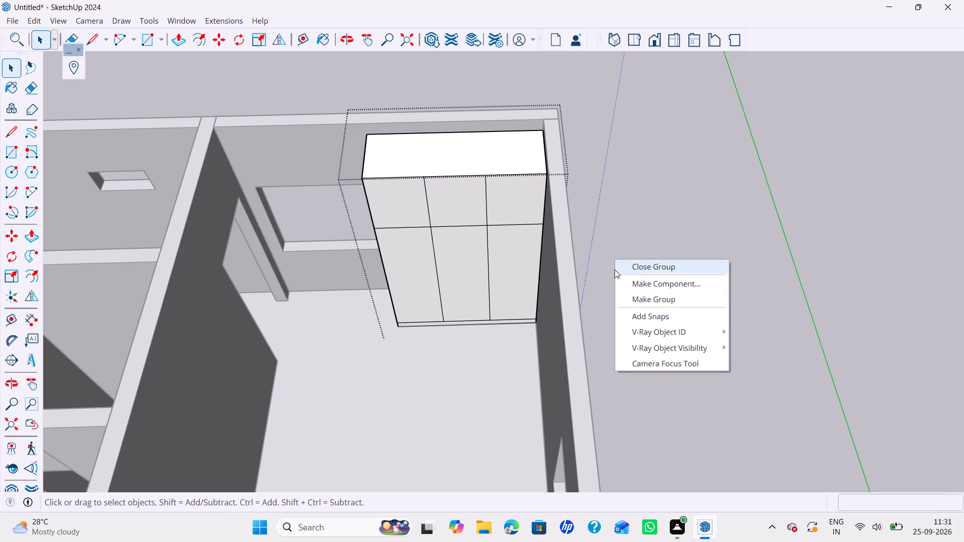
{"action": "left_click", "coordinate": [649, 299]}
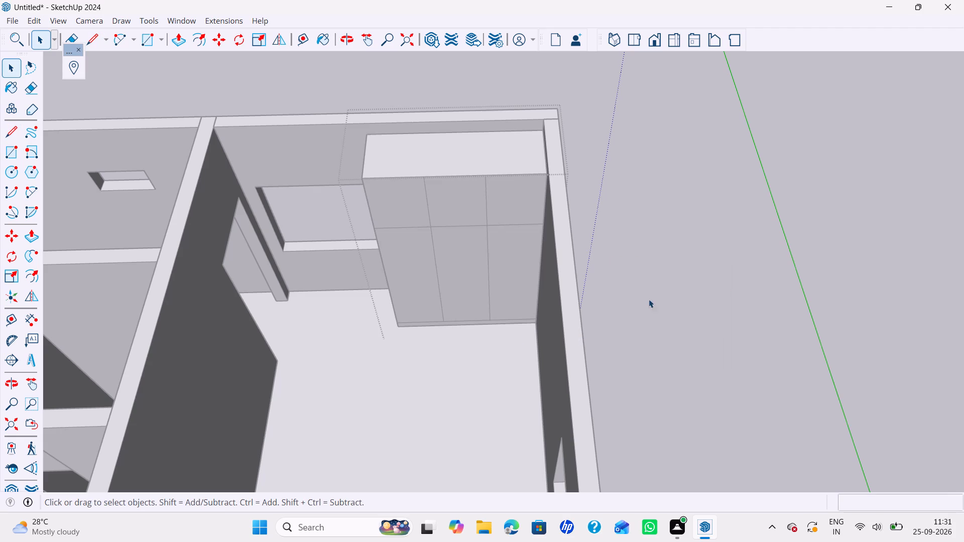
{"action": "key", "text": "r"}
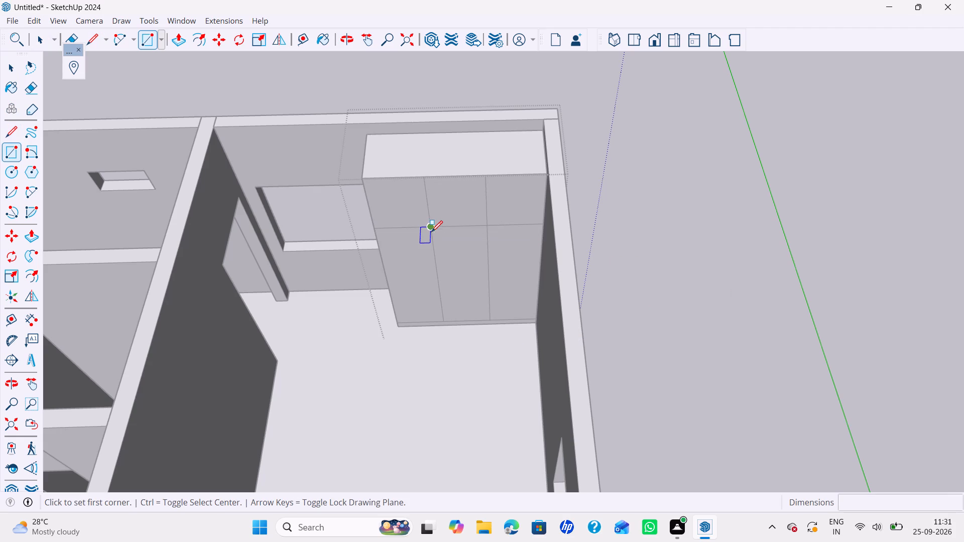
{"action": "left_click", "coordinate": [364, 178]}
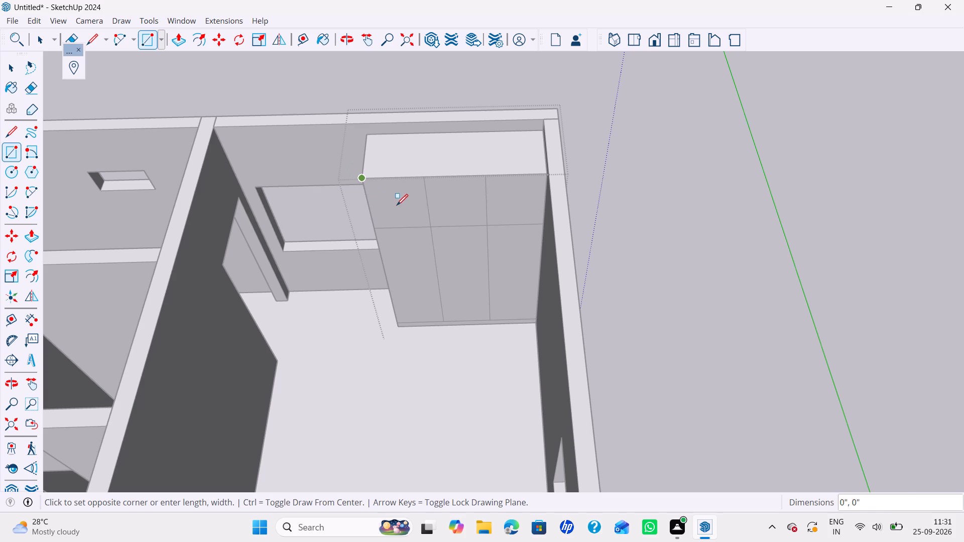
{"action": "left_click", "coordinate": [430, 227]}
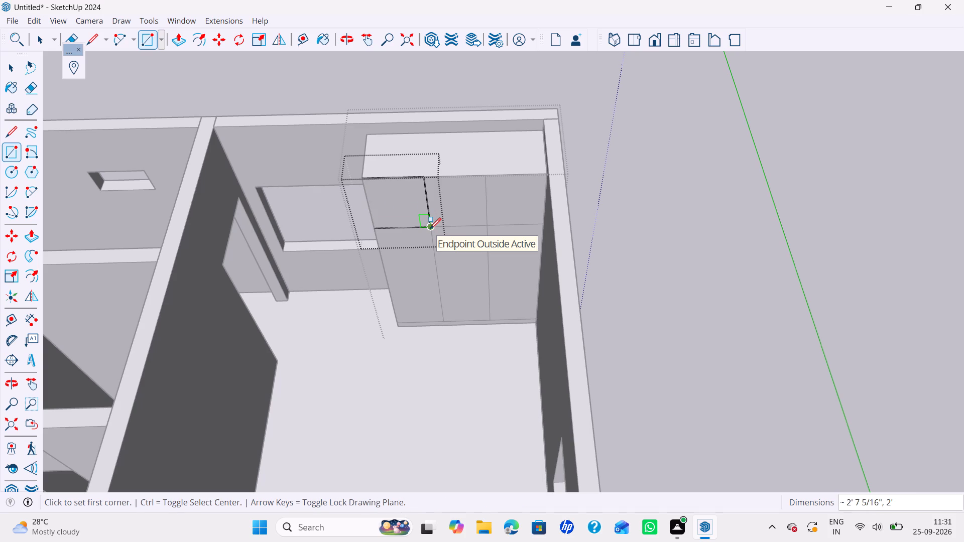
{"action": "key", "text": "space"}
Offset the upper left compartment's rectangle inward by 3 mm.
{"action": "type", "text": "f"}
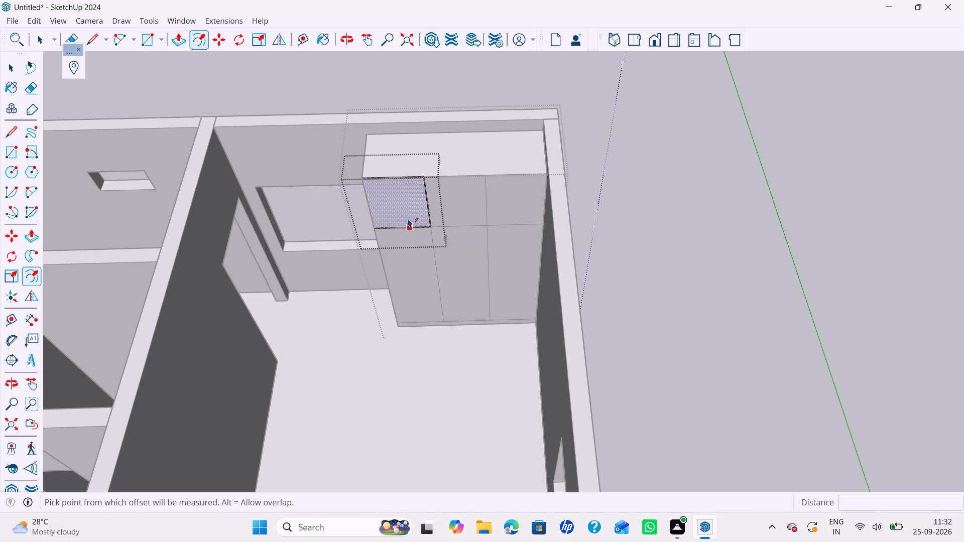
{"action": "left_click", "coordinate": [408, 218]}
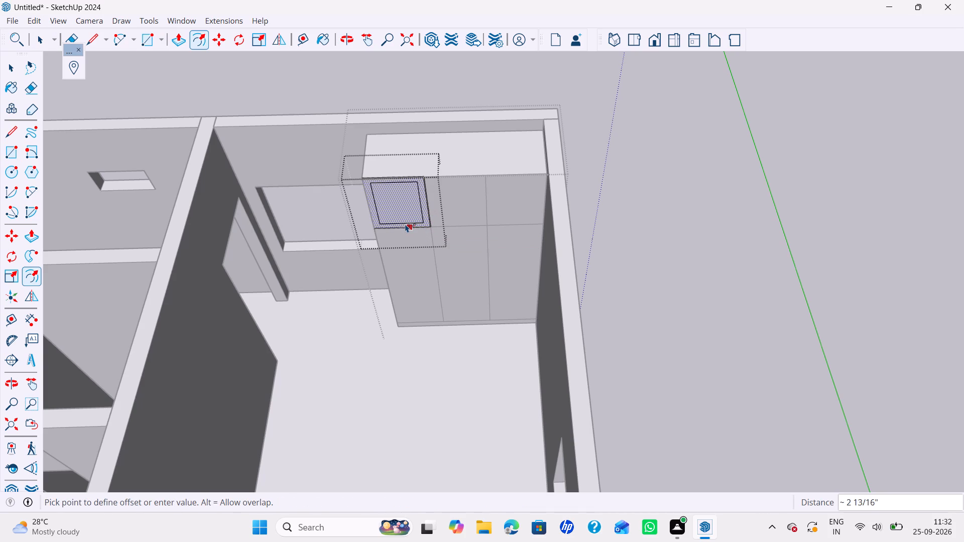
{"action": "key", "text": "3"}
{"action": "key", "text": "m"}
{"action": "key", "text": "m"}
{"action": "key", "text": "Return"}
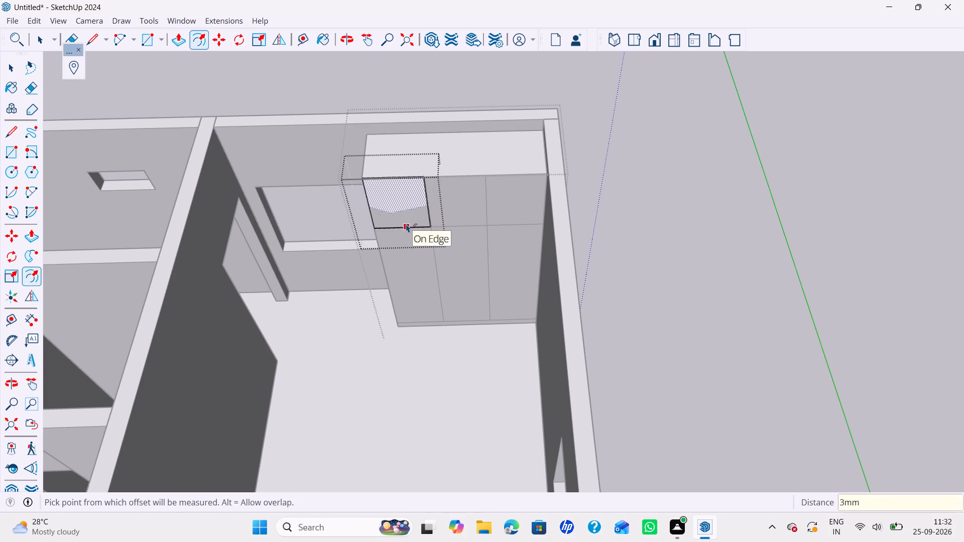
{"action": "key", "text": "space"}
Extrude the upper left door panel 18 mm outward and close its group.
{"action": "type", "text": "p"}
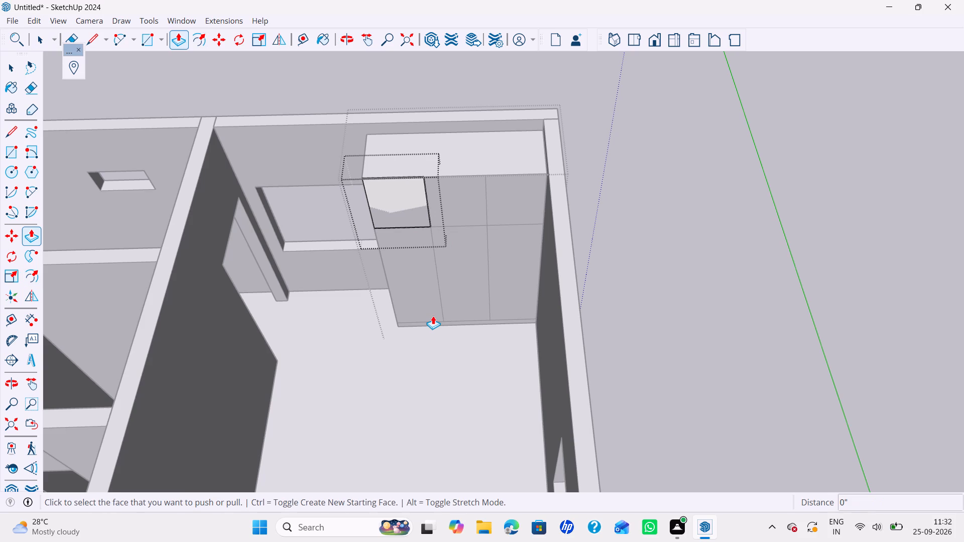
{"action": "left_click", "coordinate": [399, 218]}
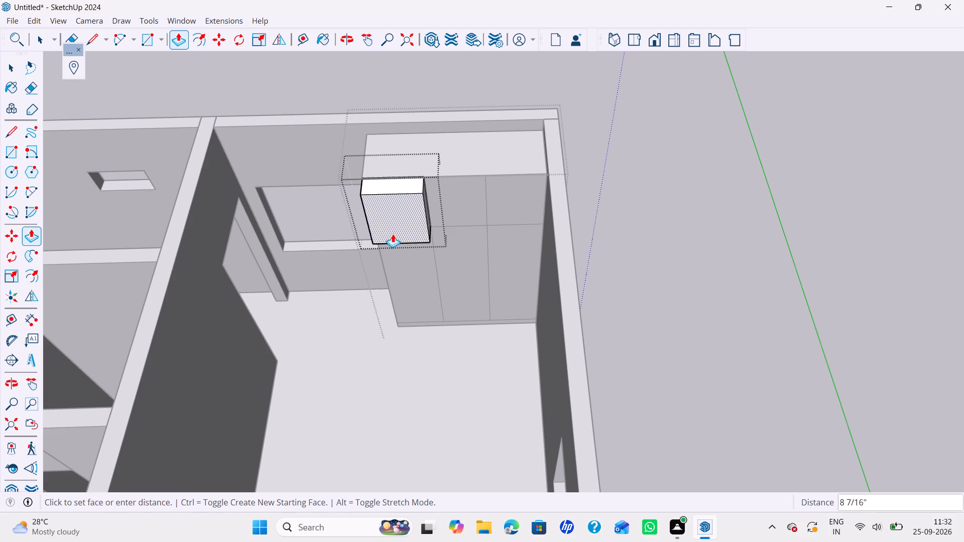
{"action": "type", "text": "18mm"}
{"action": "key", "text": "Return"}
{"action": "key", "text": "space"}
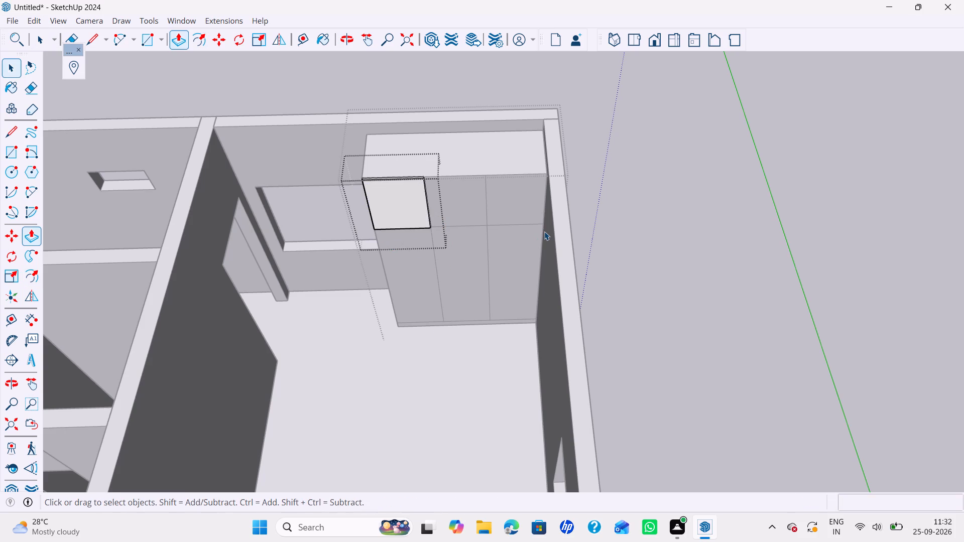
{"action": "scroll", "coordinate": [544, 232], "scroll_direction": "up", "scroll_amount": 1}
{"action": "left_click", "coordinate": [625, 245]}
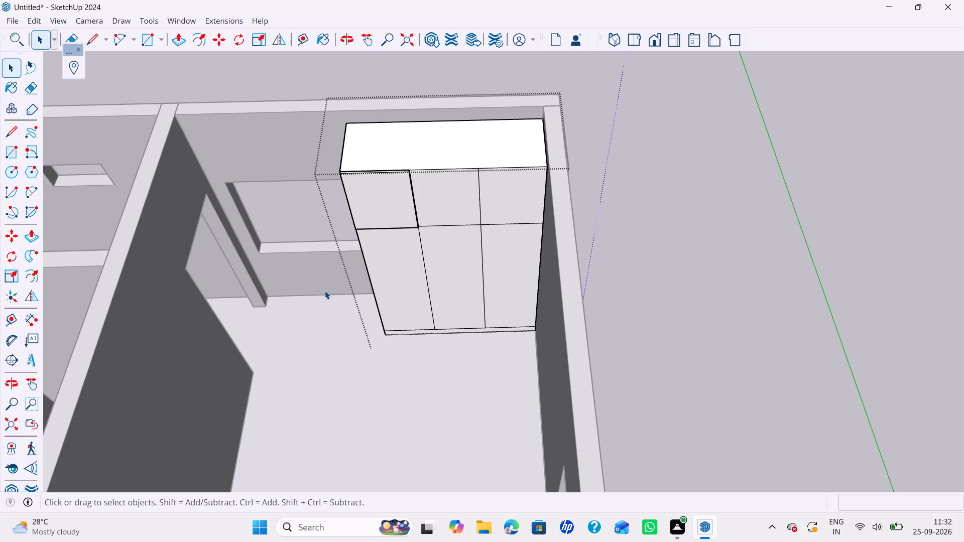
Start a new group and draw a rectangle about 6' 6 3/4" by 2' over the lower tier's left compartment.
{"action": "right_click", "coordinate": [314, 238]}
{"action": "left_click", "coordinate": [347, 285]}
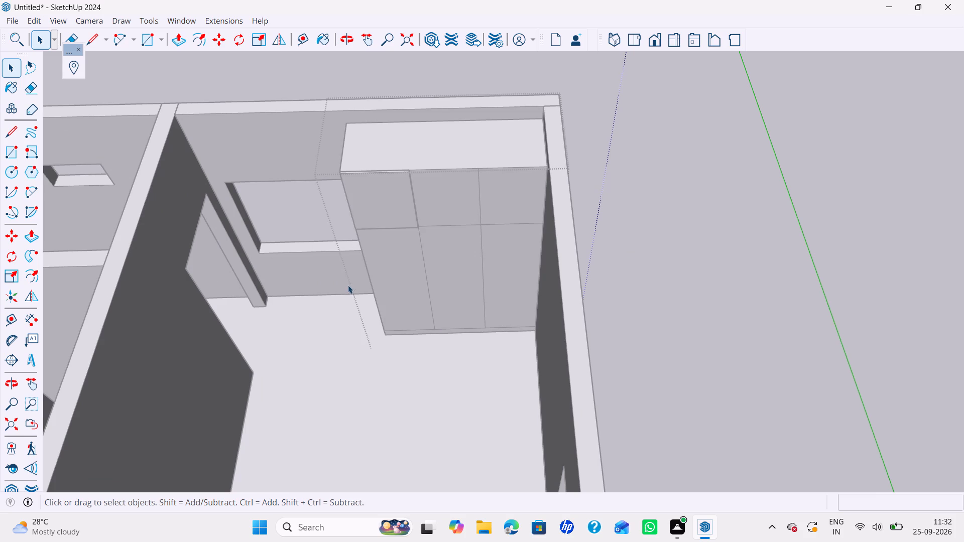
{"action": "key", "text": "r"}
{"action": "scroll", "coordinate": [411, 338], "scroll_direction": "up", "scroll_amount": 2}
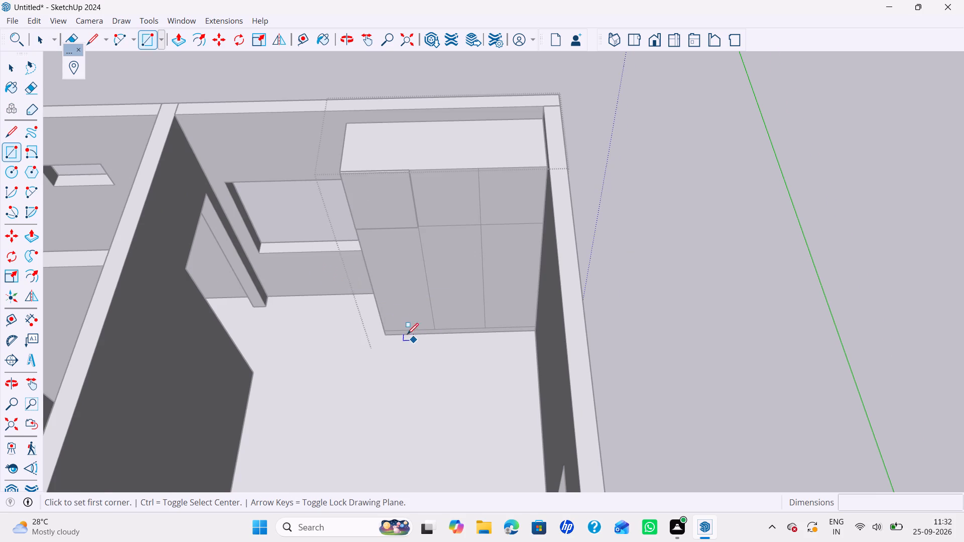
{"action": "scroll", "coordinate": [407, 334], "scroll_direction": "up", "scroll_amount": 2}
{"action": "scroll", "coordinate": [350, 312], "scroll_direction": "up", "scroll_amount": 4}
{"action": "left_click", "coordinate": [382, 340]}
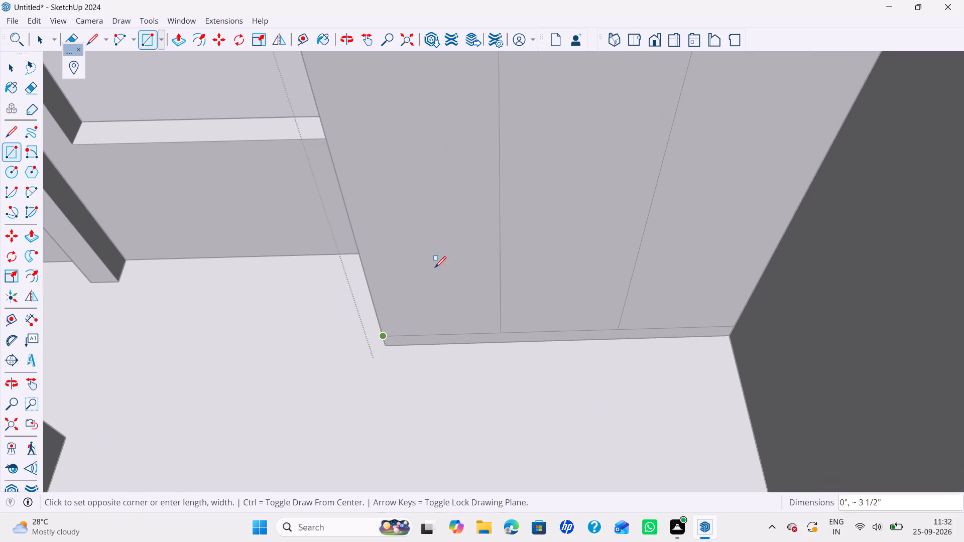
{"action": "scroll", "coordinate": [444, 249], "scroll_direction": "down", "scroll_amount": 6}
{"action": "scroll", "coordinate": [491, 120], "scroll_direction": "up", "scroll_amount": 15}
{"action": "scroll", "coordinate": [436, 130], "scroll_direction": "up", "scroll_amount": 8}
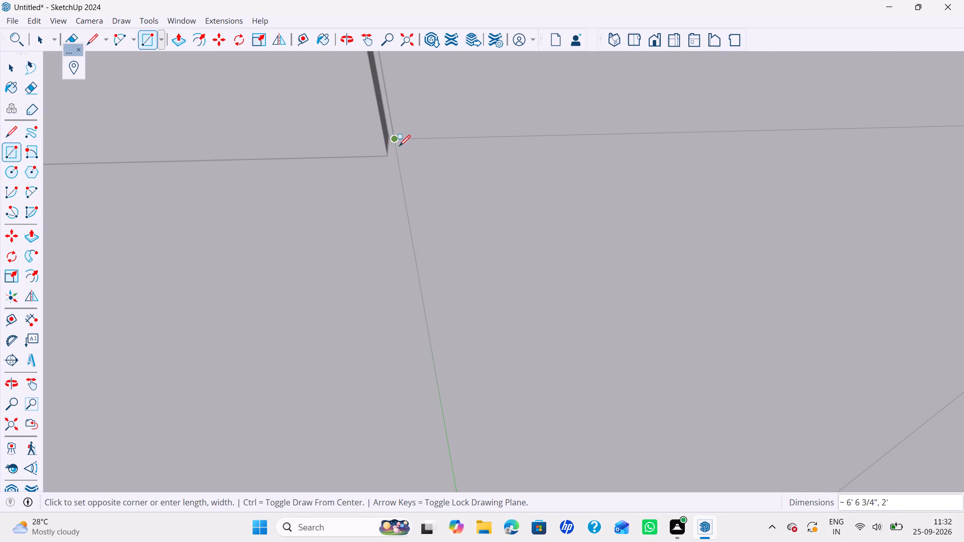
{"action": "scroll", "coordinate": [396, 142], "scroll_direction": "up", "scroll_amount": 3}
{"action": "left_click", "coordinate": [393, 137]}
{"action": "scroll", "coordinate": [389, 172], "scroll_direction": "down", "scroll_amount": 7}
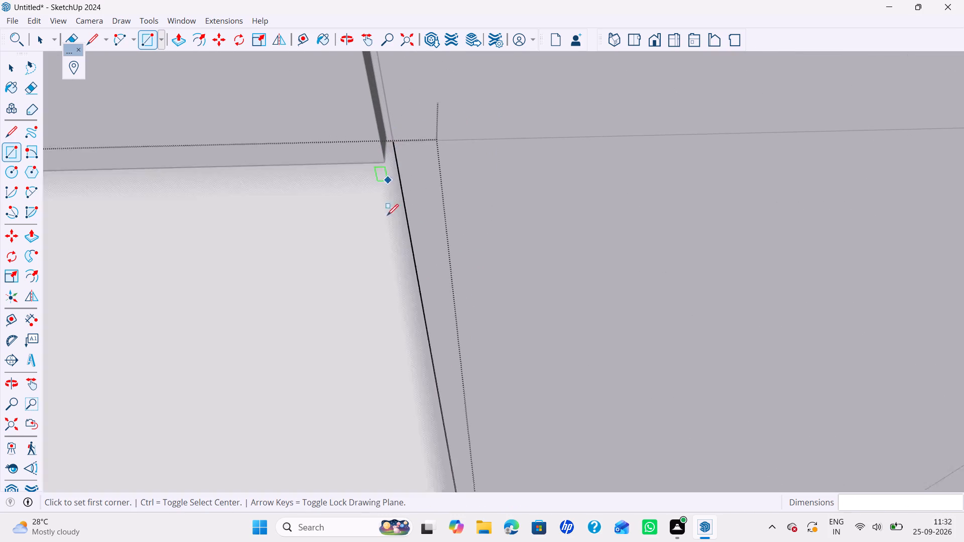
{"action": "scroll", "coordinate": [388, 221], "scroll_direction": "down", "scroll_amount": 20}
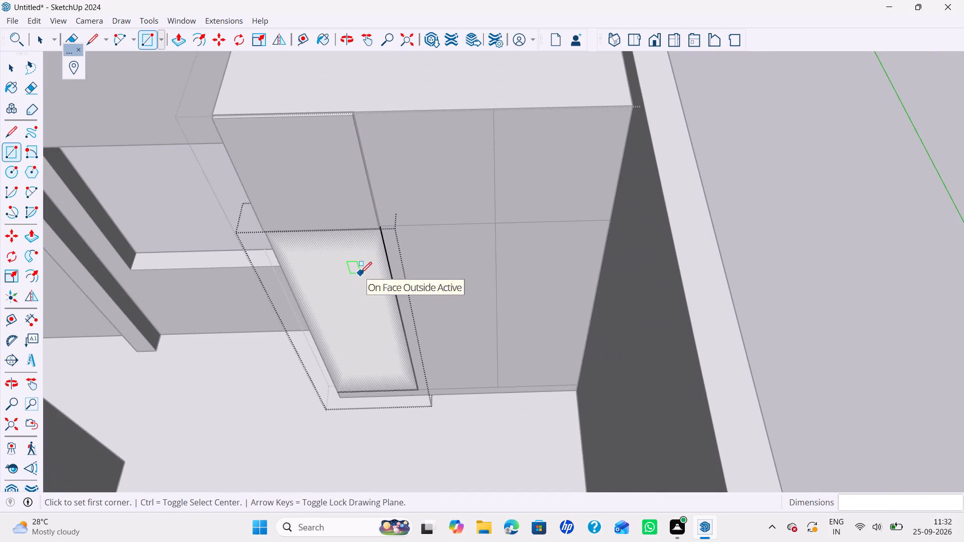
{"action": "key", "text": "space"}
Offset the lower left compartment's rectangle inward by 3 mm.
{"action": "type", "text": "f"}
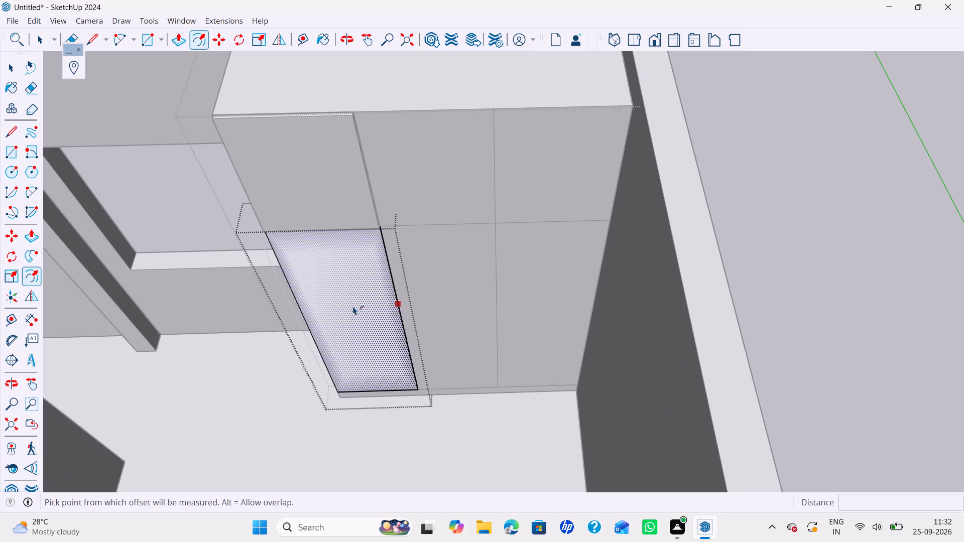
{"action": "left_click", "coordinate": [353, 306]}
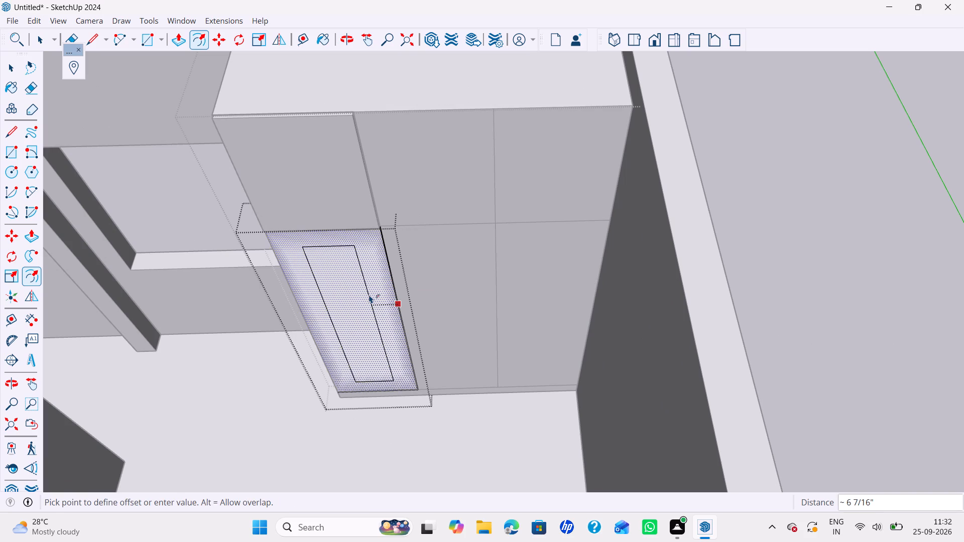
{"action": "key", "text": "3"}
{"action": "type", "text": "mm"}
{"action": "key", "text": "Return"}
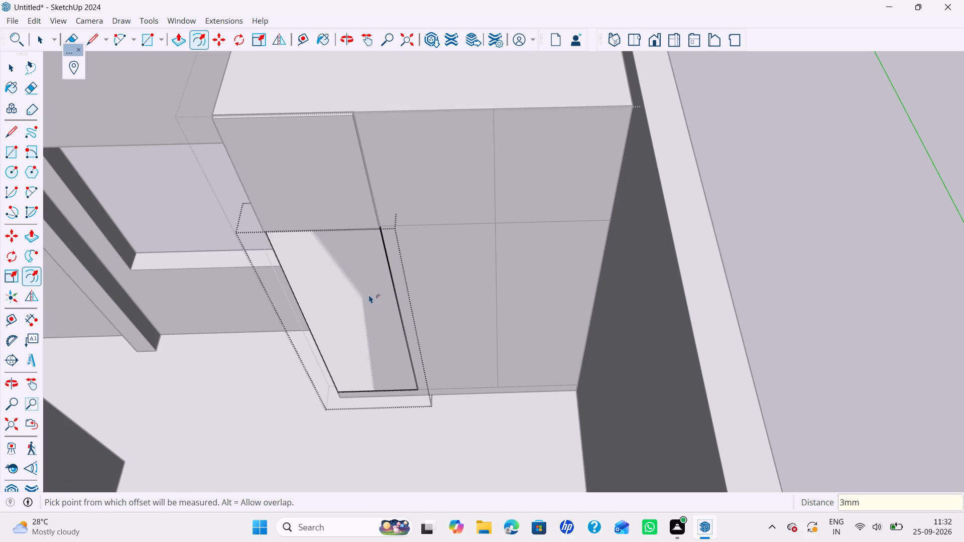
{"action": "key", "text": "space"}
Extrude the lower left door panel outward level with the upper door's face and close its group.
{"action": "type", "text": "p"}
{"action": "left_click", "coordinate": [369, 321]}
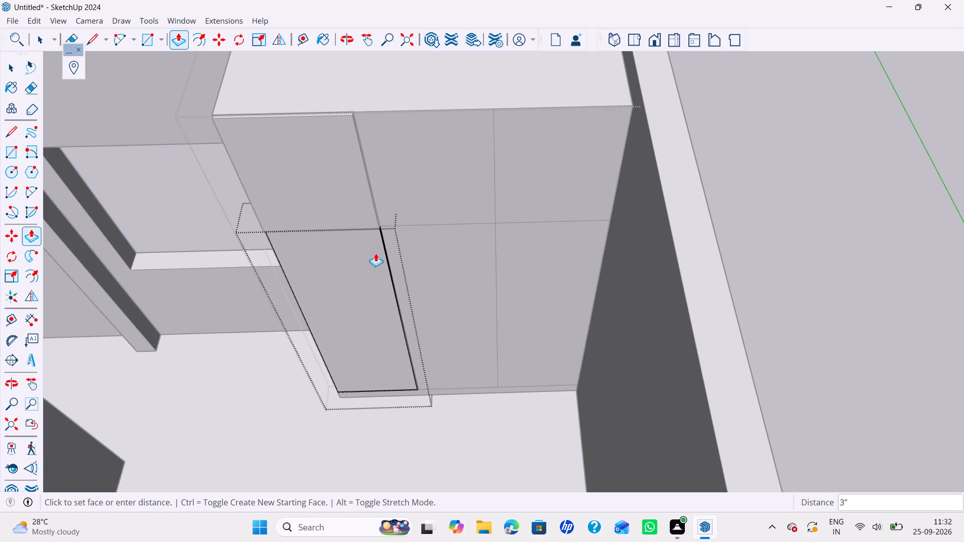
{"action": "left_click", "coordinate": [345, 204]}
{"action": "key", "text": "space"}
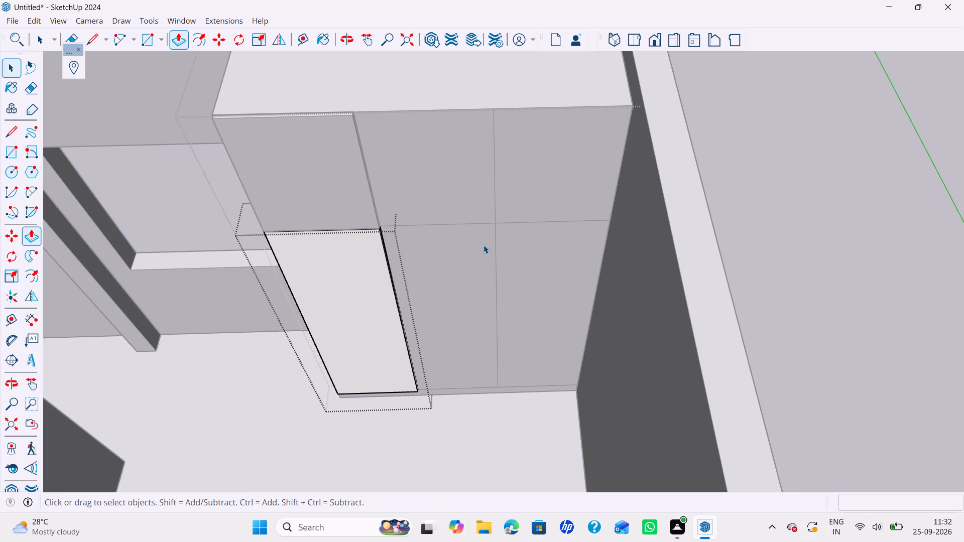
{"action": "scroll", "coordinate": [484, 245], "scroll_direction": "down", "scroll_amount": 6}
{"action": "left_click", "coordinate": [649, 258]}
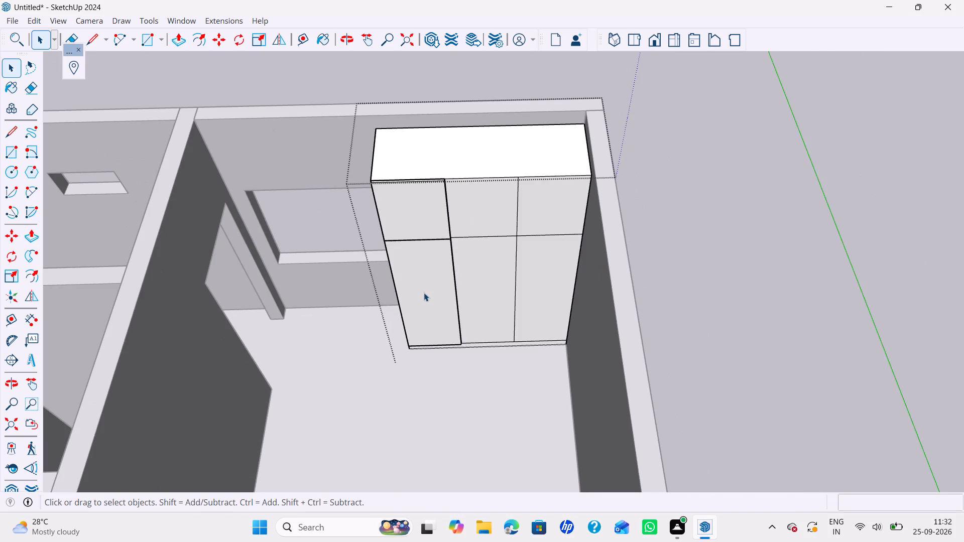
Copy the upper and lower left door panels 2' across onto the storage unit's middle column.
{"action": "middle_click_drag", "start_coordinate": [419, 282], "coordinate": [370, 182]}
{"action": "scroll", "coordinate": [390, 194], "scroll_direction": "up", "scroll_amount": 4}
{"action": "left_click", "coordinate": [425, 217]}
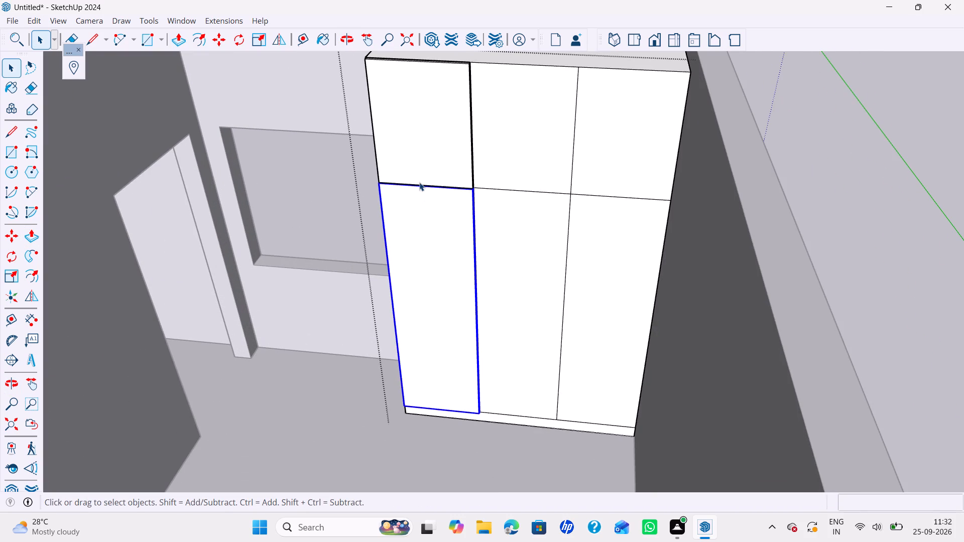
{"action": "left_click", "coordinate": [413, 153], "text": "shift"}
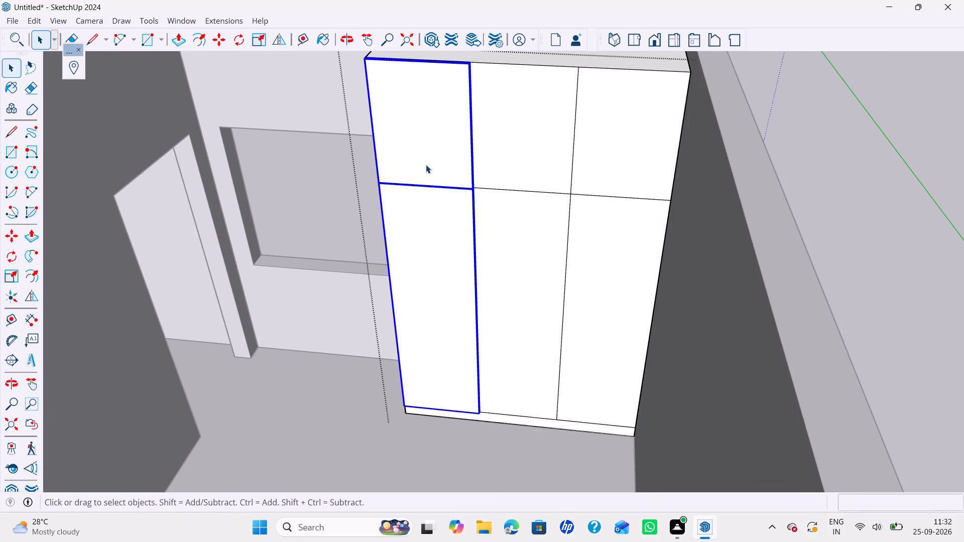
{"action": "key", "text": "m"}
{"action": "middle_click_drag", "start_coordinate": [409, 118], "coordinate": [462, 235], "text": "shift"}
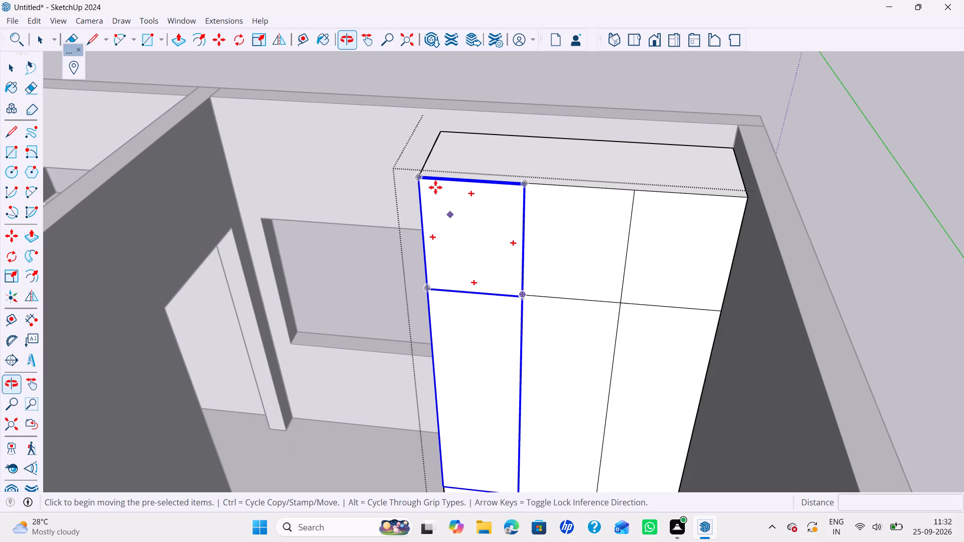
{"action": "scroll", "coordinate": [435, 187], "scroll_direction": "up", "scroll_amount": 4}
{"action": "middle_click_drag", "start_coordinate": [443, 169], "coordinate": [467, 260]}
{"action": "scroll", "coordinate": [424, 311], "scroll_direction": "up", "scroll_amount": 5}
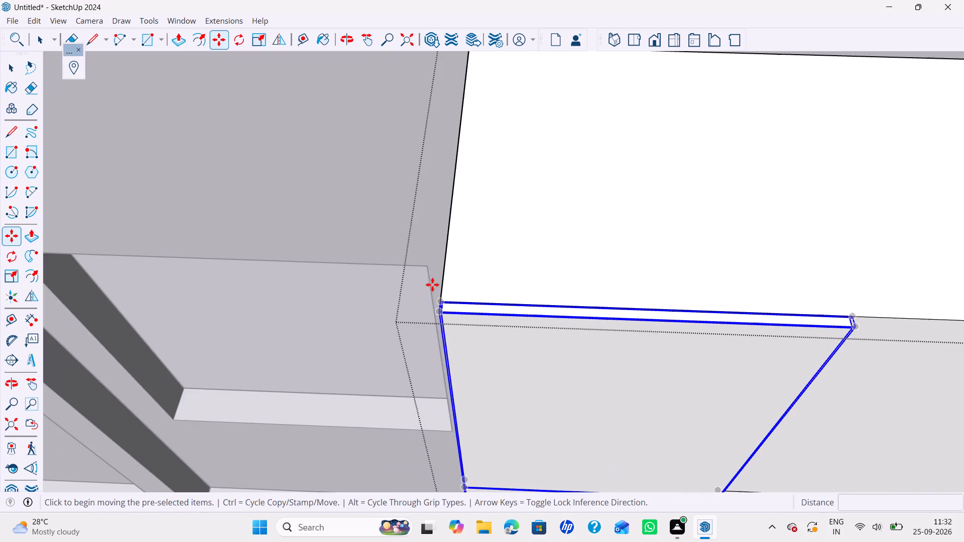
{"action": "scroll", "coordinate": [440, 283], "scroll_direction": "up", "scroll_amount": 5}
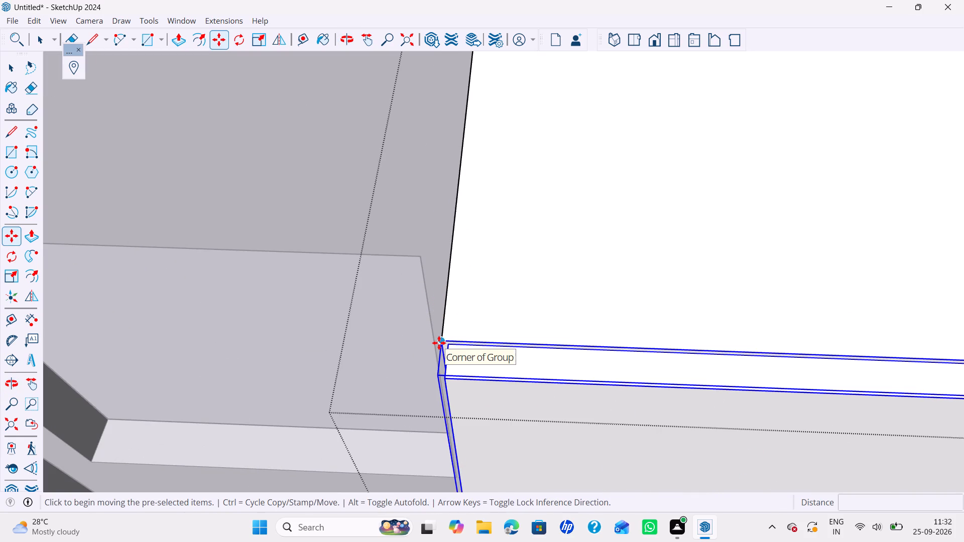
{"action": "left_click", "coordinate": [443, 339]}
{"action": "scroll", "coordinate": [552, 309], "scroll_direction": "down", "scroll_amount": 20}
{"action": "middle_click_drag", "start_coordinate": [551, 306], "coordinate": [237, 303], "text": "shift"}
{"action": "scroll", "coordinate": [486, 318], "scroll_direction": "up", "scroll_amount": 5}
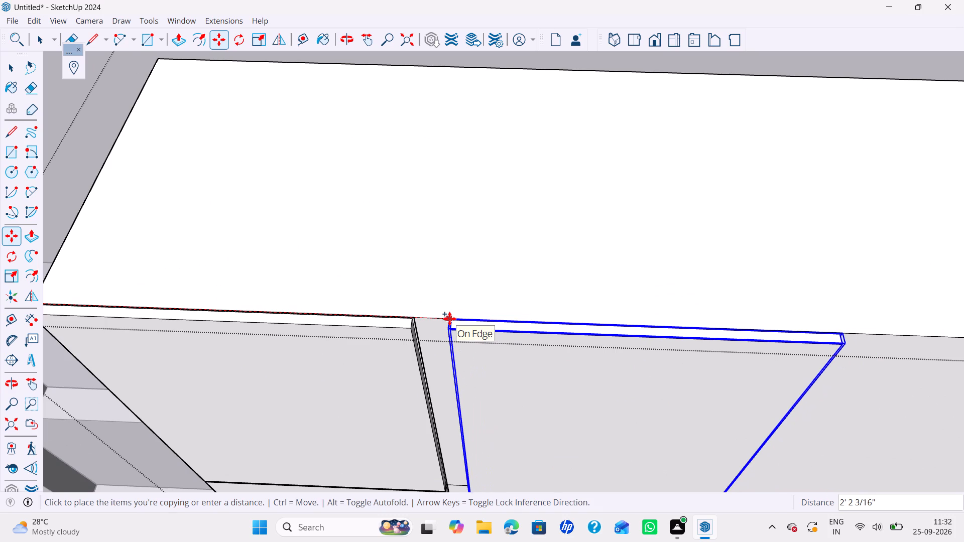
{"action": "scroll", "coordinate": [449, 319], "scroll_direction": "up", "scroll_amount": 5}
{"action": "scroll", "coordinate": [402, 322], "scroll_direction": "up", "scroll_amount": 3}
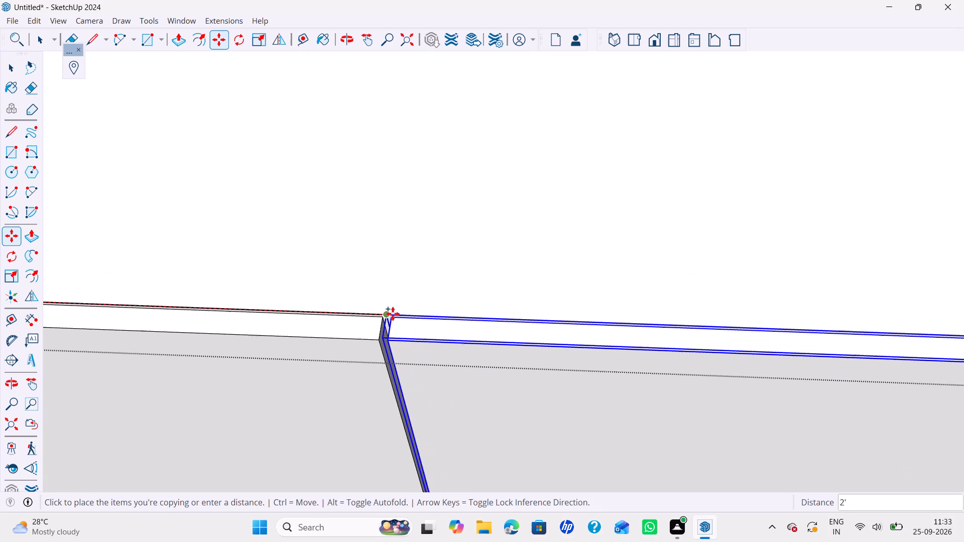
{"action": "left_click", "coordinate": [390, 314]}
Copy the middle column's two door panels 2' across onto the remaining column and close the unit's group.
{"action": "scroll", "coordinate": [466, 302], "scroll_direction": "down", "scroll_amount": 5}
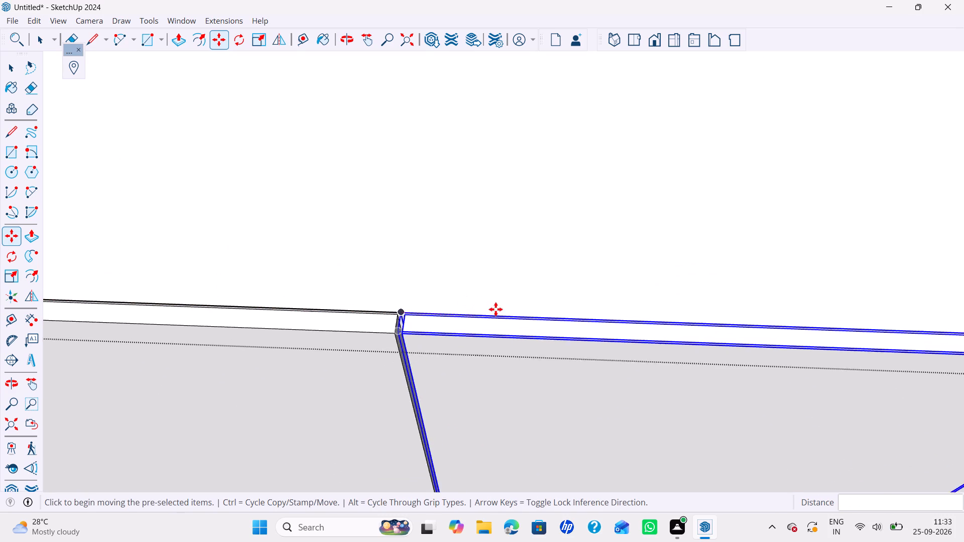
{"action": "scroll", "coordinate": [496, 309], "scroll_direction": "down", "scroll_amount": 2}
{"action": "scroll", "coordinate": [435, 306], "scroll_direction": "up", "scroll_amount": 4}
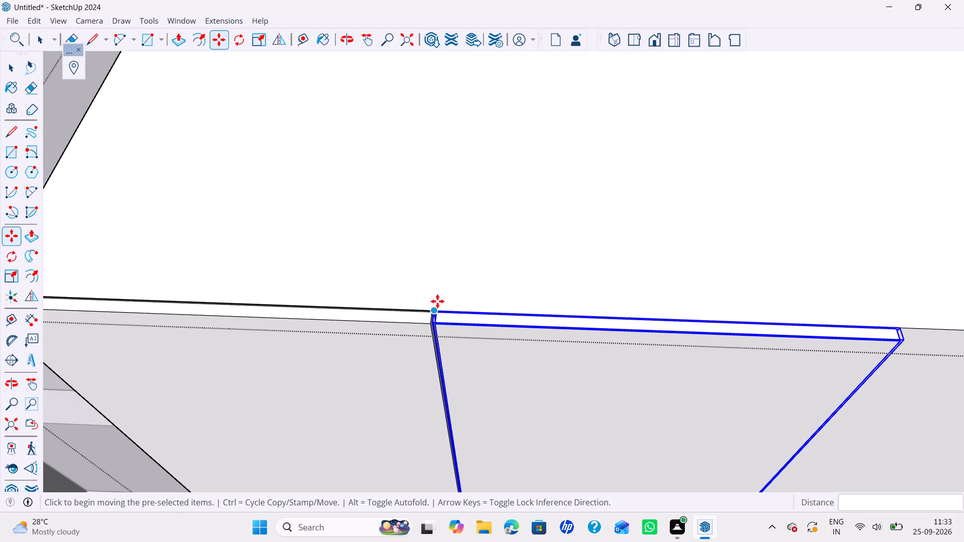
{"action": "scroll", "coordinate": [438, 300], "scroll_direction": "up", "scroll_amount": 4}
{"action": "left_click", "coordinate": [428, 317]}
{"action": "scroll", "coordinate": [537, 302], "scroll_direction": "down", "scroll_amount": 5}
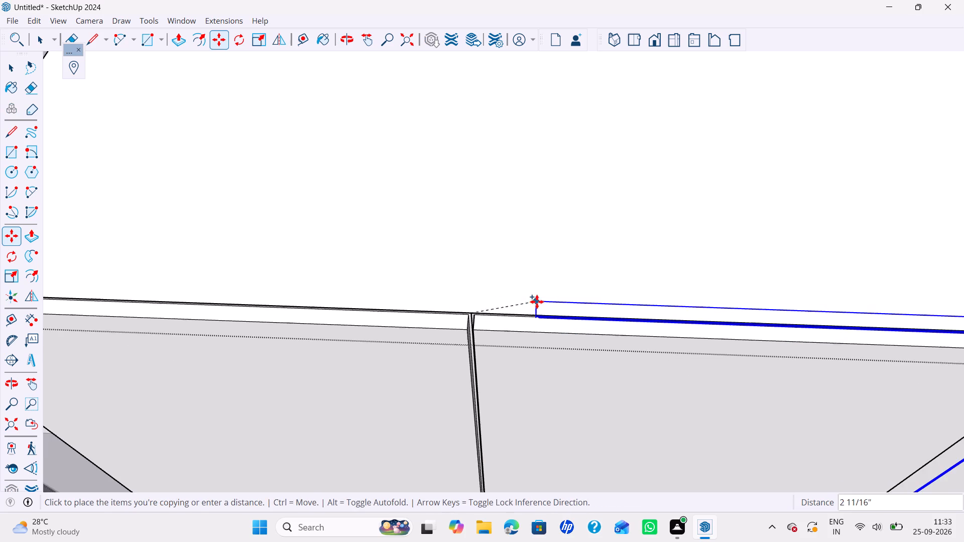
{"action": "middle_click_drag", "start_coordinate": [537, 302], "coordinate": [261, 297], "text": "shift"}
{"action": "scroll", "coordinate": [386, 291], "scroll_direction": "up", "scroll_amount": 1}
{"action": "scroll", "coordinate": [694, 303], "scroll_direction": "down", "scroll_amount": 4}
{"action": "middle_click_drag", "start_coordinate": [694, 303], "coordinate": [364, 321], "text": "shift"}
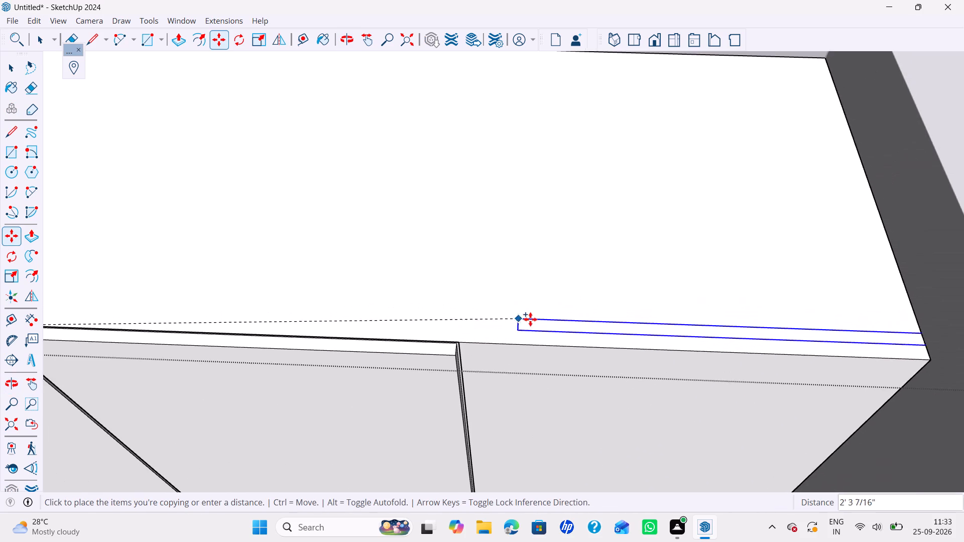
{"action": "scroll", "coordinate": [526, 325], "scroll_direction": "up", "scroll_amount": 4}
{"action": "left_click", "coordinate": [429, 349]}
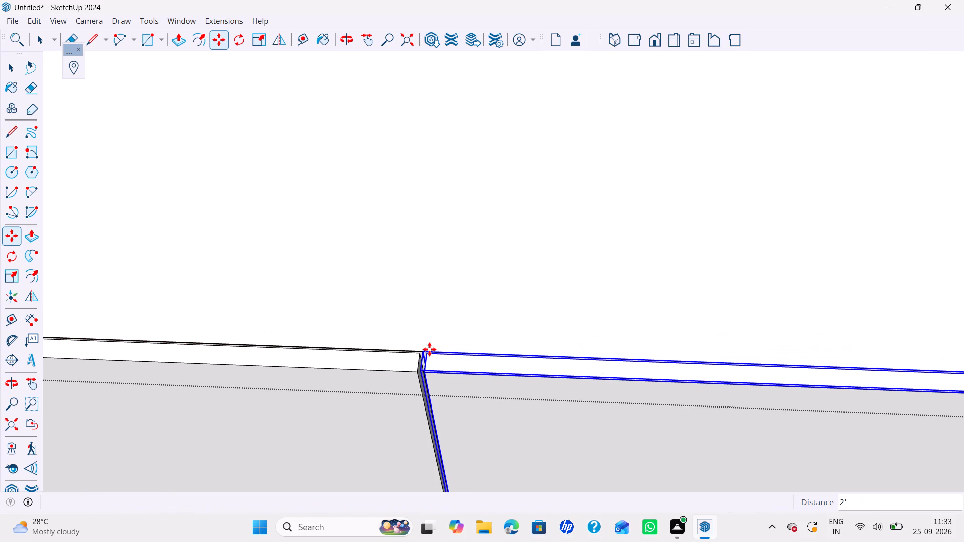
{"action": "scroll", "coordinate": [495, 322], "scroll_direction": "down", "scroll_amount": 7}
{"action": "key", "text": "space"}
{"action": "scroll", "coordinate": [526, 326], "scroll_direction": "down", "scroll_amount": 14}
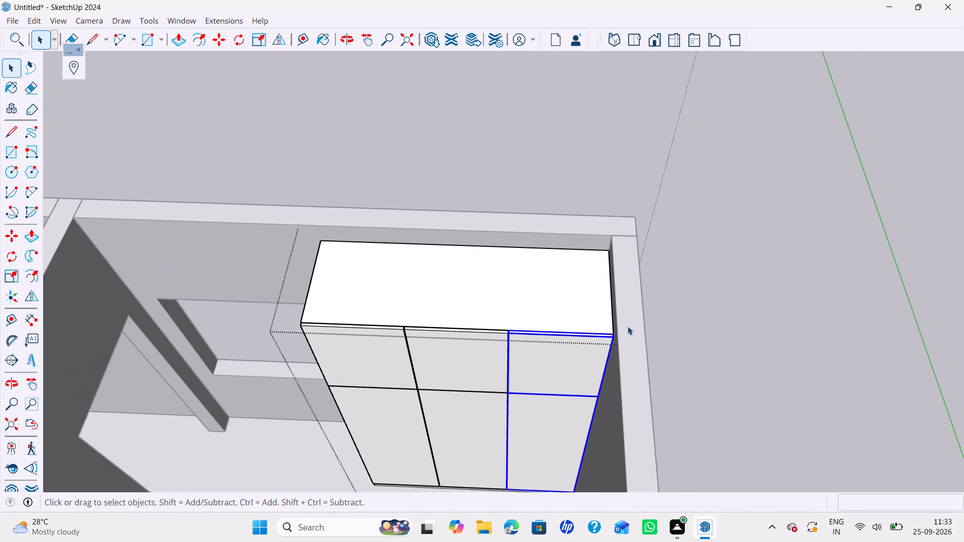
{"action": "left_click", "coordinate": [637, 220]}
Examine the whole floor plan from several sides, checking the furnished bedrooms and the rooms still without units.
{"action": "scroll", "coordinate": [633, 255], "scroll_direction": "down", "scroll_amount": 7}
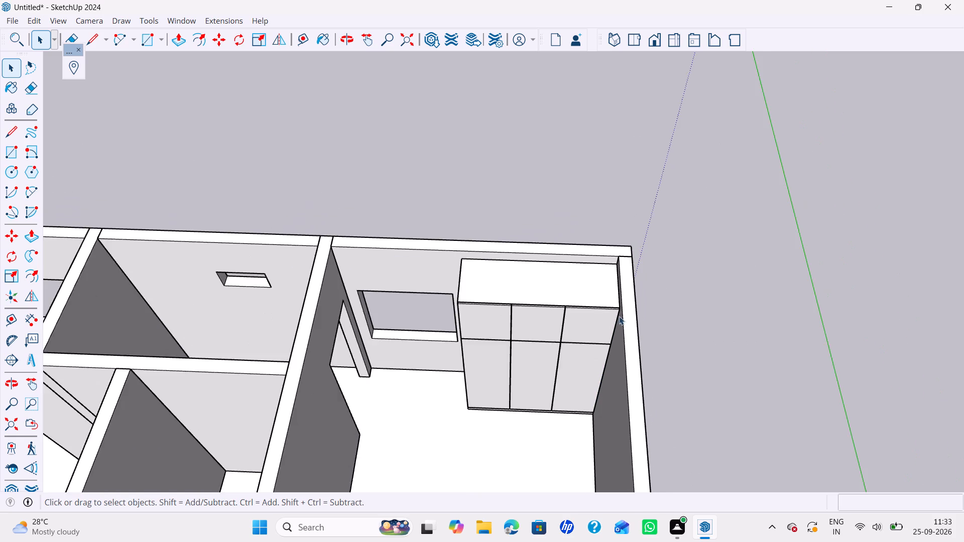
{"action": "scroll", "coordinate": [628, 306], "scroll_direction": "down", "scroll_amount": 5}
{"action": "middle_click_drag", "start_coordinate": [645, 336], "coordinate": [639, 235]}
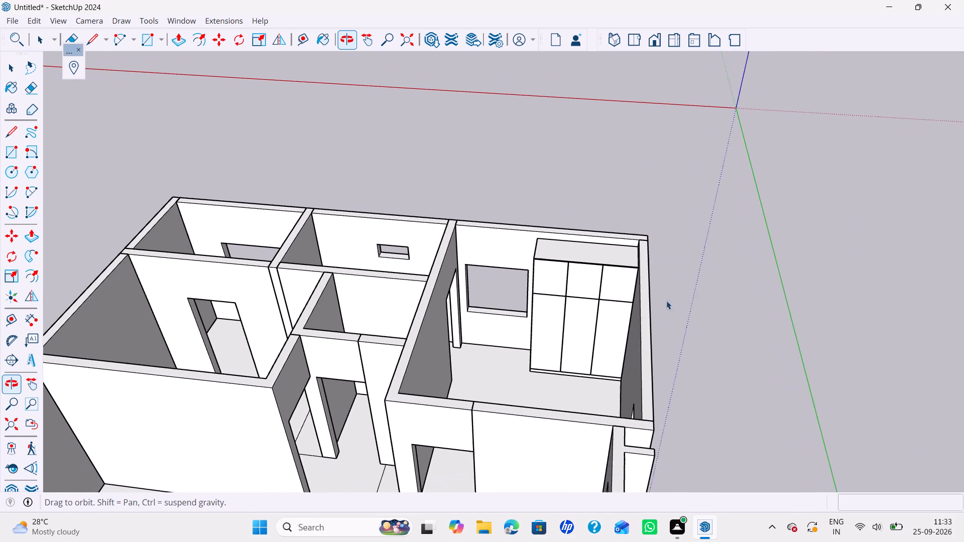
{"action": "middle_click_drag", "start_coordinate": [666, 305], "coordinate": [530, 310]}
{"action": "scroll", "coordinate": [459, 311], "scroll_direction": "down", "scroll_amount": 1}
{"action": "middle_click_drag", "start_coordinate": [459, 315], "coordinate": [499, 357], "text": "shift"}
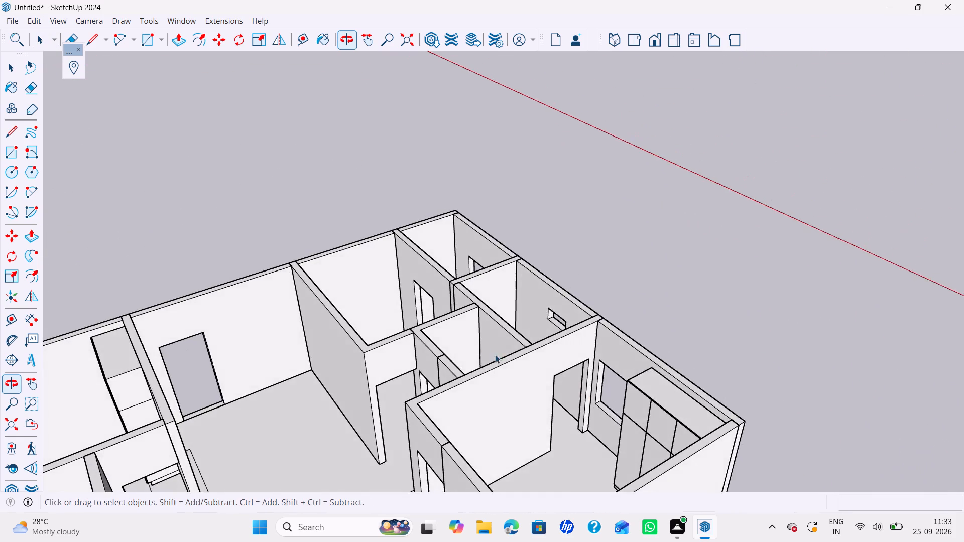
{"action": "scroll", "coordinate": [481, 338], "scroll_direction": "up", "scroll_amount": 5}
{"action": "middle_click_drag", "start_coordinate": [485, 348], "coordinate": [598, 356]}
{"action": "middle_click_drag", "start_coordinate": [607, 357], "coordinate": [744, 358]}
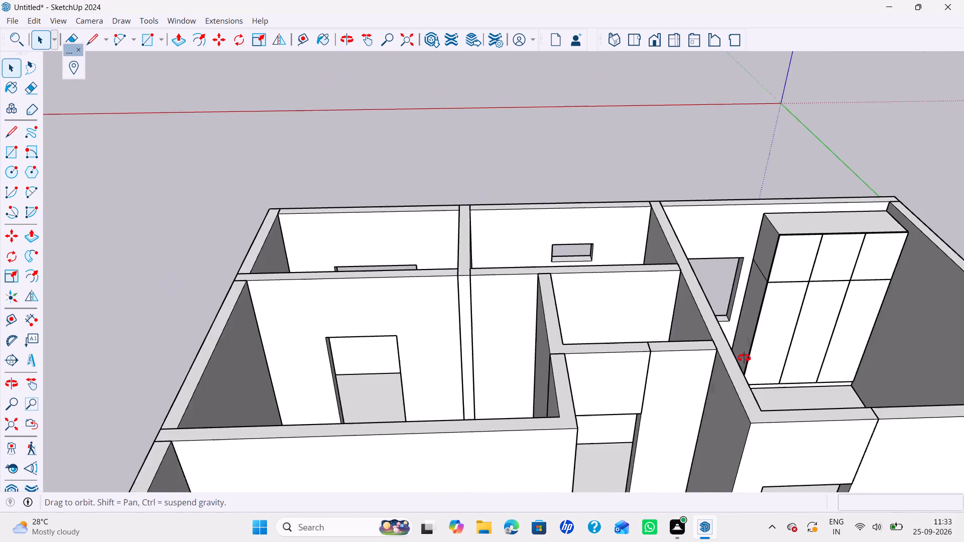
{"action": "middle_click_drag", "start_coordinate": [744, 358], "coordinate": [567, 395]}
{"action": "scroll", "coordinate": [610, 354], "scroll_direction": "down", "scroll_amount": 4}
{"action": "middle_click_drag", "start_coordinate": [610, 354], "coordinate": [559, 389]}
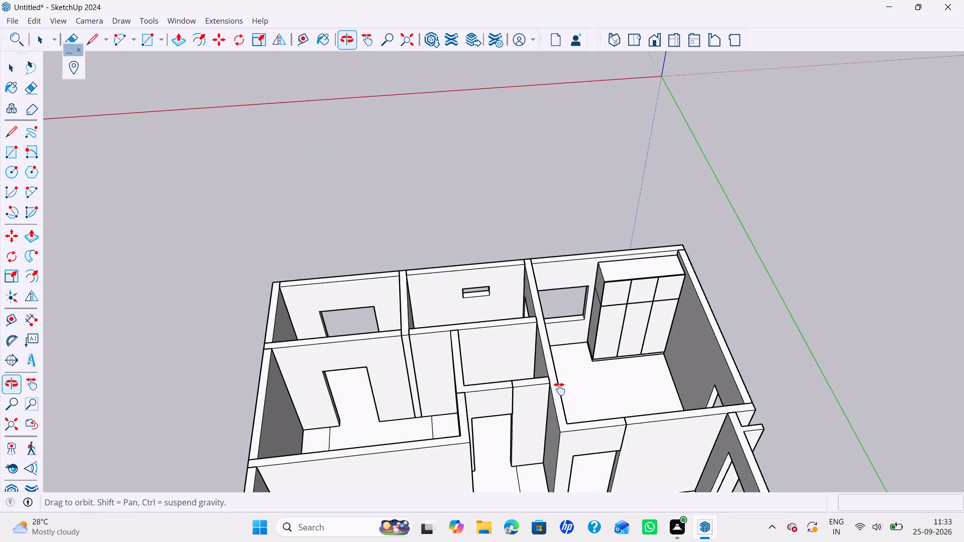
{"action": "middle_click_drag", "start_coordinate": [559, 389], "coordinate": [558, 285]}
{"action": "middle_click_drag", "start_coordinate": [568, 278], "coordinate": [546, 352]}
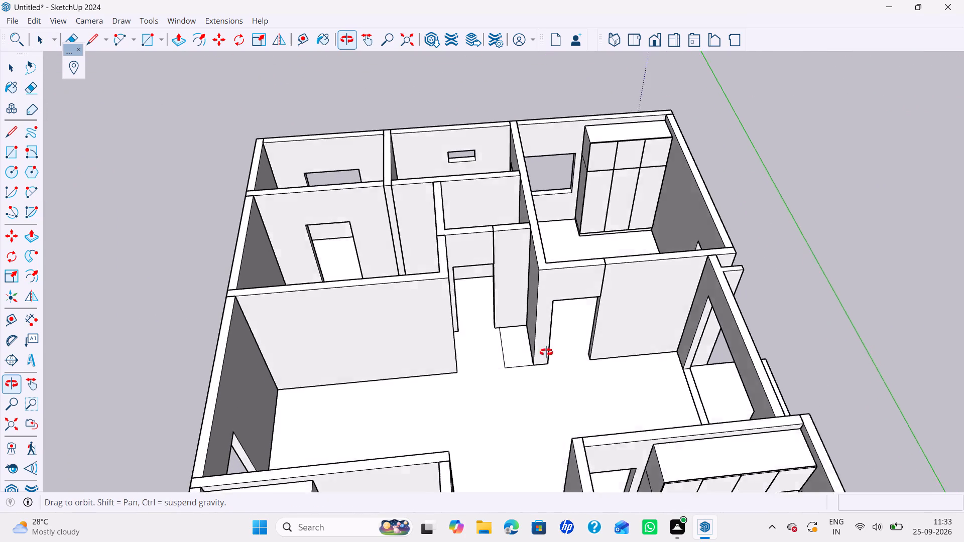
{"action": "middle_click_drag", "start_coordinate": [546, 352], "coordinate": [803, 296]}
{"action": "middle_click_drag", "start_coordinate": [544, 342], "coordinate": [766, 311]}
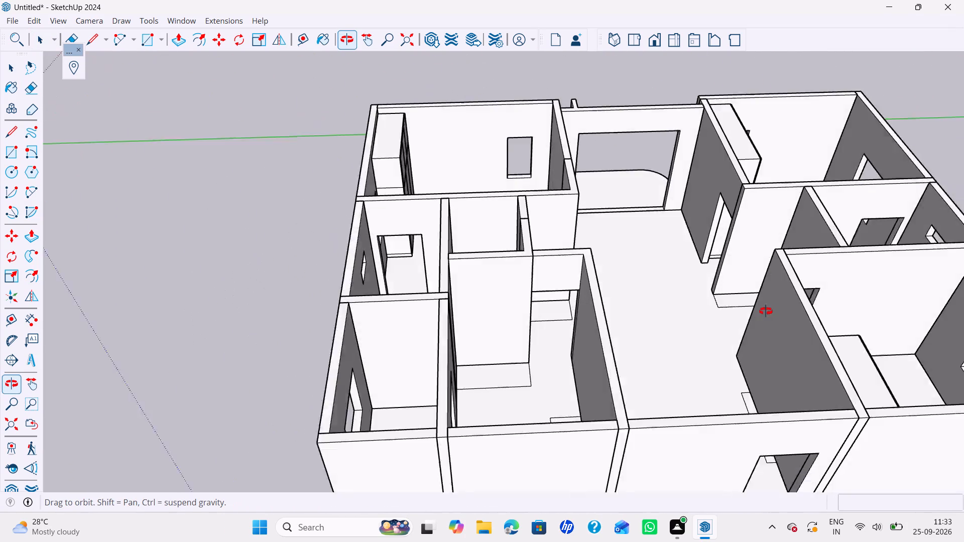
{"action": "middle_click_drag", "start_coordinate": [766, 311], "coordinate": [785, 356]}
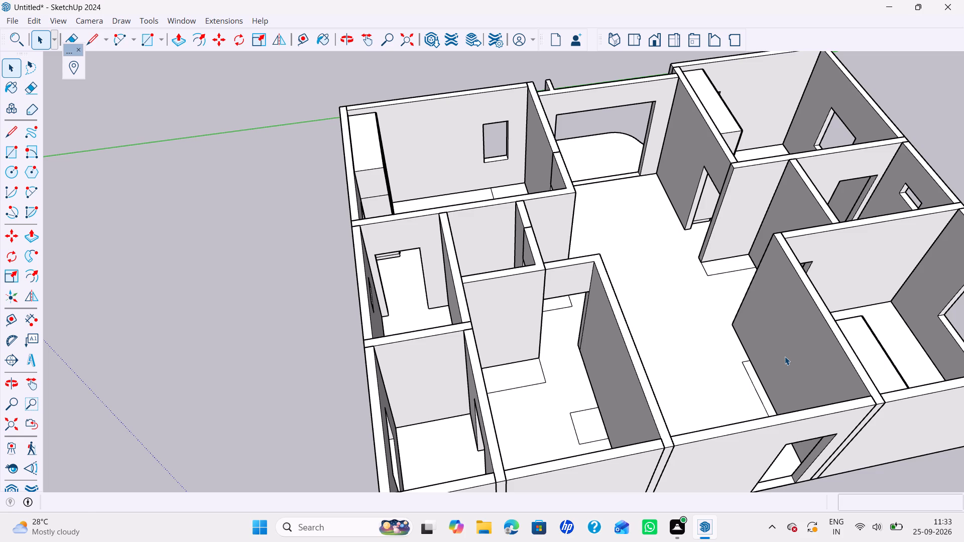
{"action": "scroll", "coordinate": [728, 308], "scroll_direction": "down", "scroll_amount": 3}
{"action": "middle_click_drag", "start_coordinate": [717, 308], "coordinate": [553, 288]}
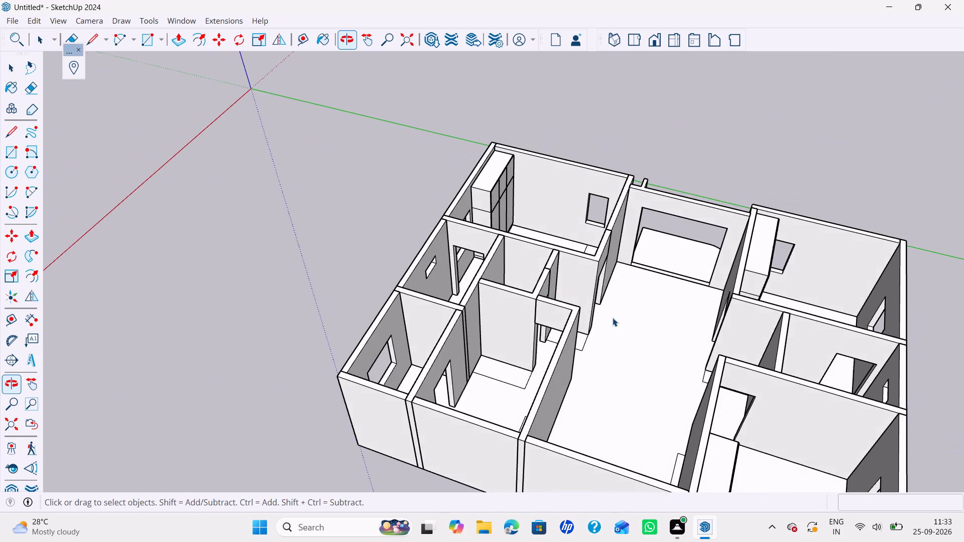
{"action": "middle_click_drag", "start_coordinate": [760, 333], "coordinate": [628, 297], "text": "shift"}
{"action": "middle_click_drag", "start_coordinate": [628, 297], "coordinate": [697, 349]}
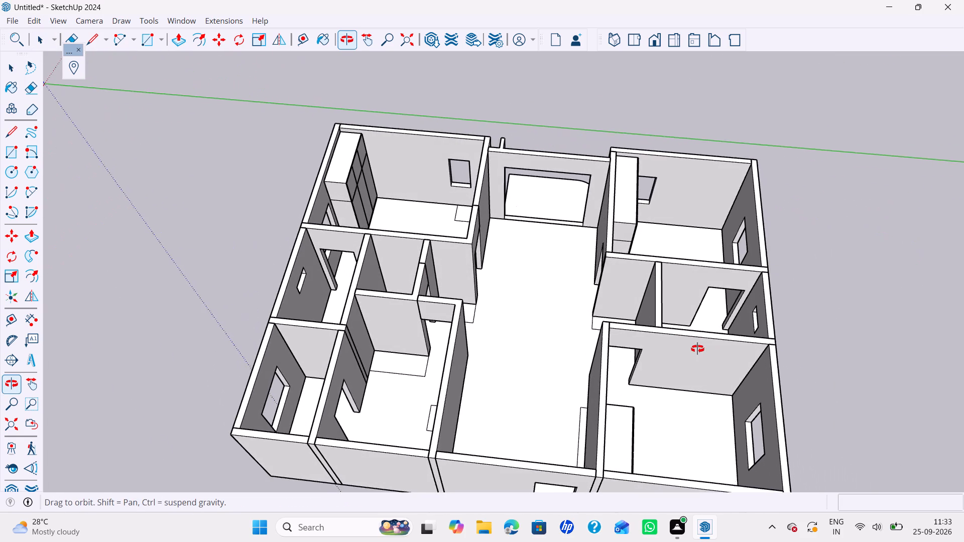
{"action": "middle_click_drag", "start_coordinate": [697, 349], "coordinate": [693, 346]}
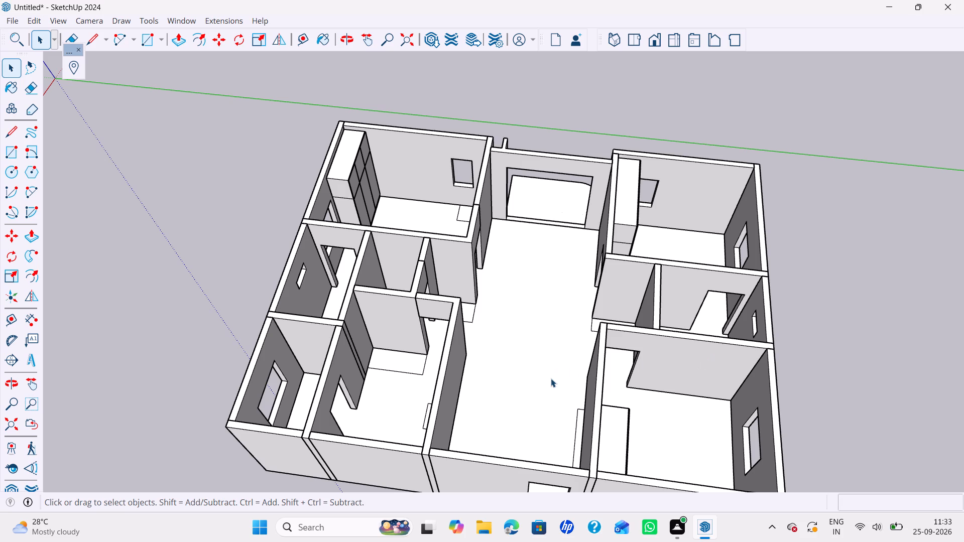
{"action": "scroll", "coordinate": [405, 342], "scroll_direction": "down", "scroll_amount": 3}
{"action": "middle_click_drag", "start_coordinate": [366, 376], "coordinate": [864, 379]}
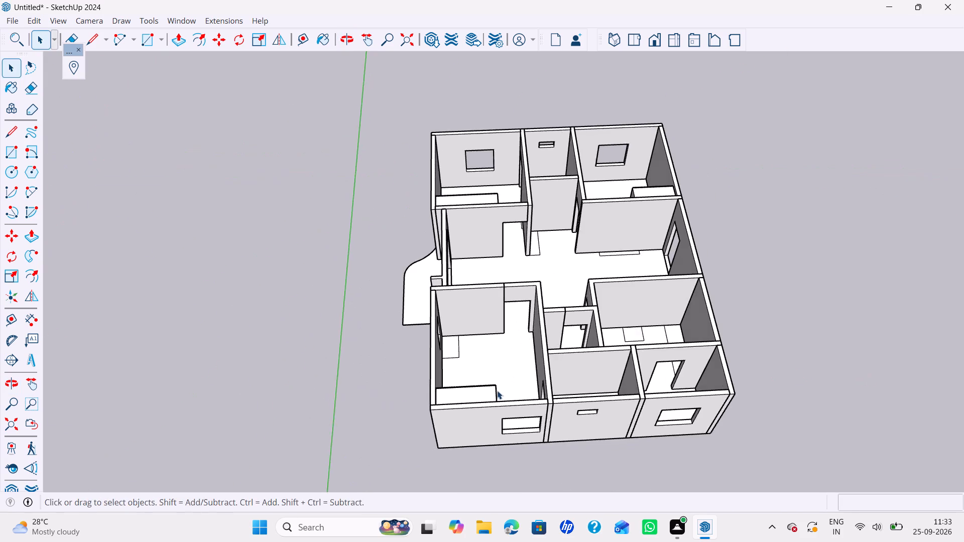
{"action": "middle_click_drag", "start_coordinate": [400, 390], "coordinate": [705, 404]}
Start a new group and draw an 8' by 2' rectangle over the floor outline along the unfurnished room's outer wall.
{"action": "scroll", "coordinate": [658, 118], "scroll_direction": "up", "scroll_amount": 4}
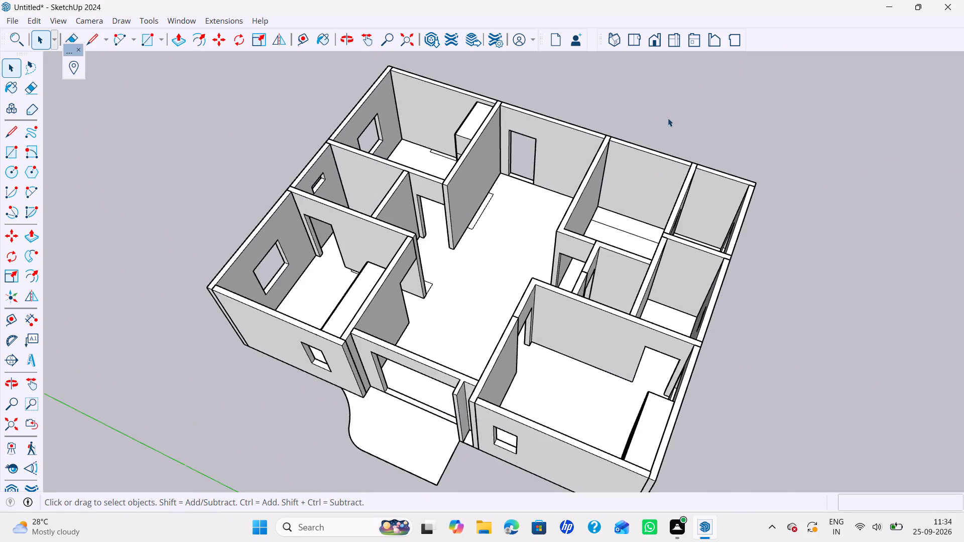
{"action": "scroll", "coordinate": [652, 175], "scroll_direction": "up", "scroll_amount": 3}
{"action": "middle_click_drag", "start_coordinate": [623, 239], "coordinate": [840, 281]}
{"action": "middle_click_drag", "start_coordinate": [602, 154], "coordinate": [595, 155]}
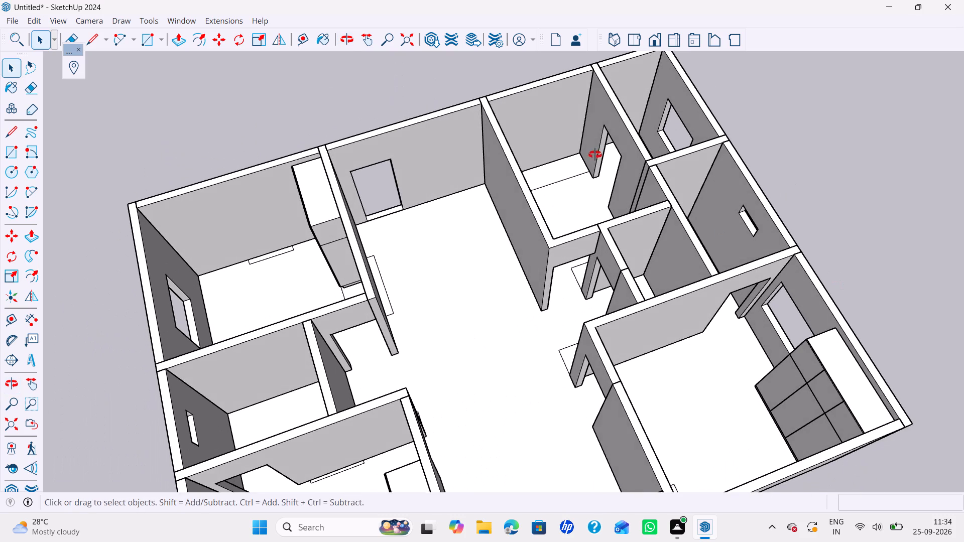
{"action": "middle_click_drag", "start_coordinate": [595, 155], "coordinate": [422, 77]}
{"action": "middle_click_drag", "start_coordinate": [491, 91], "coordinate": [499, 116]}
{"action": "right_click", "coordinate": [605, 94]}
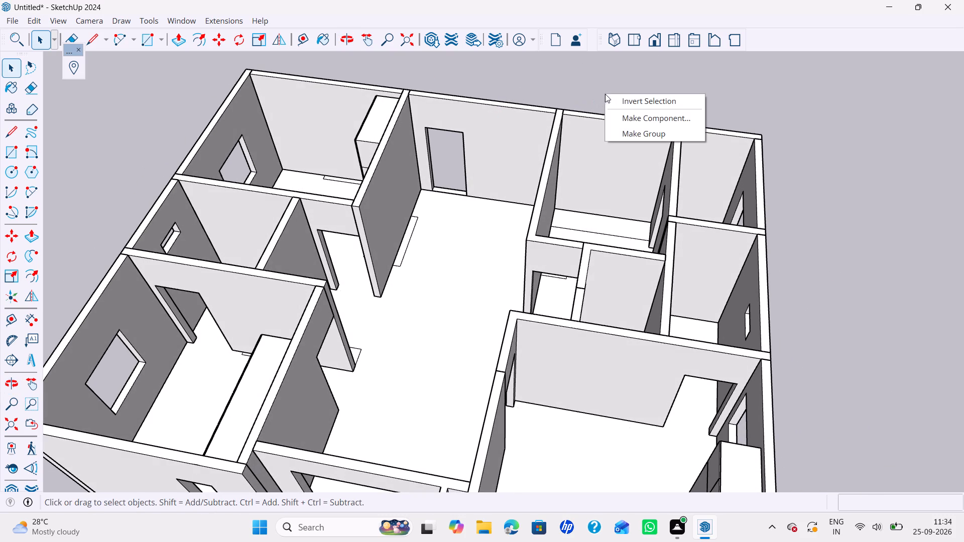
{"action": "left_click", "coordinate": [613, 139]}
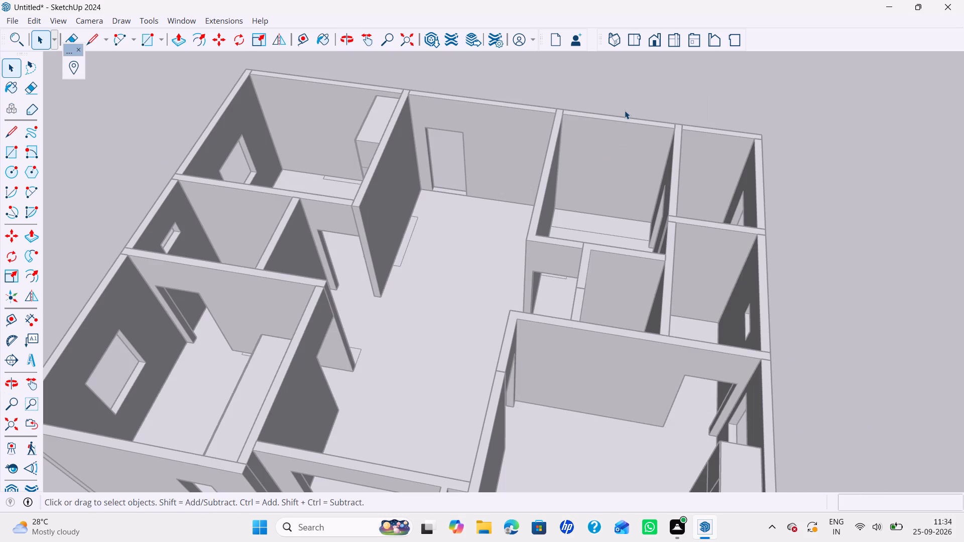
{"action": "key", "text": "r"}
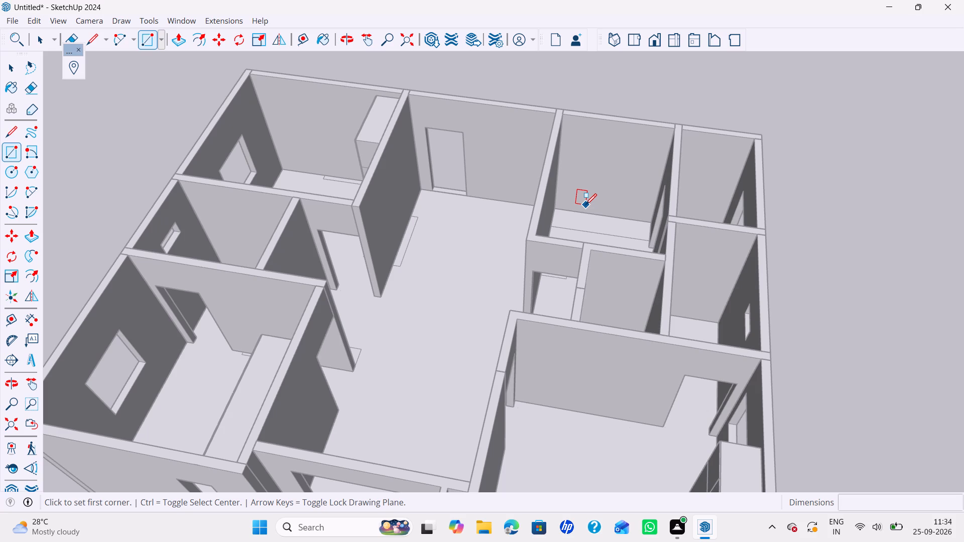
{"action": "middle_click_drag", "start_coordinate": [587, 214], "coordinate": [602, 234]}
{"action": "scroll", "coordinate": [620, 214], "scroll_direction": "up", "scroll_amount": 8}
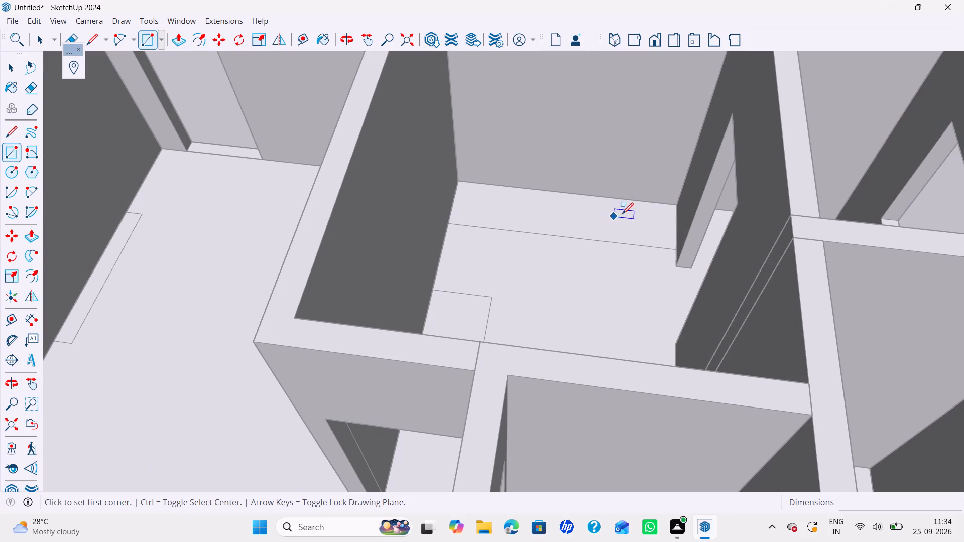
{"action": "left_click", "coordinate": [679, 204]}
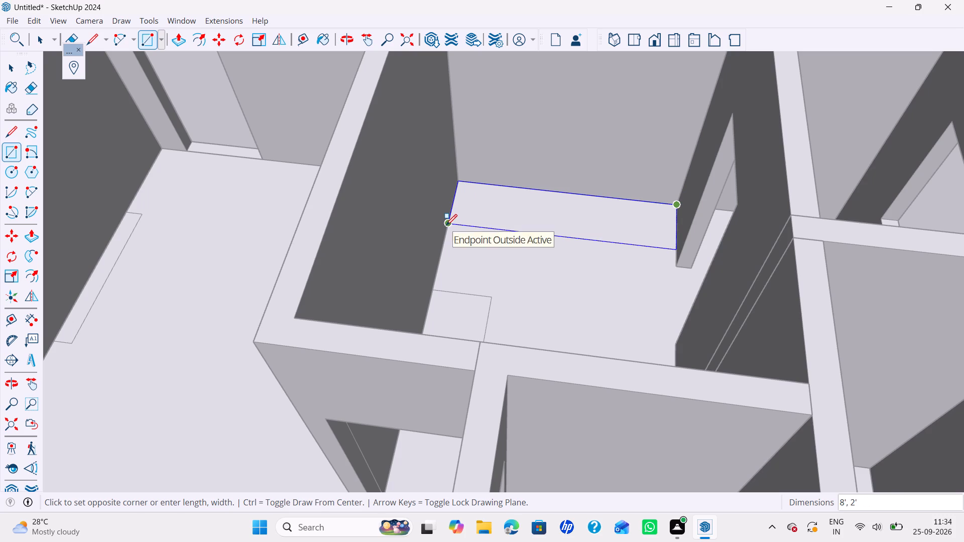
{"action": "left_click", "coordinate": [446, 225]}
Extrude the 8' by 2' floor rectangle 100 mm upward as the new unit's base.
{"action": "key", "text": "space"}
{"action": "key", "text": "p"}
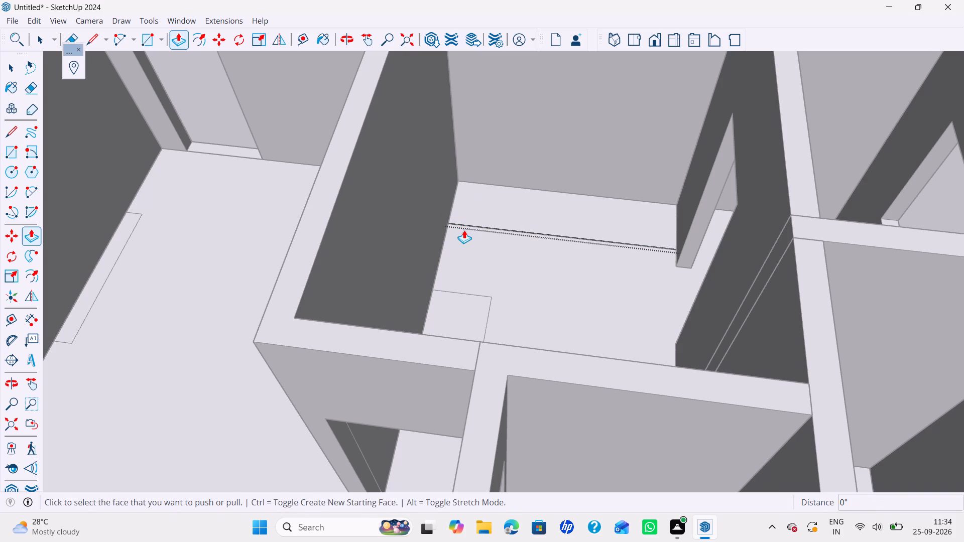
{"action": "left_click", "coordinate": [477, 223]}
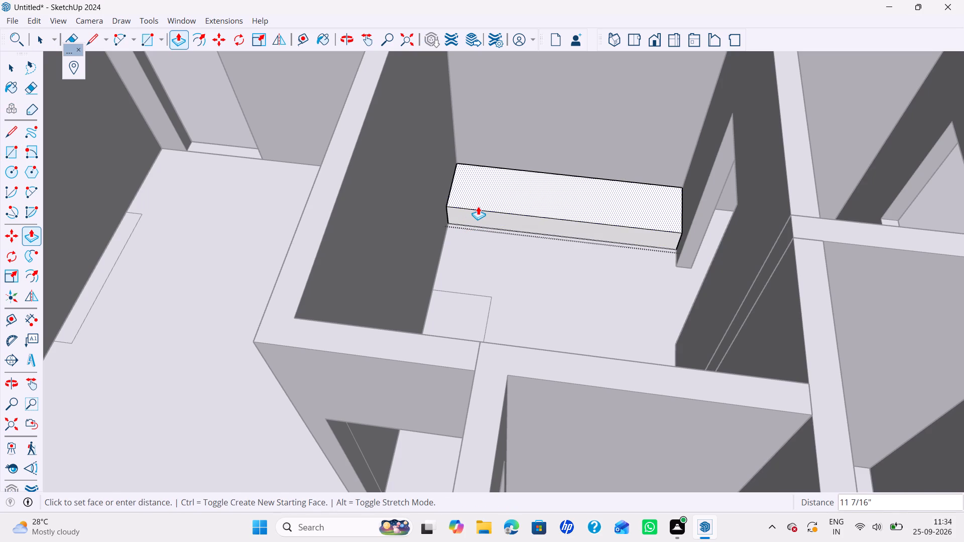
{"action": "type", "text": "100"}
{"action": "type", "text": "mm"}
{"action": "key", "text": "Return"}
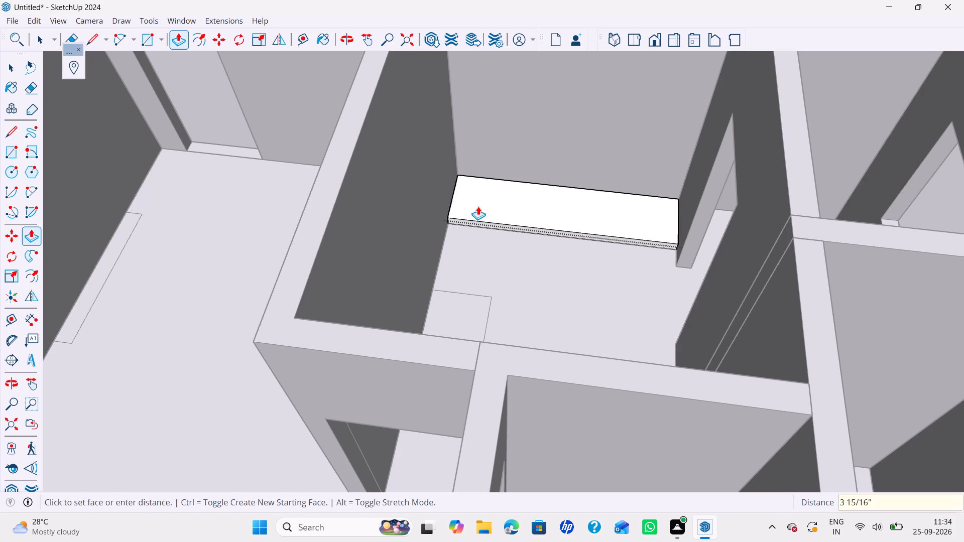
Extrude the base's top face 750 mm upward from a new starting face as the unit's body.
{"action": "left_click", "coordinate": [496, 211]}
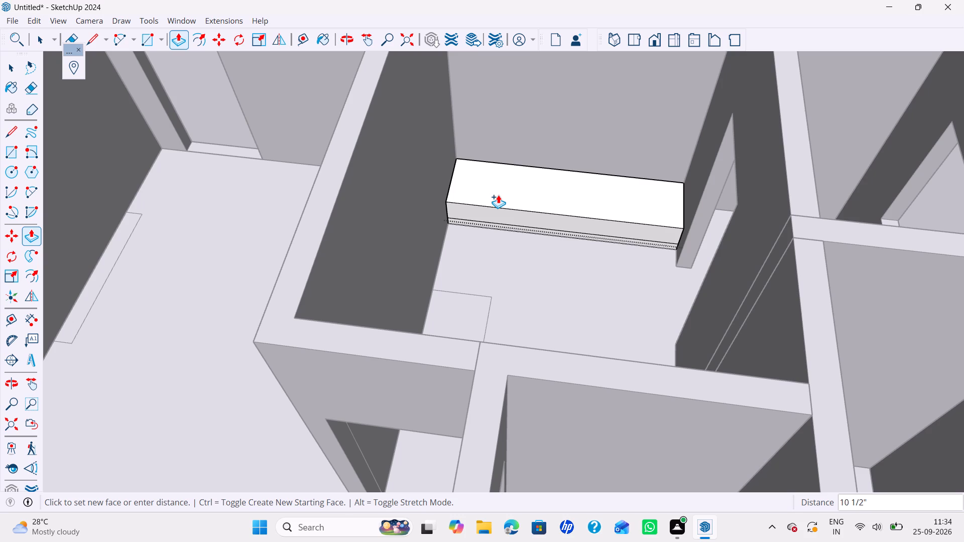
{"action": "type", "text": "750mm"}
{"action": "key", "text": "Return"}
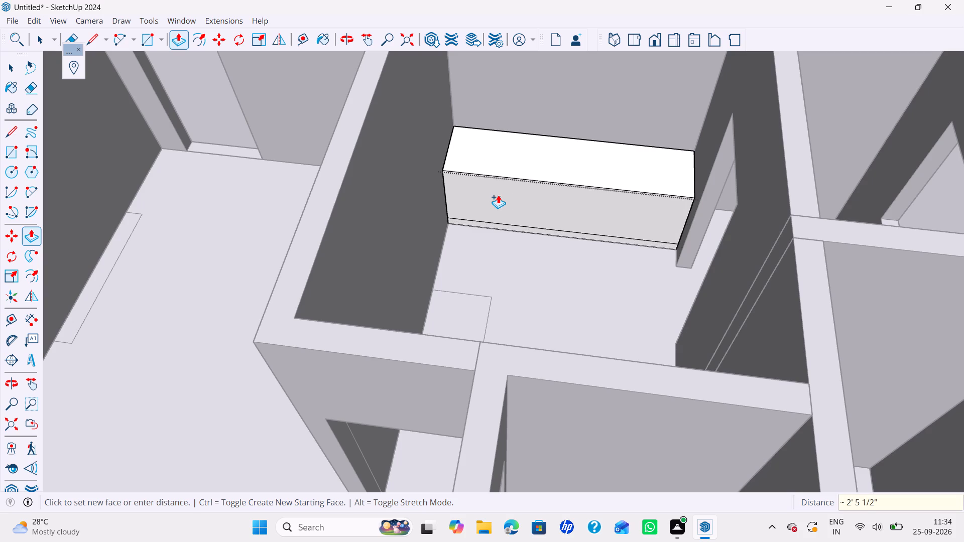
Extrude the body's top face a further 30 mm upward from a new starting face as the countertop.
{"action": "left_click", "coordinate": [536, 165]}
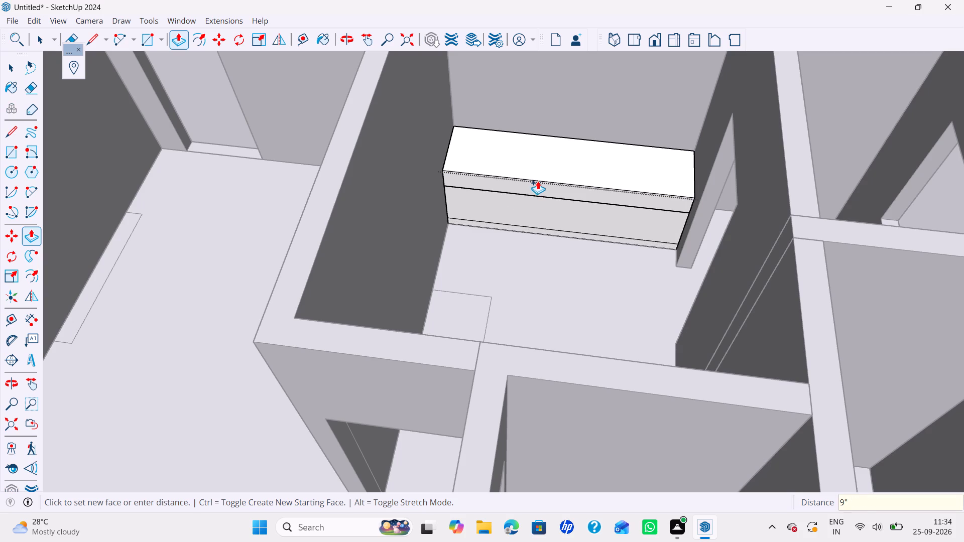
{"action": "type", "text": "30"}
{"action": "type", "text": "mm"}
{"action": "key", "text": "Return"}
{"action": "type", "text": ","}
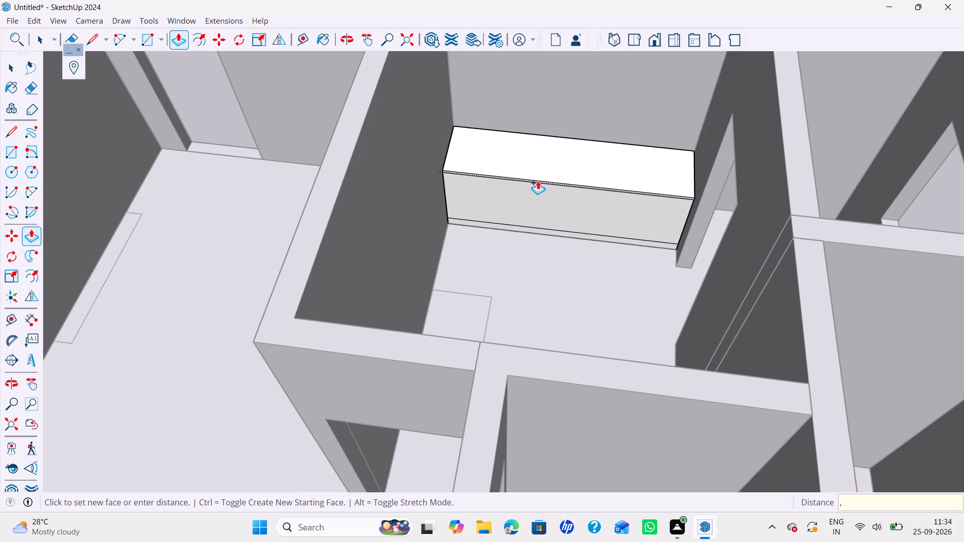
{"action": "key", "text": "space"}
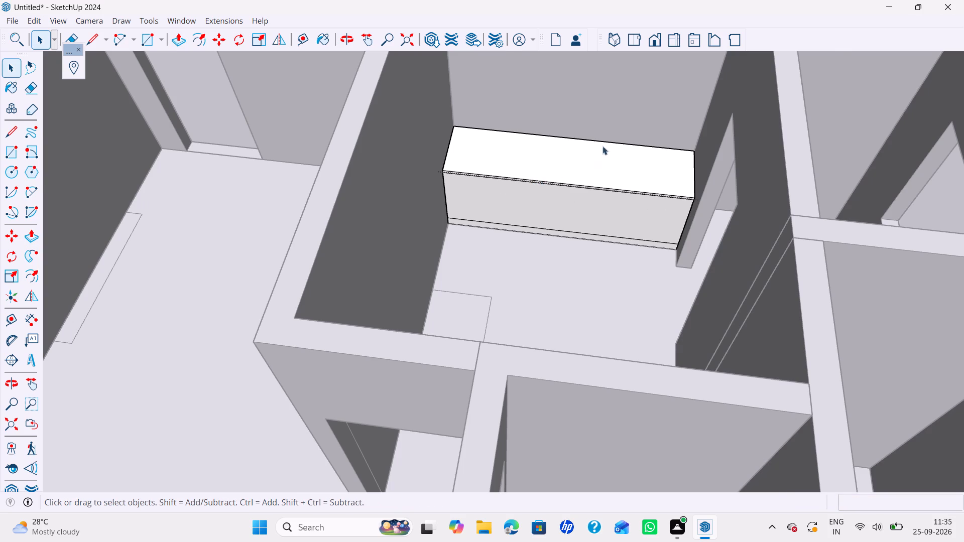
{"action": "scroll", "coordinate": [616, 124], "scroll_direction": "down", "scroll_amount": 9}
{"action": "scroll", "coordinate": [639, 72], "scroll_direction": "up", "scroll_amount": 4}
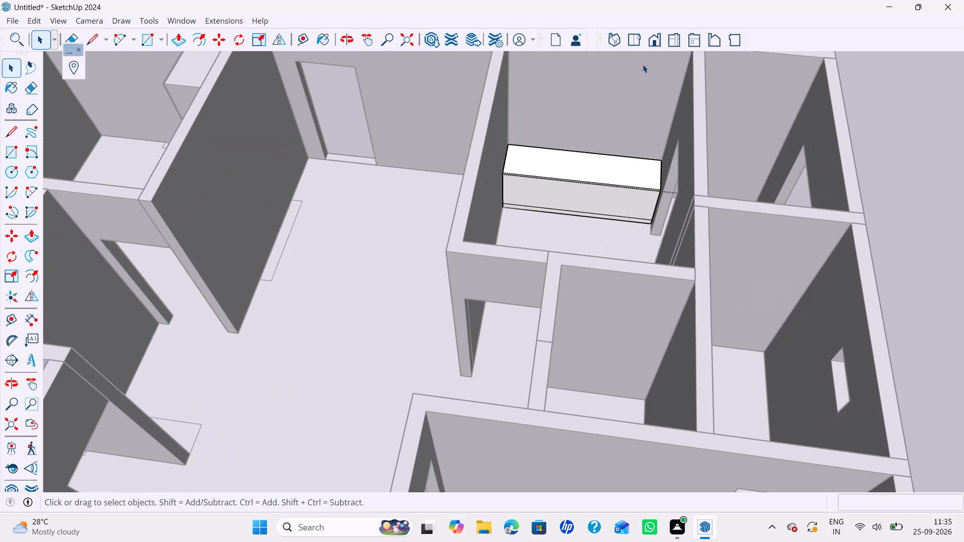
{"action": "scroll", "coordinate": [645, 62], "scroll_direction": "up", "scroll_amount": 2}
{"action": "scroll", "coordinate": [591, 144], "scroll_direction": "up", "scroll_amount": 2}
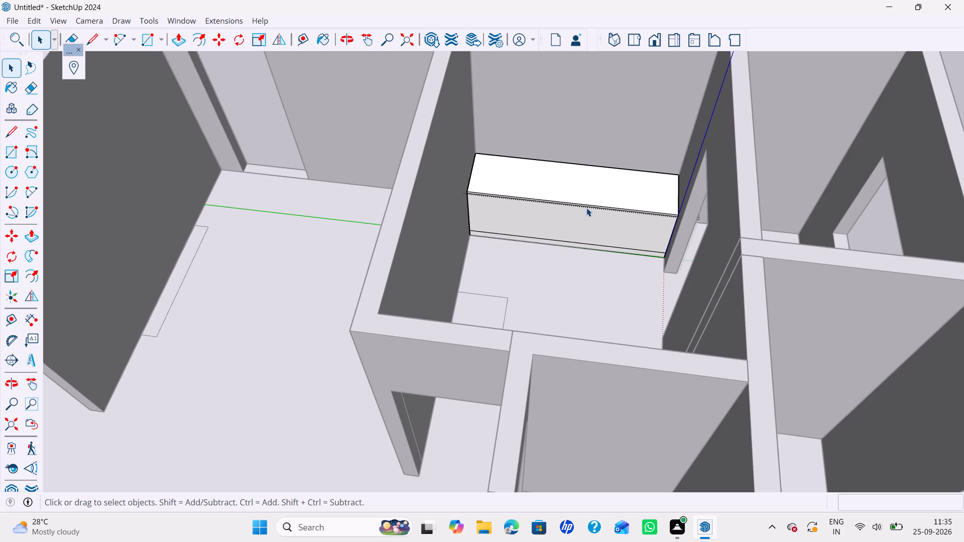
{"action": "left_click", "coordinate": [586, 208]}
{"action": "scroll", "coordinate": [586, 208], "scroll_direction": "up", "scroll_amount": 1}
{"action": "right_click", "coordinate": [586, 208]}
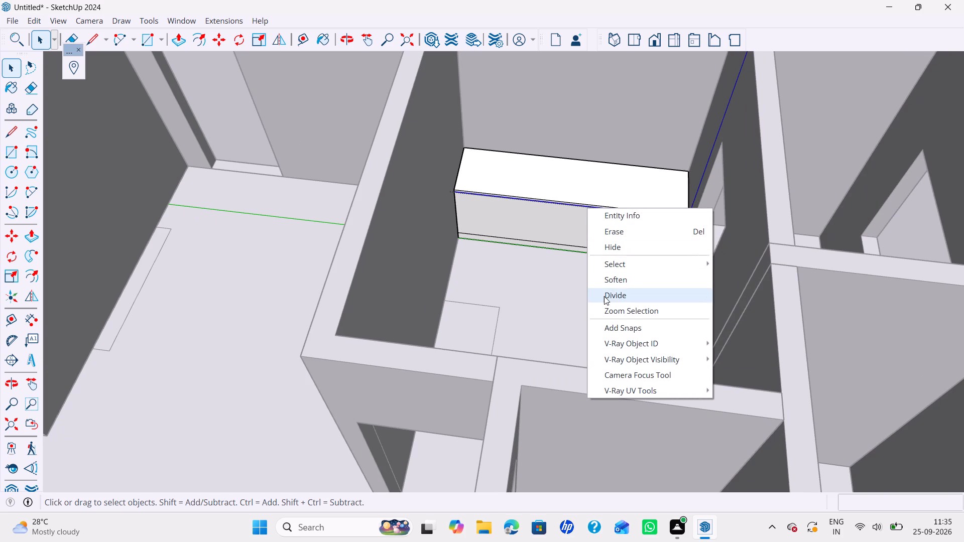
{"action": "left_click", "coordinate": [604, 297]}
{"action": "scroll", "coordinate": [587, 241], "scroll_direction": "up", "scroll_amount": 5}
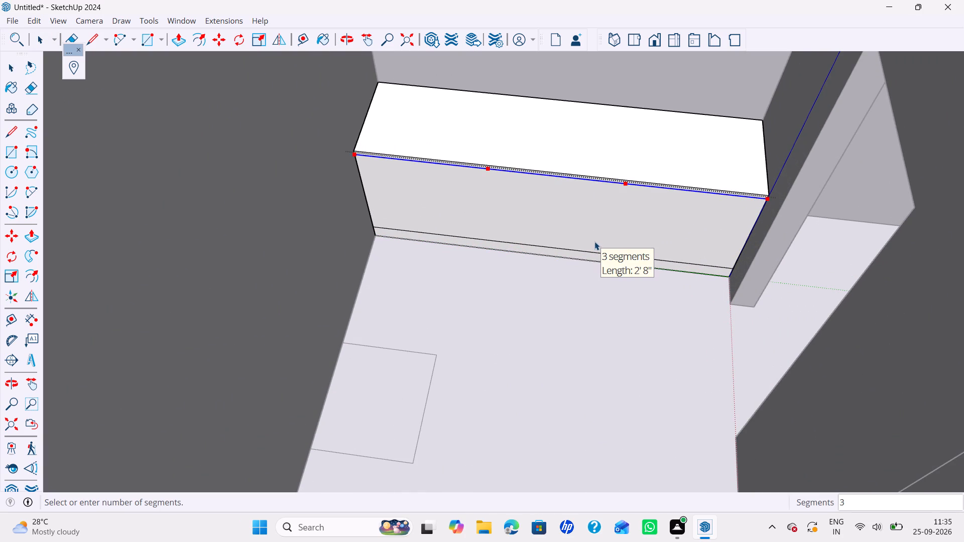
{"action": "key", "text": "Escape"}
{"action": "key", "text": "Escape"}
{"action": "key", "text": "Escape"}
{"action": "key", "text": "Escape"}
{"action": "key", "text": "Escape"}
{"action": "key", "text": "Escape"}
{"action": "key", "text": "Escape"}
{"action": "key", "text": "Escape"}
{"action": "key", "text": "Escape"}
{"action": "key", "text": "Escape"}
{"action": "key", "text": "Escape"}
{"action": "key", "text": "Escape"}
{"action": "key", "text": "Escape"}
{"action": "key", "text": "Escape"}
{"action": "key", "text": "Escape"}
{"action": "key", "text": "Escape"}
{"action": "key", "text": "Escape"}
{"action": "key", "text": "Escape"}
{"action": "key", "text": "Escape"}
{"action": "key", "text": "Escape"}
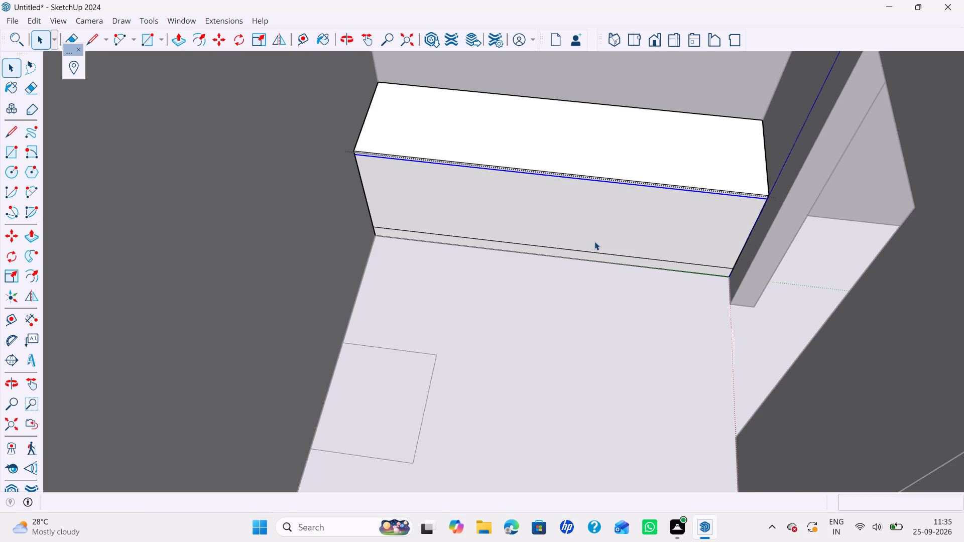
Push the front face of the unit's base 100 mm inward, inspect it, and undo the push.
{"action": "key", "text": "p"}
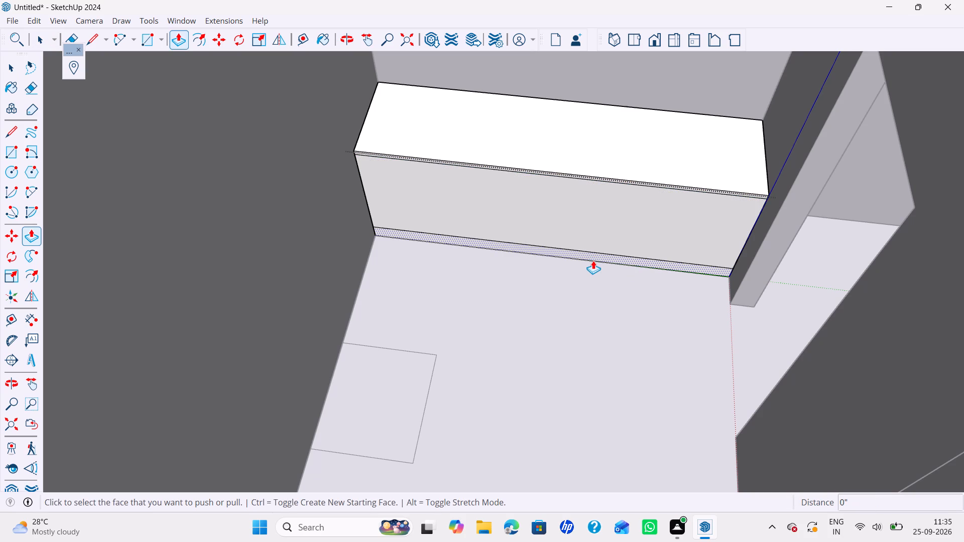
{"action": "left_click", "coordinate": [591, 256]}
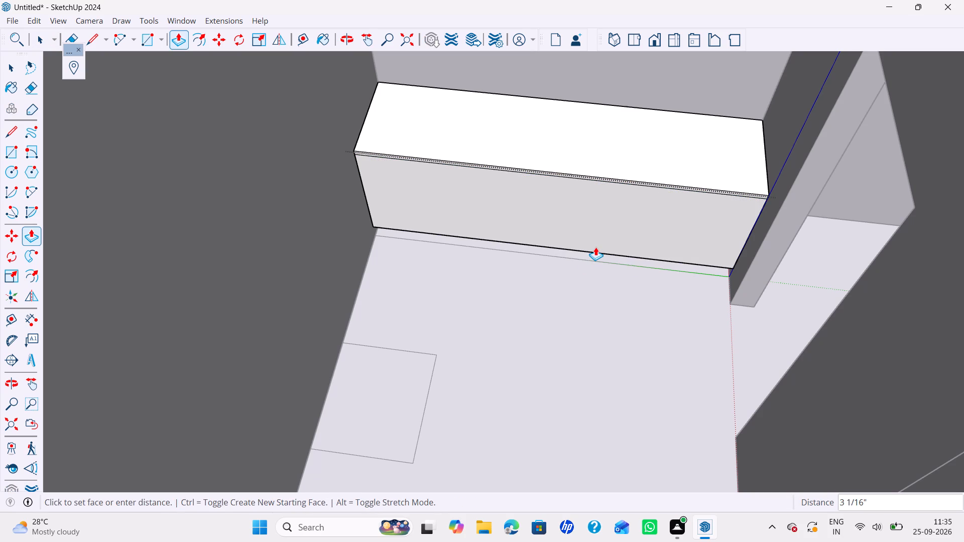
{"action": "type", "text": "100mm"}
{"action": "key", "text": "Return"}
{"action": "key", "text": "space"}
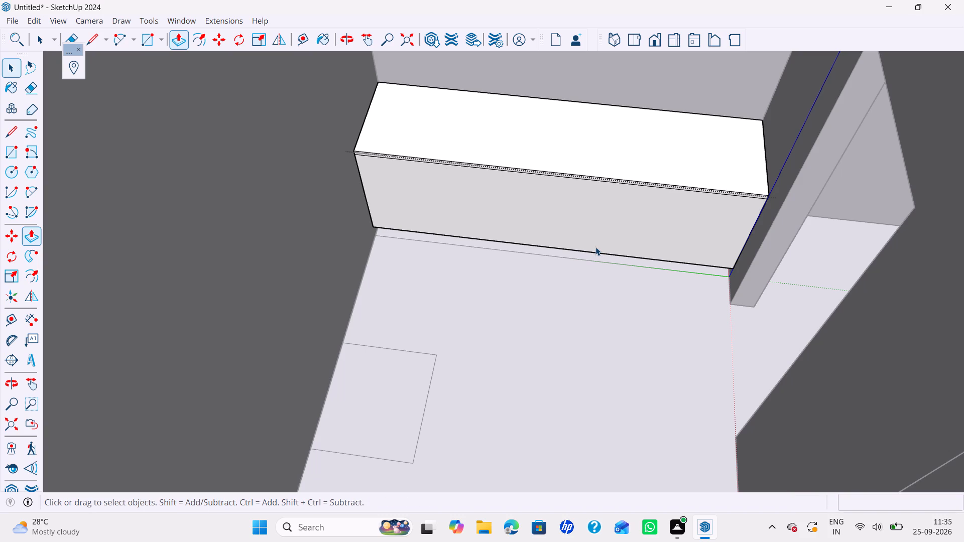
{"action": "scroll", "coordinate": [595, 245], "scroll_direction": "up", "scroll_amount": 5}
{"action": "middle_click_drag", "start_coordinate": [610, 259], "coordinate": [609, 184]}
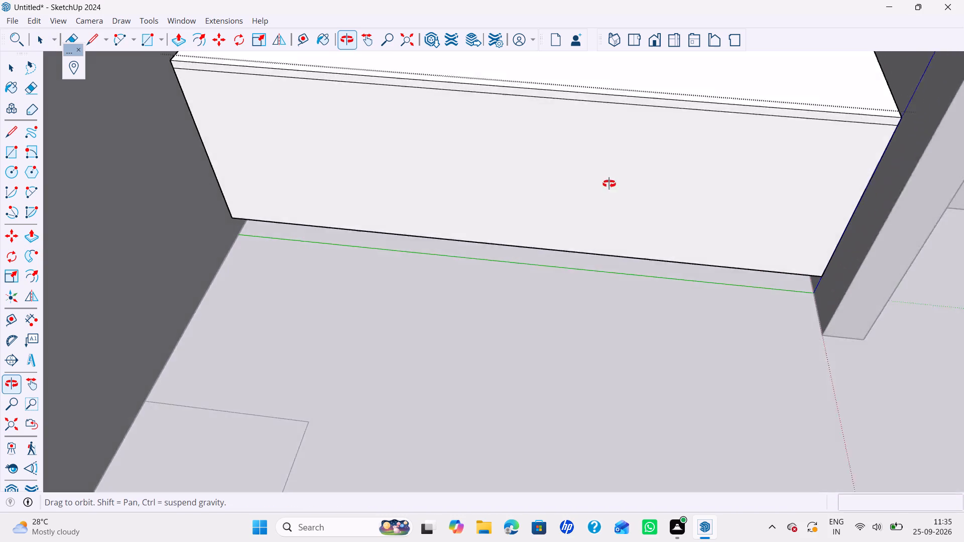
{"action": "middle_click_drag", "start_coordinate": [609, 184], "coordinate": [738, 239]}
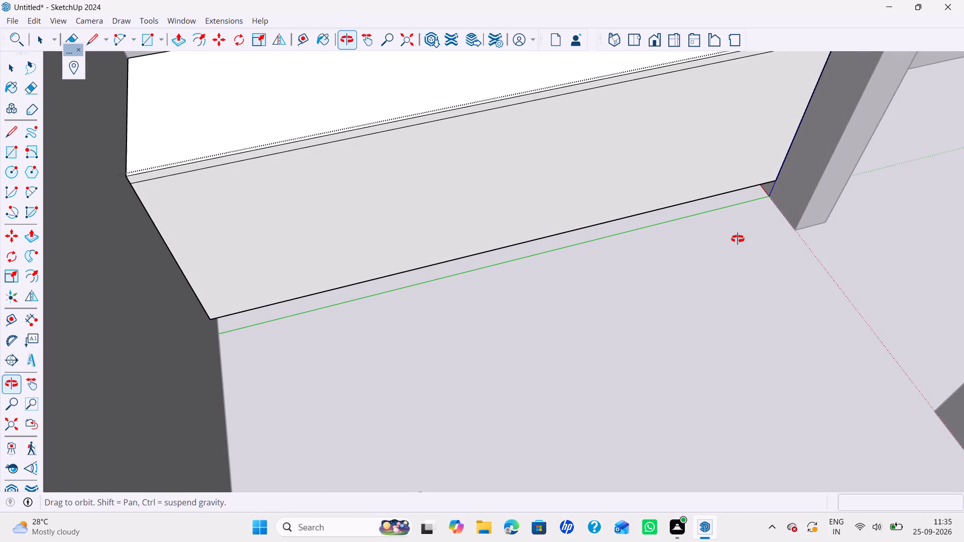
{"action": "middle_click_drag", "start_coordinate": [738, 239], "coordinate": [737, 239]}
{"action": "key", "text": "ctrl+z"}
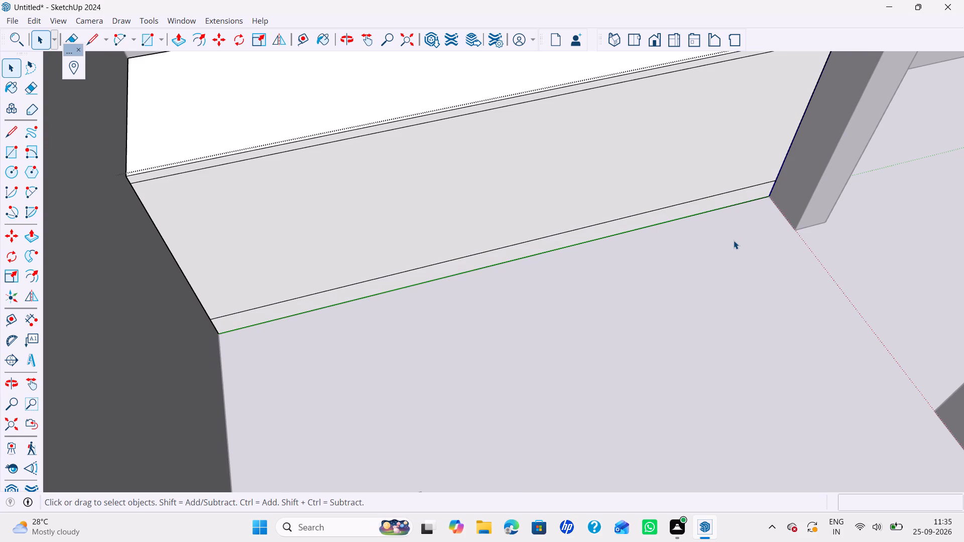
Measure the height of the base strip on the unit's front.
{"action": "key", "text": "t"}
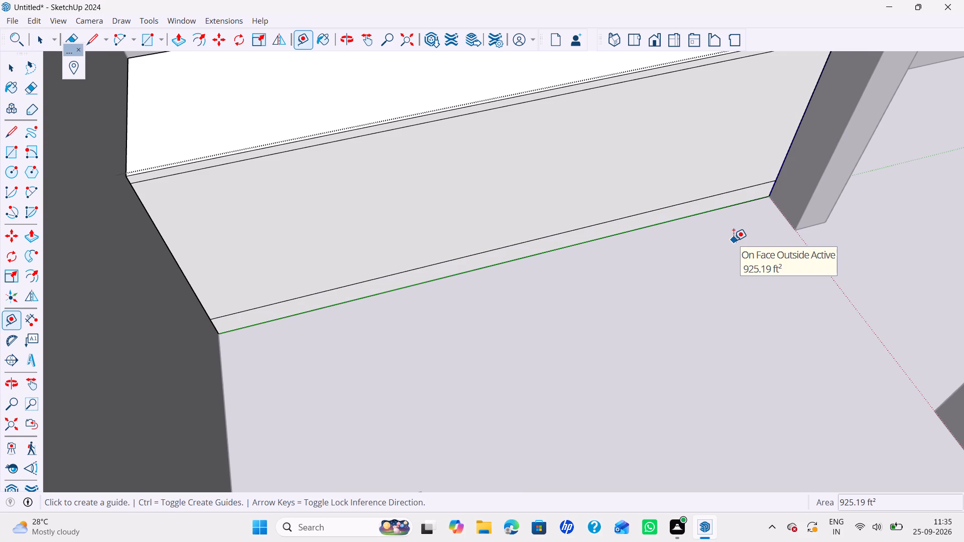
{"action": "left_click", "coordinate": [684, 216]}
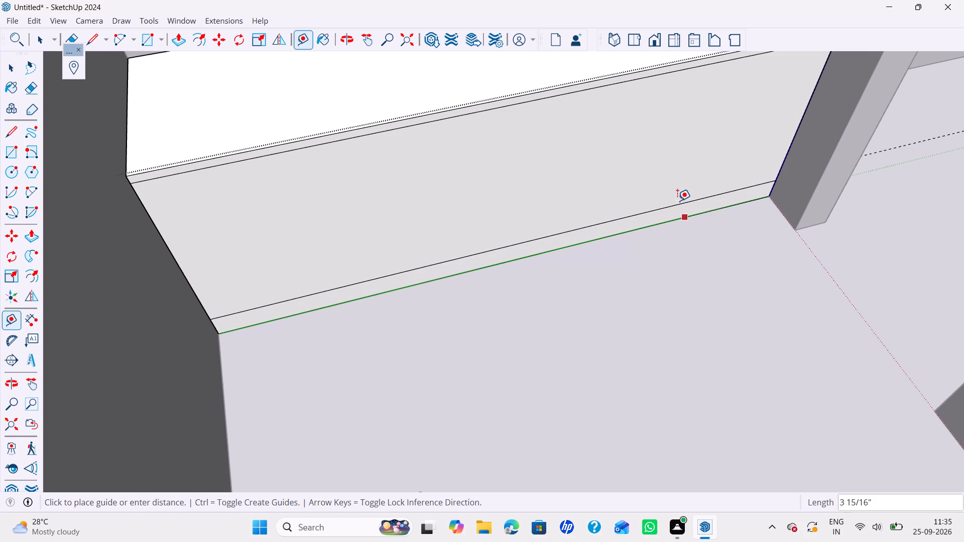
{"action": "key", "text": "Escape"}
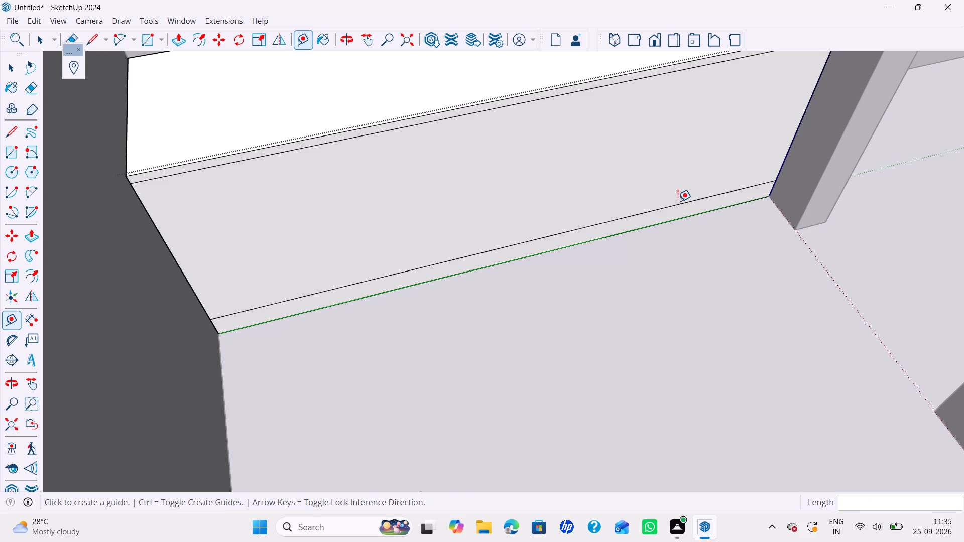
Push the front face of the unit's base 100 mm inward to form a recessed toe kick.
{"action": "key", "text": "p"}
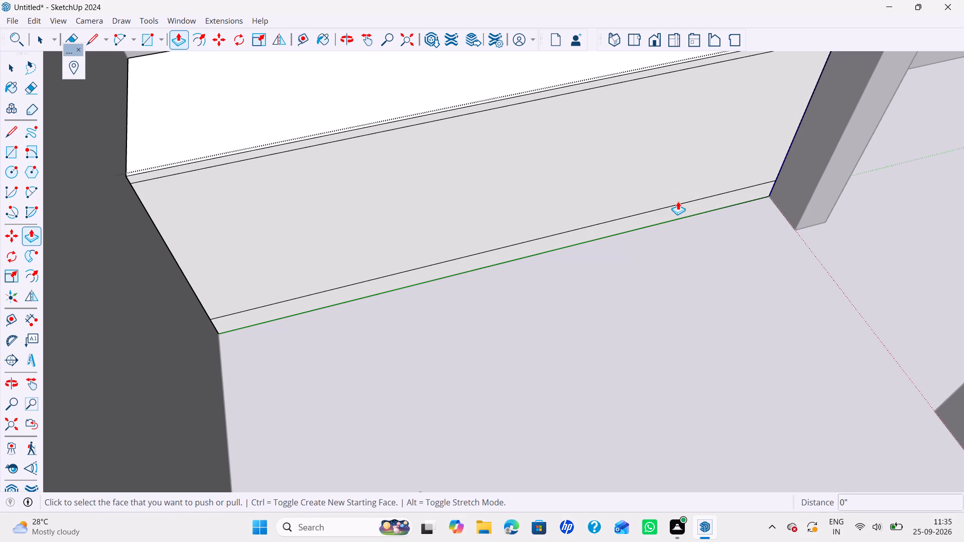
{"action": "left_click", "coordinate": [676, 211]}
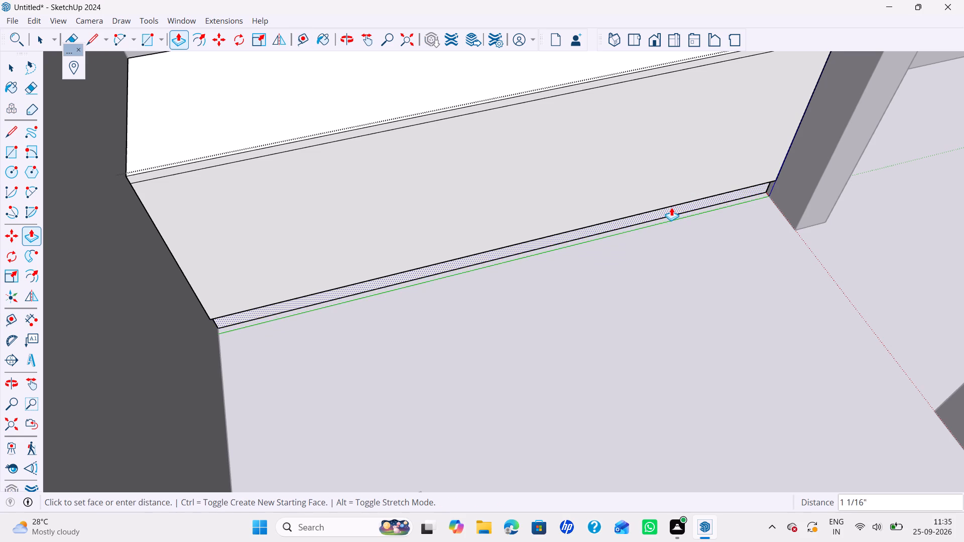
{"action": "type", "text": "100mm"}
{"action": "key", "text": "Return"}
{"action": "key", "text": "space"}
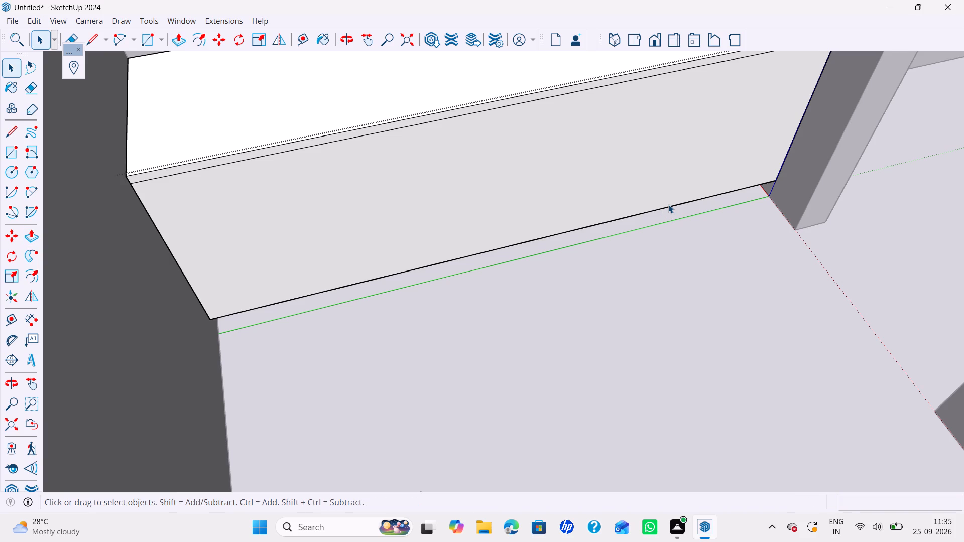
Examine the unit's front, countertop and recessed base from several angles and distances.
{"action": "scroll", "coordinate": [649, 218], "scroll_direction": "down", "scroll_amount": 4}
{"action": "middle_click_drag", "start_coordinate": [654, 204], "coordinate": [639, 189]}
{"action": "scroll", "coordinate": [650, 197], "scroll_direction": "down", "scroll_amount": 1}
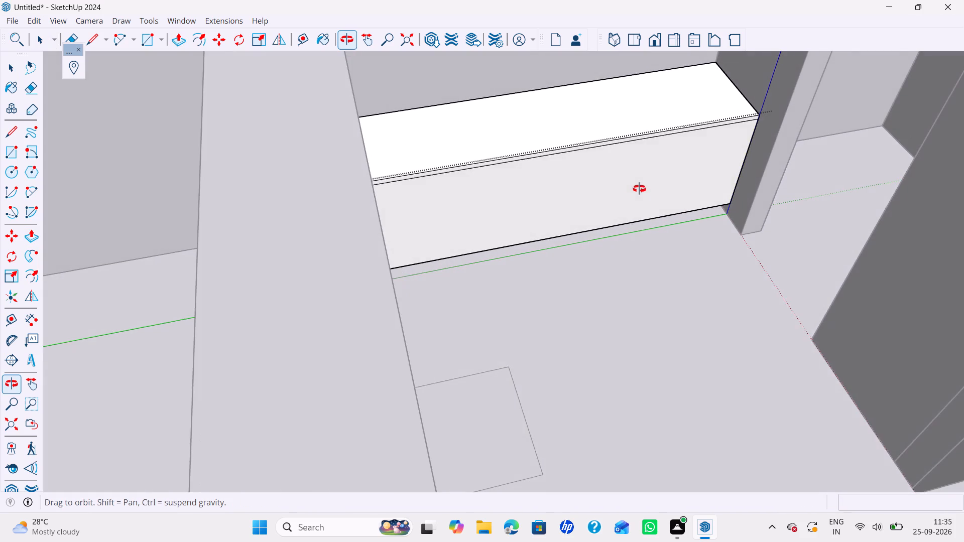
{"action": "middle_click_drag", "start_coordinate": [639, 189], "coordinate": [592, 185]}
{"action": "scroll", "coordinate": [594, 185], "scroll_direction": "up", "scroll_amount": 3}
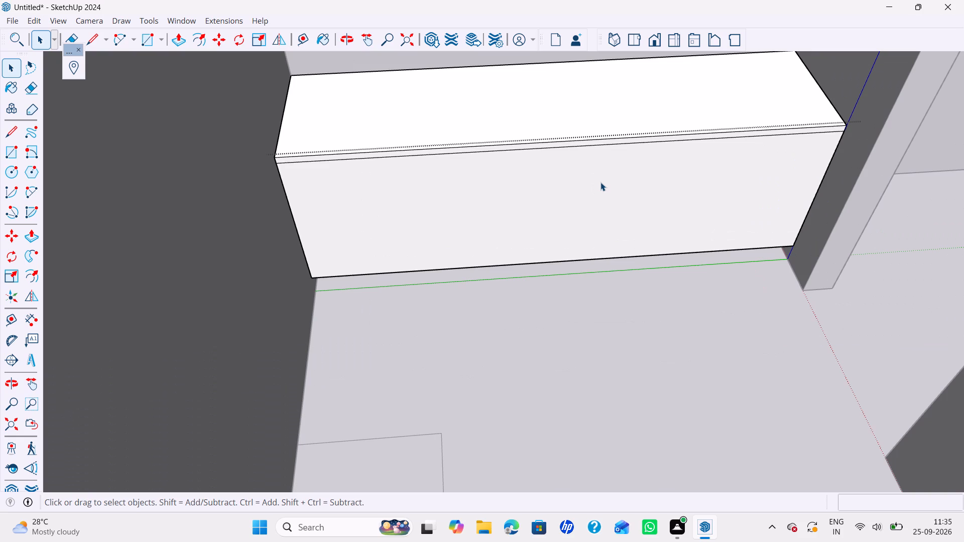
{"action": "scroll", "coordinate": [604, 186], "scroll_direction": "down", "scroll_amount": 3}
{"action": "middle_click", "coordinate": [603, 186], "text": "shift"}
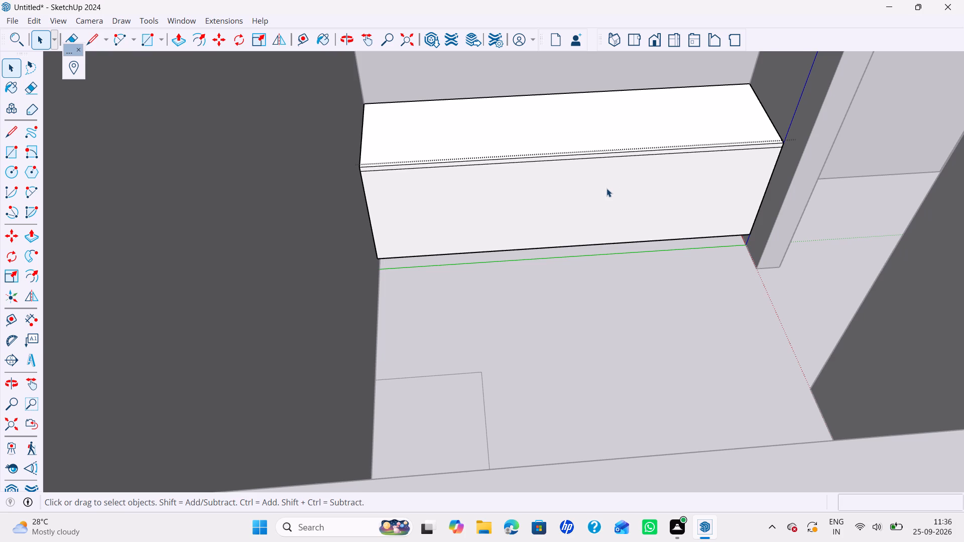
{"action": "scroll", "coordinate": [607, 189], "scroll_direction": "down", "scroll_amount": 1, "text": "shift"}
{"action": "middle_click_drag", "start_coordinate": [599, 196], "coordinate": [535, 264], "text": "shift"}
{"action": "scroll", "coordinate": [549, 256], "scroll_direction": "down", "scroll_amount": 3}
{"action": "middle_click_drag", "start_coordinate": [549, 256], "coordinate": [537, 269], "text": "shift"}
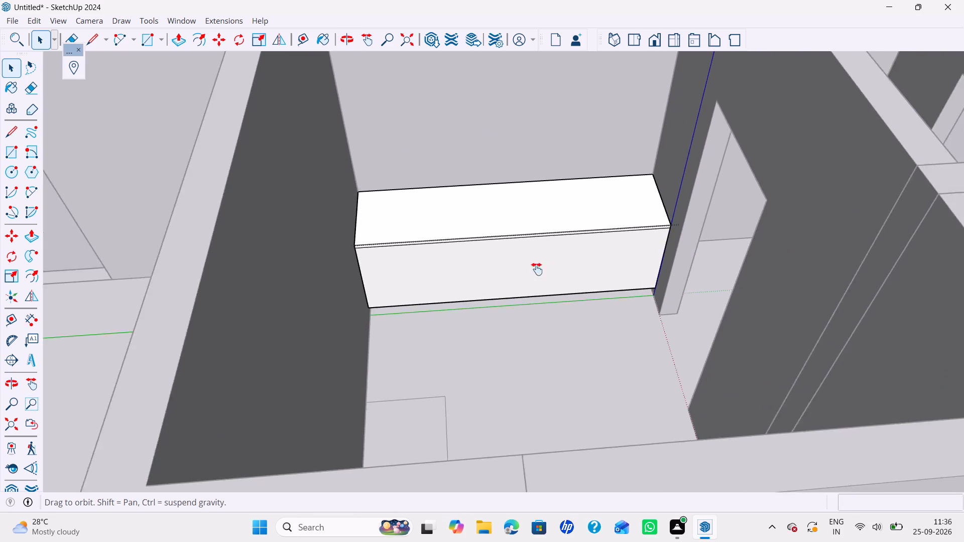
{"action": "middle_click_drag", "start_coordinate": [537, 269], "coordinate": [534, 294], "text": "shift"}
{"action": "middle_click_drag", "start_coordinate": [534, 294], "coordinate": [530, 278]}
{"action": "scroll", "coordinate": [530, 278], "scroll_direction": "up", "scroll_amount": 9}
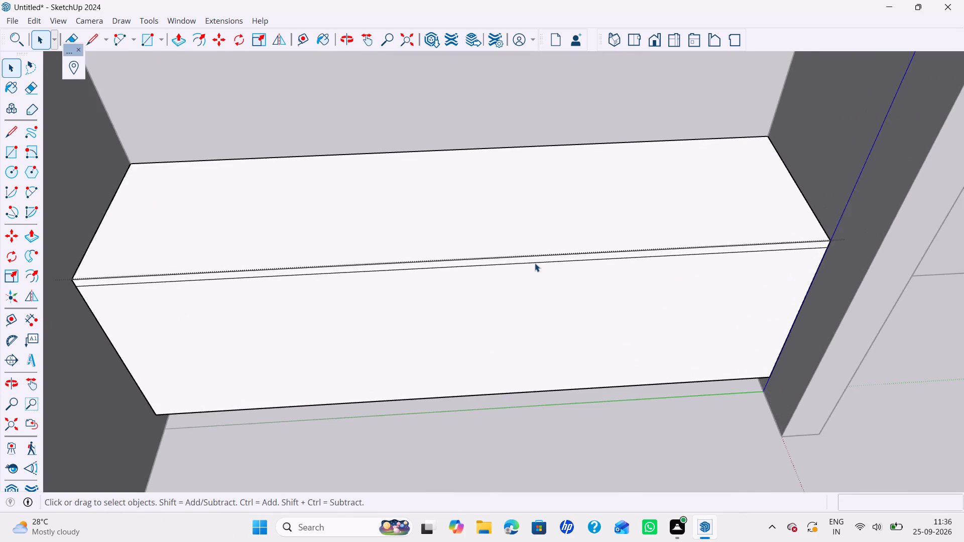
{"action": "scroll", "coordinate": [535, 263], "scroll_direction": "up", "scroll_amount": 1}
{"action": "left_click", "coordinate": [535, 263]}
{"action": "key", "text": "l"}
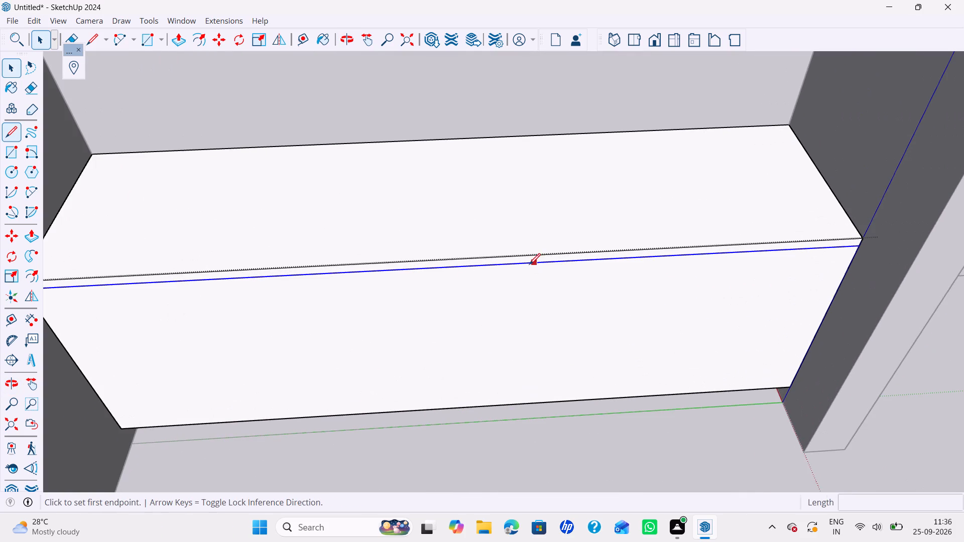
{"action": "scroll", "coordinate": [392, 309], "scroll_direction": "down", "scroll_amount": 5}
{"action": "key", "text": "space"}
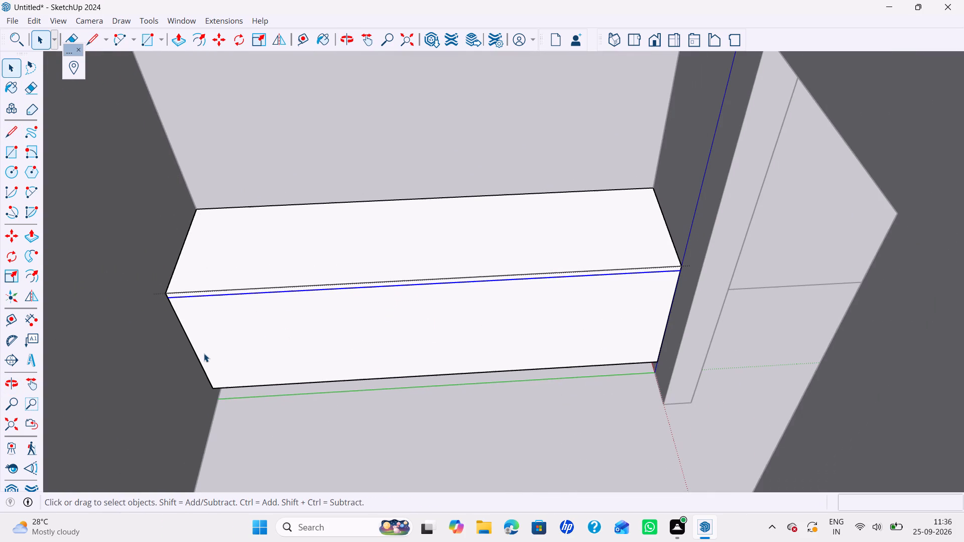
Copy the vertical end edge of the body's front face, opposite the door opening, 600 mm along the front as a divider.
{"action": "left_click", "coordinate": [197, 347]}
{"action": "left_click", "coordinate": [192, 353]}
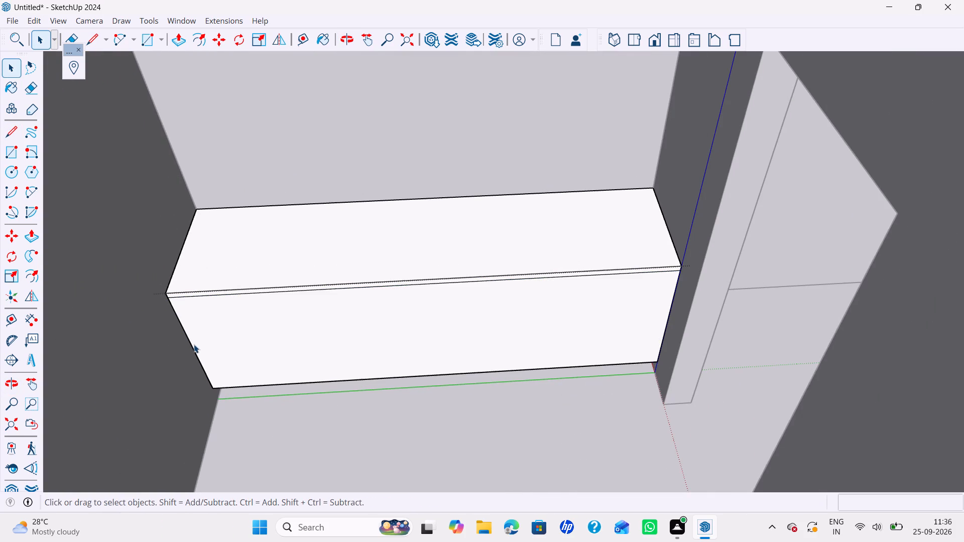
{"action": "left_click", "coordinate": [194, 344]}
{"action": "left_click", "coordinate": [192, 346]}
{"action": "key", "text": "m"}
{"action": "left_click", "coordinate": [213, 390]}
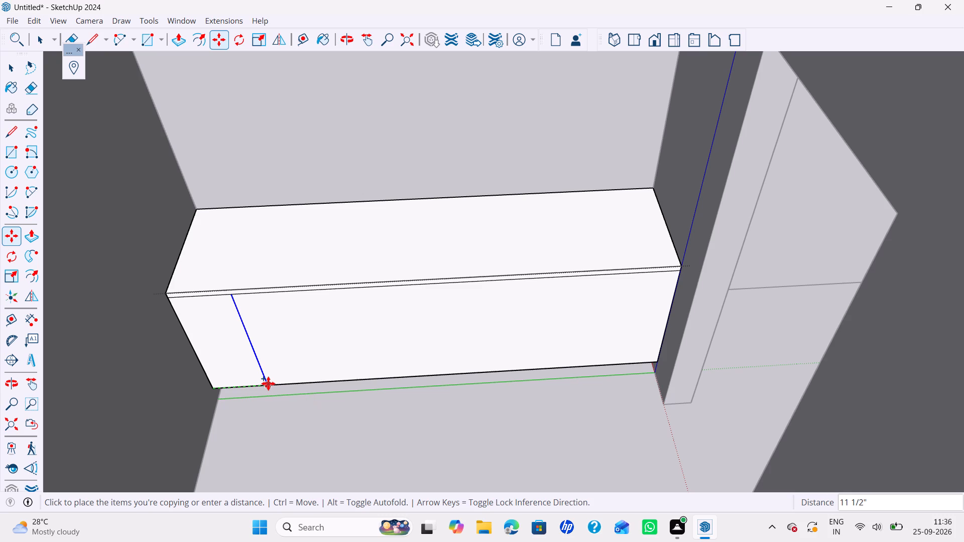
{"action": "type", "text": "600mm"}
{"action": "key", "text": "Return"}
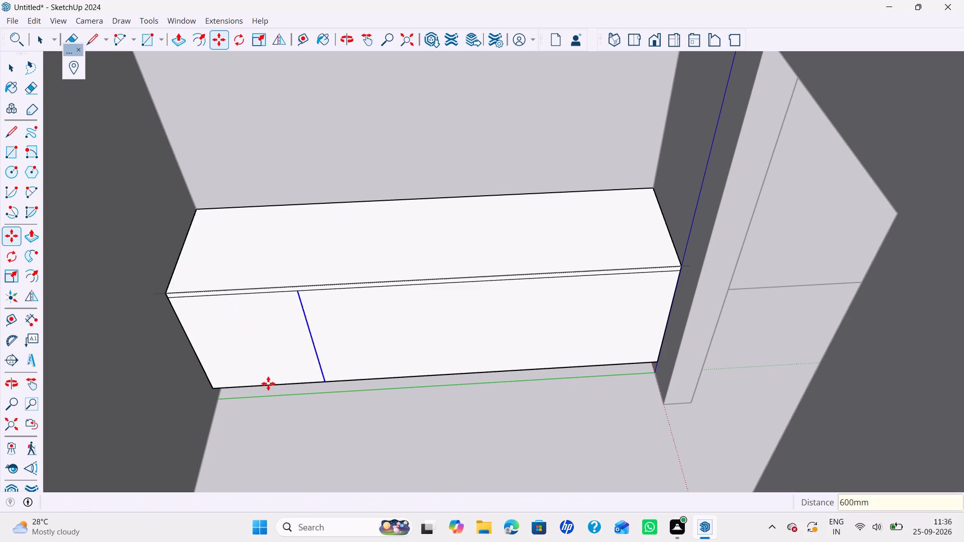
Copy the divider 750 mm along the unit's front toward the door opening.
{"action": "left_click", "coordinate": [325, 381]}
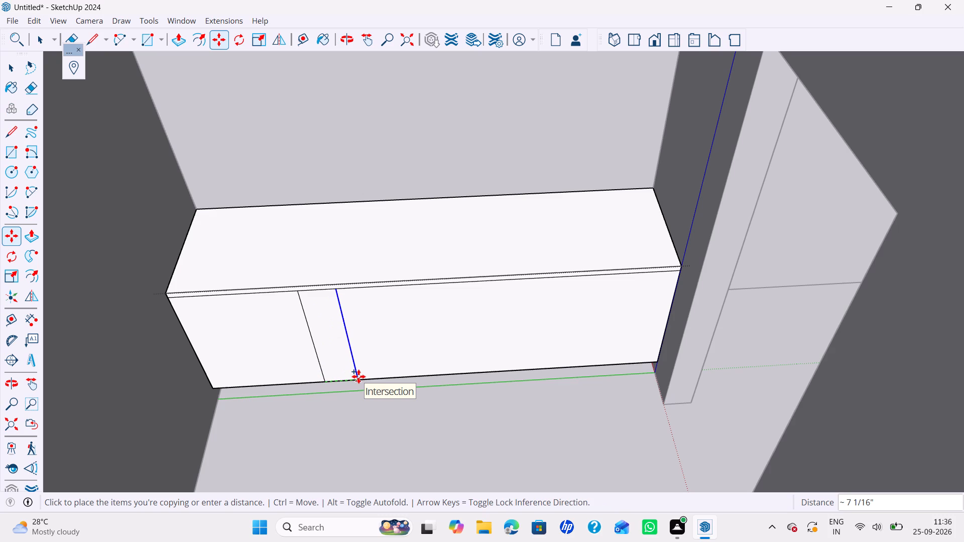
{"action": "type", "text": "75r"}
{"action": "type", "text": "0mm"}
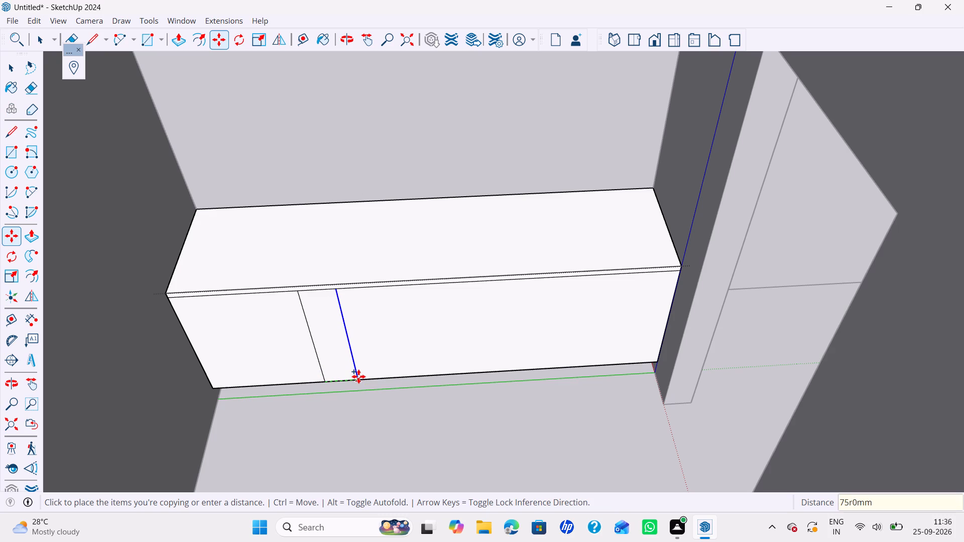
{"action": "key", "text": "Return"}
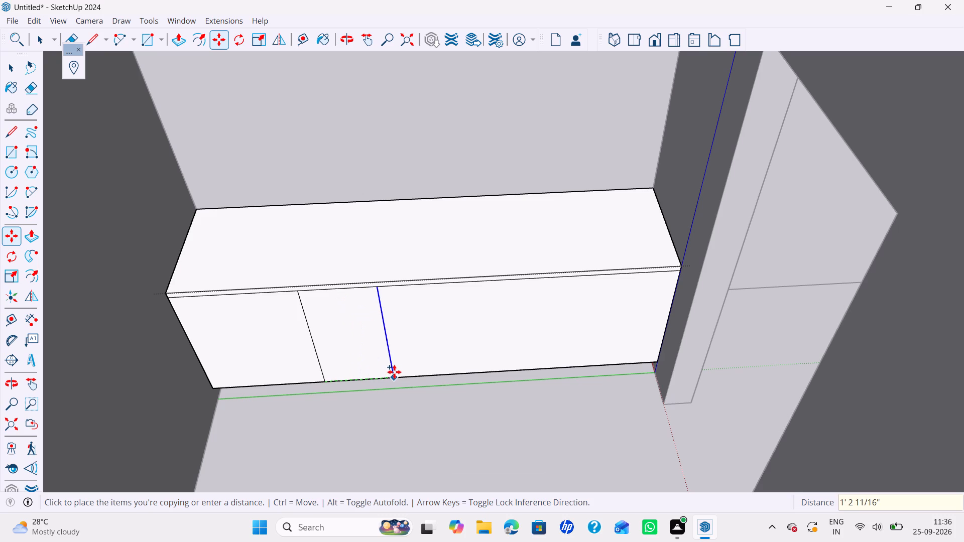
{"action": "type", "text": "75"}
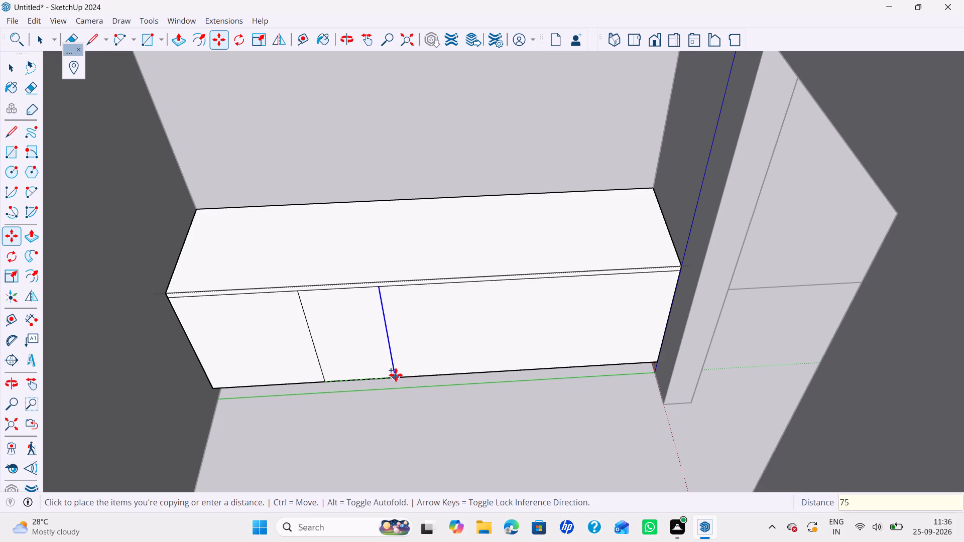
{"action": "key", "text": "0"}
{"action": "type", "text": "mm"}
{"action": "key", "text": "Return"}
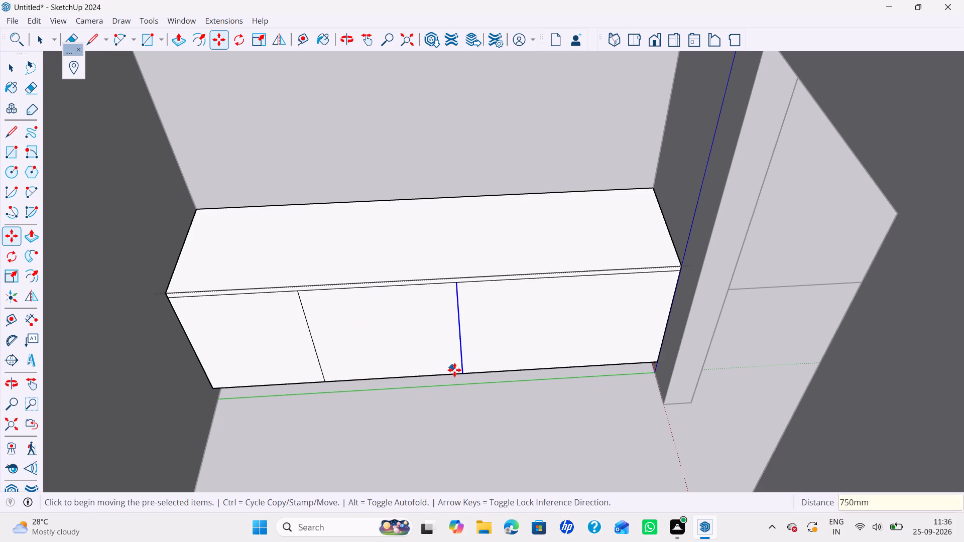
Copy the newest divider another 300 mm along the front toward the door opening.
{"action": "left_click", "coordinate": [458, 373]}
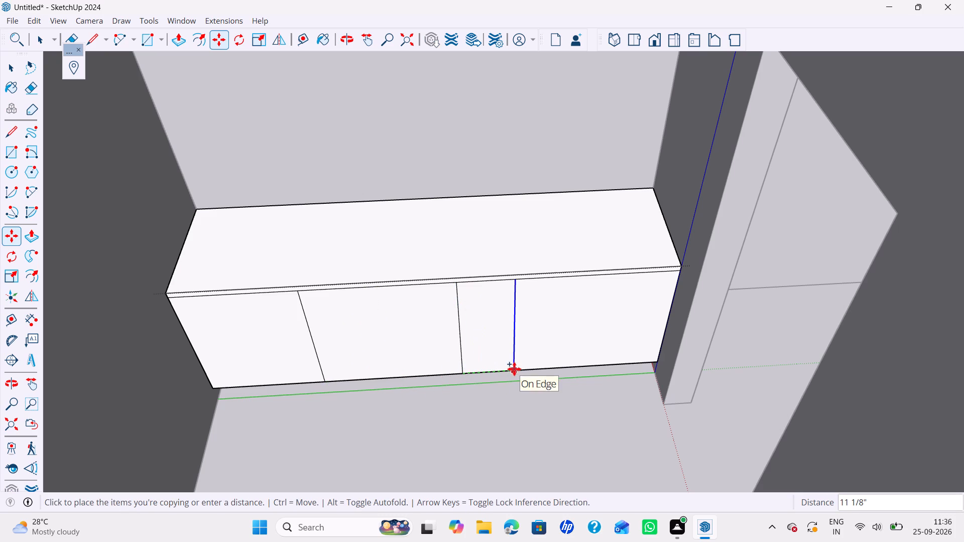
{"action": "key", "text": "3"}
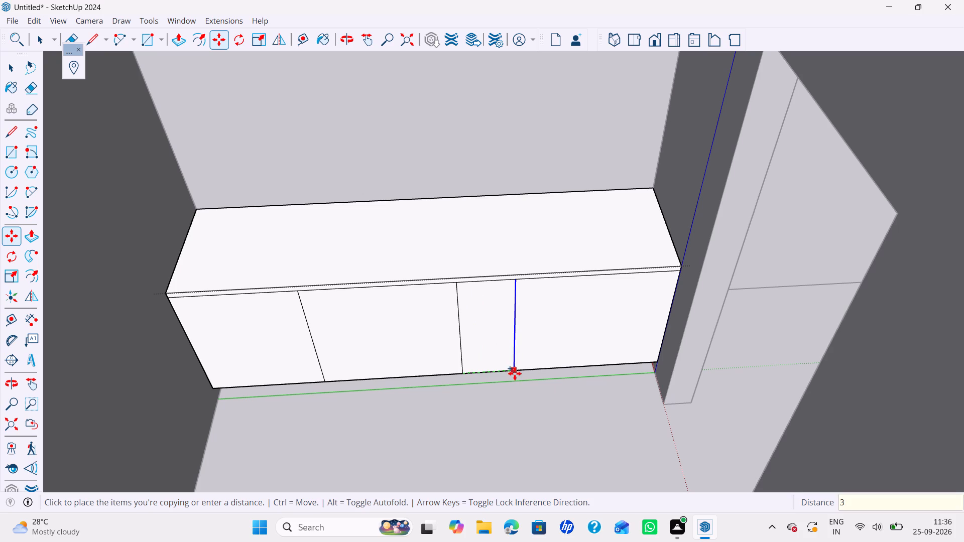
{"action": "type", "text": "00mm"}
{"action": "key", "text": "Return"}
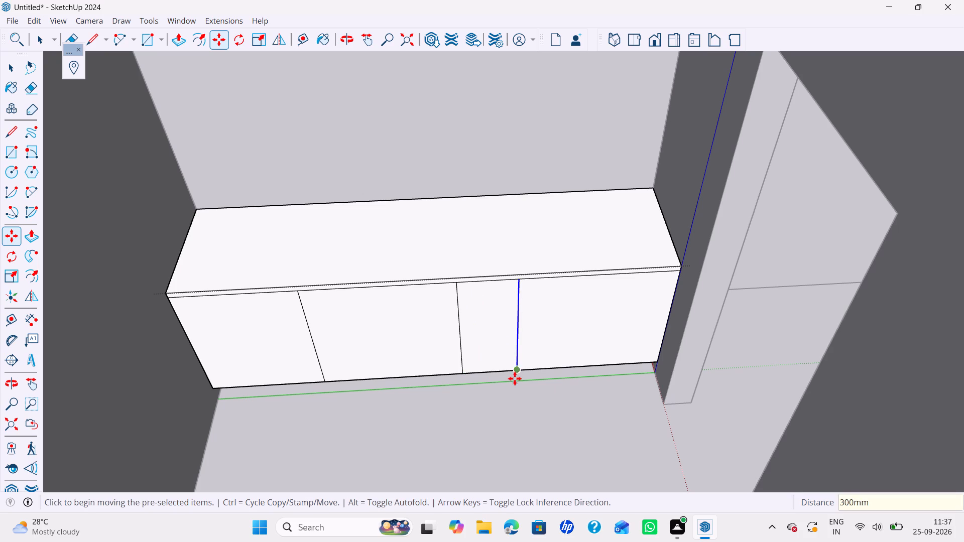
Copy the divider at the end of the 300 mm column 750 mm along the front toward the door opening.
{"action": "left_click", "coordinate": [519, 367]}
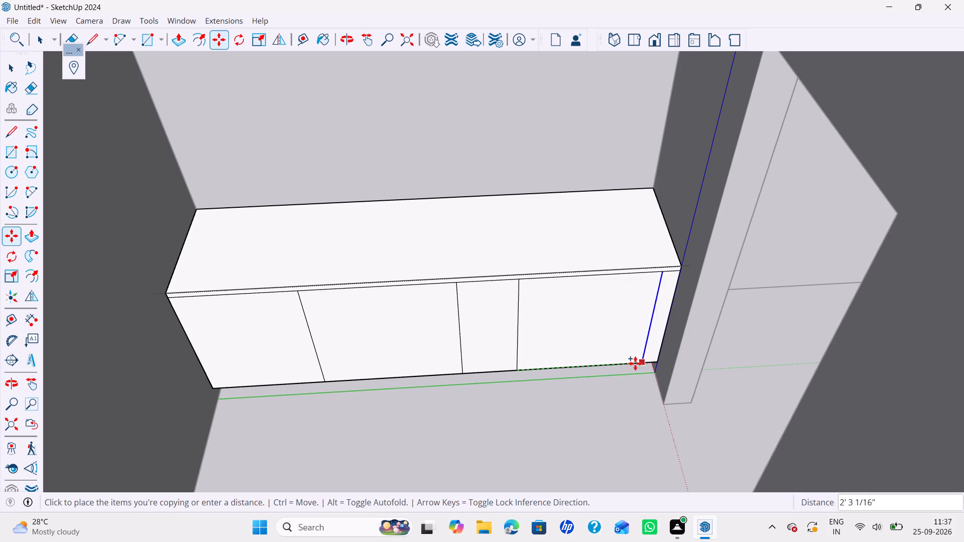
{"action": "key", "text": "space"}
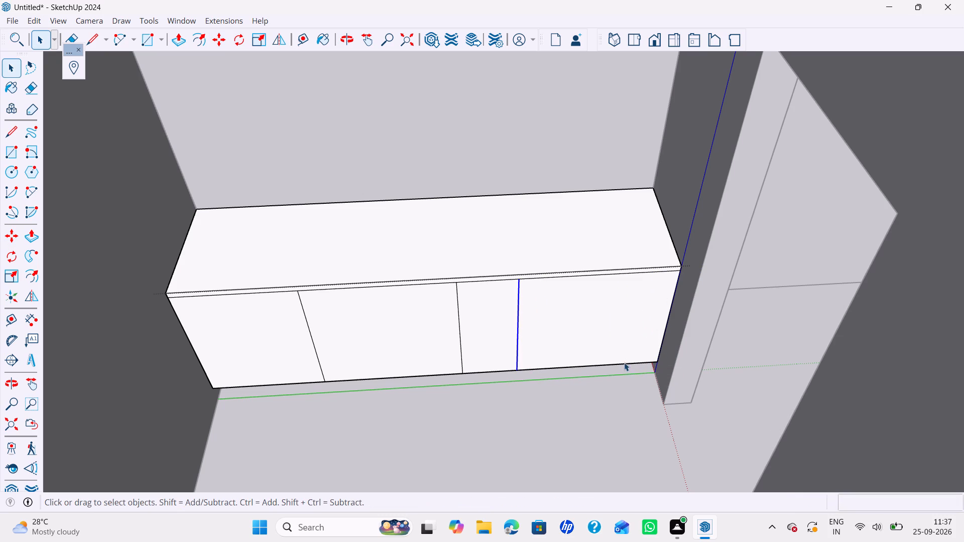
{"action": "middle_click_drag", "start_coordinate": [564, 354], "coordinate": [544, 408]}
{"action": "middle_click_drag", "start_coordinate": [544, 401], "coordinate": [549, 363]}
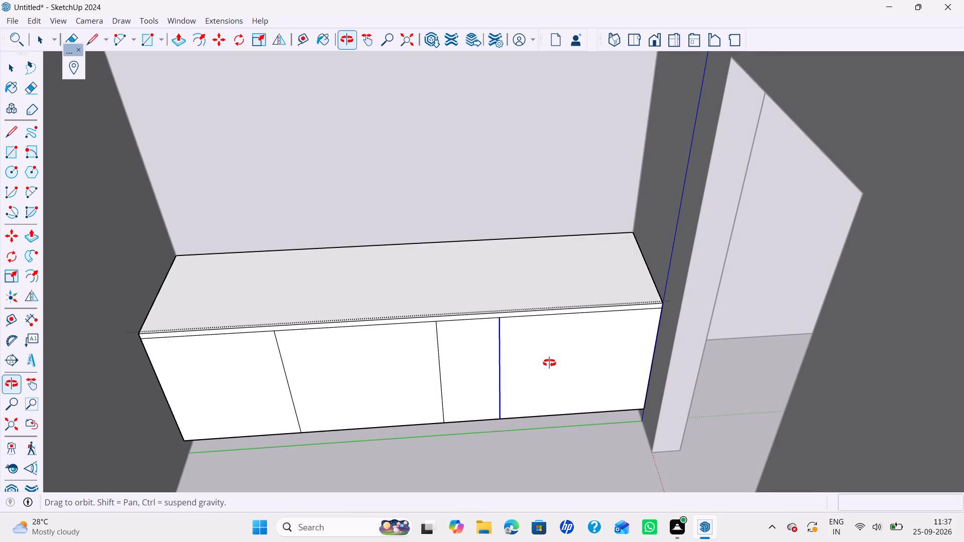
{"action": "middle_click_drag", "start_coordinate": [549, 363], "coordinate": [549, 362]}
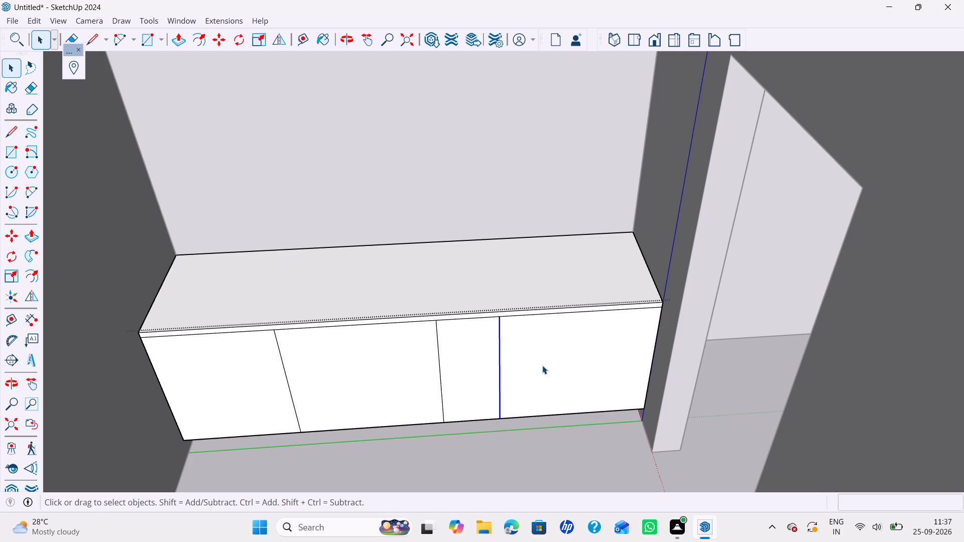
{"action": "key", "text": "m"}
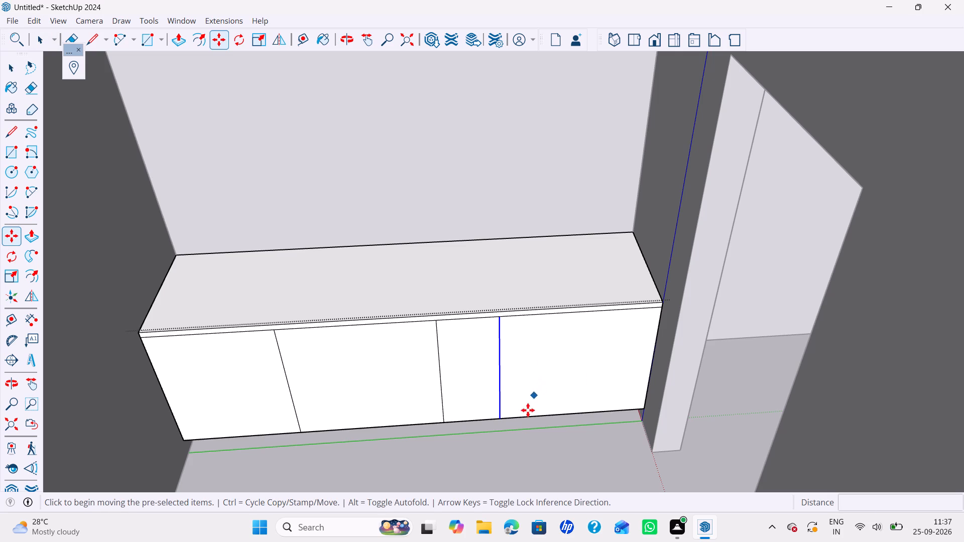
{"action": "left_click", "coordinate": [501, 420]}
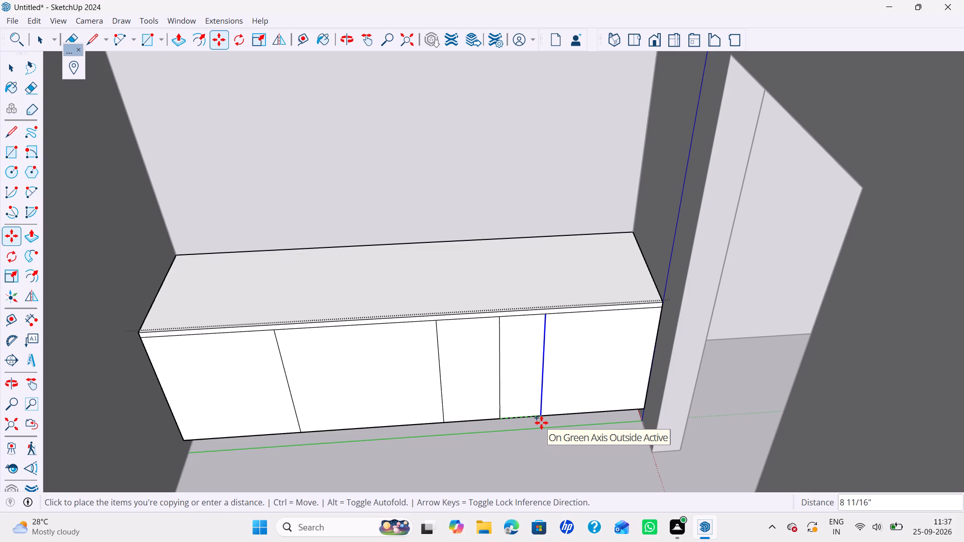
{"action": "type", "text": "750mm"}
{"action": "key", "text": "Return"}
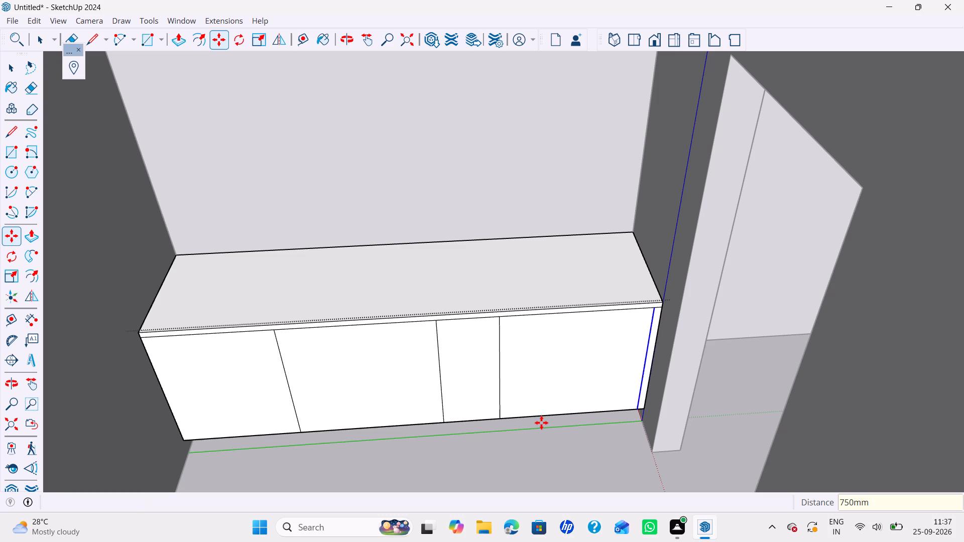
{"action": "key", "text": "space"}
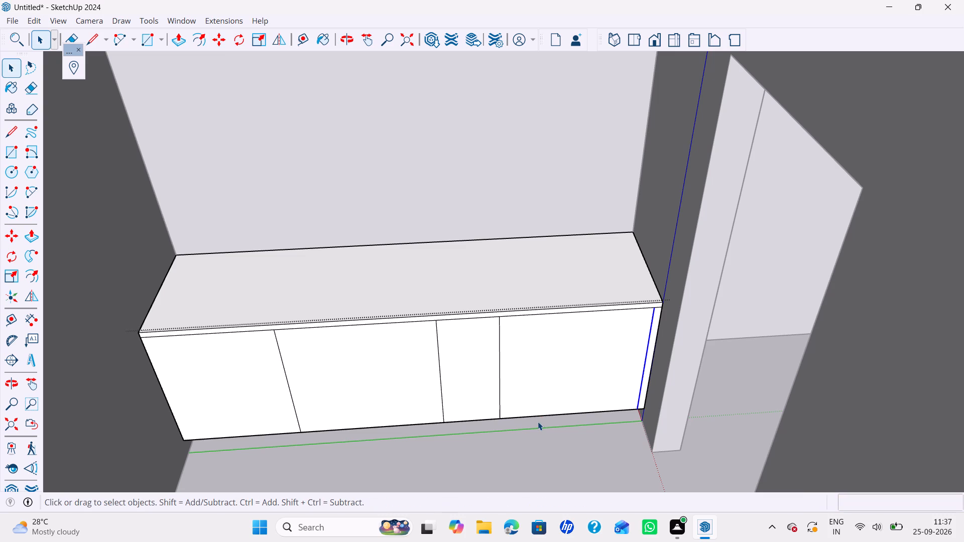
Add the other three dividers on the unit's front to the selection so all four are selected.
{"action": "left_click", "coordinate": [500, 371], "text": "ctrl"}
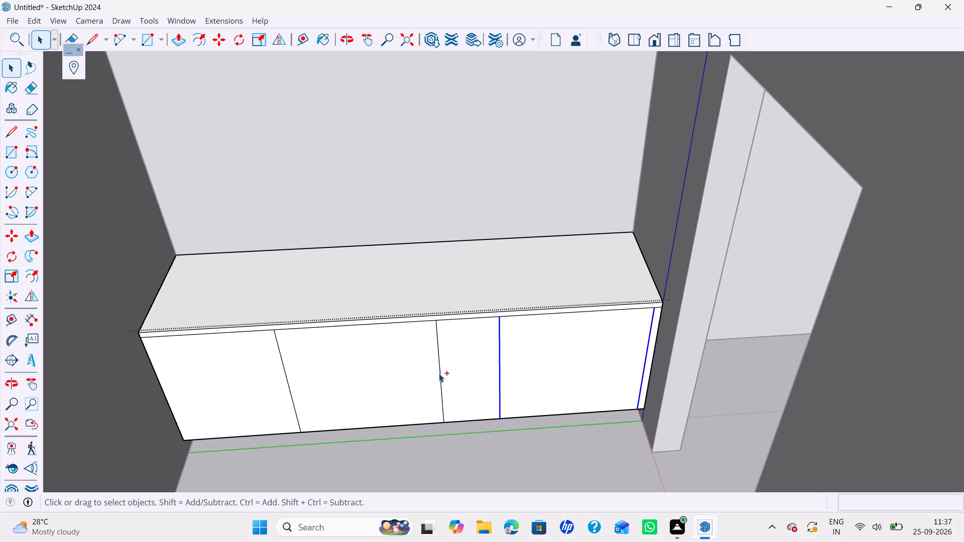
{"action": "left_click", "coordinate": [440, 375], "text": "ctrl"}
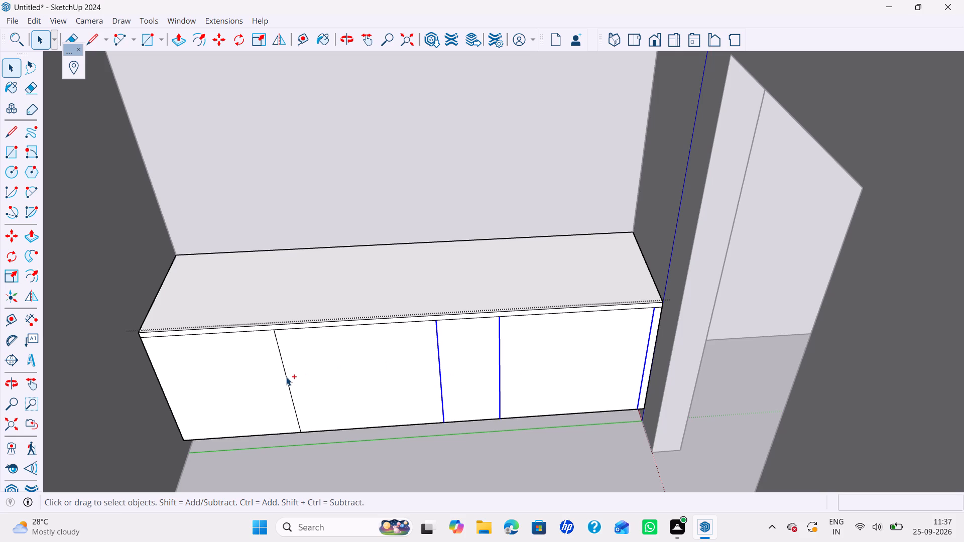
{"action": "left_click", "coordinate": [286, 377], "text": "ctrl"}
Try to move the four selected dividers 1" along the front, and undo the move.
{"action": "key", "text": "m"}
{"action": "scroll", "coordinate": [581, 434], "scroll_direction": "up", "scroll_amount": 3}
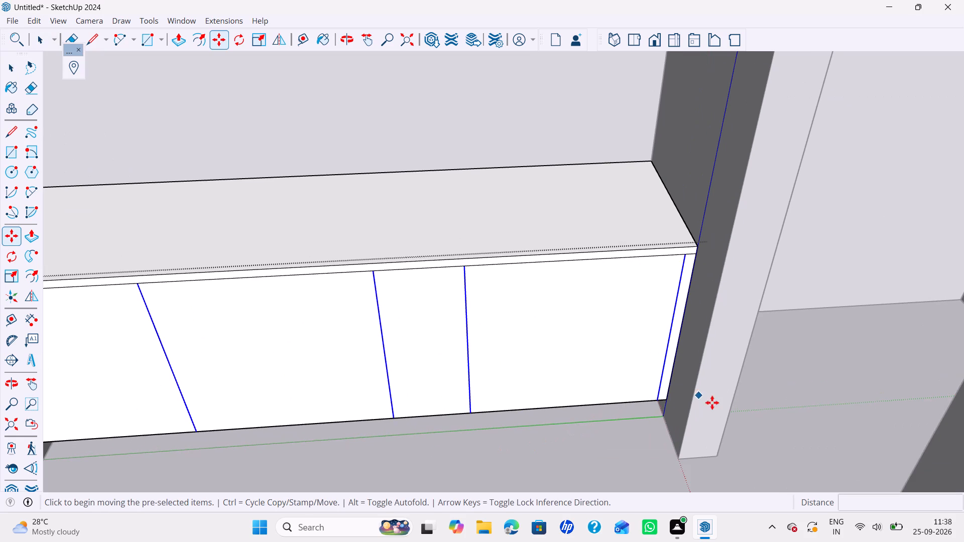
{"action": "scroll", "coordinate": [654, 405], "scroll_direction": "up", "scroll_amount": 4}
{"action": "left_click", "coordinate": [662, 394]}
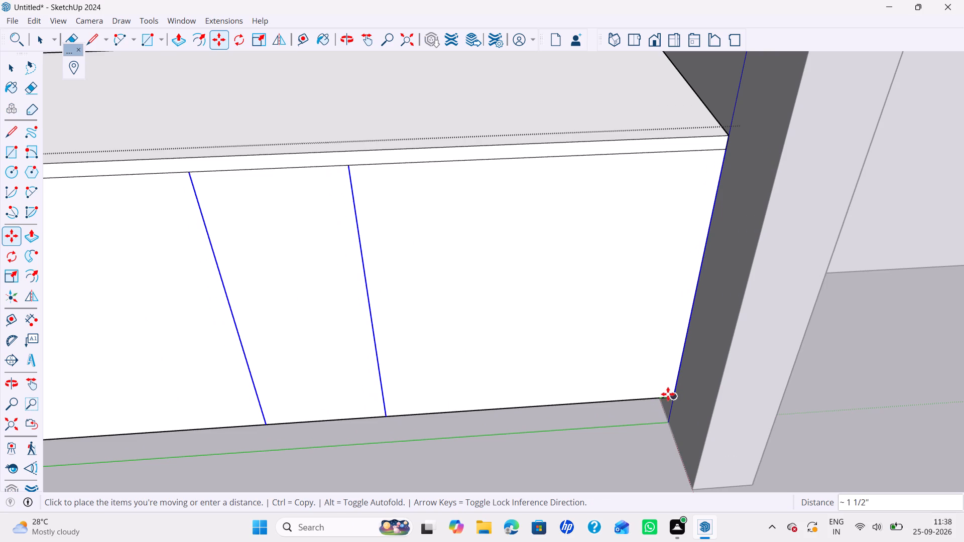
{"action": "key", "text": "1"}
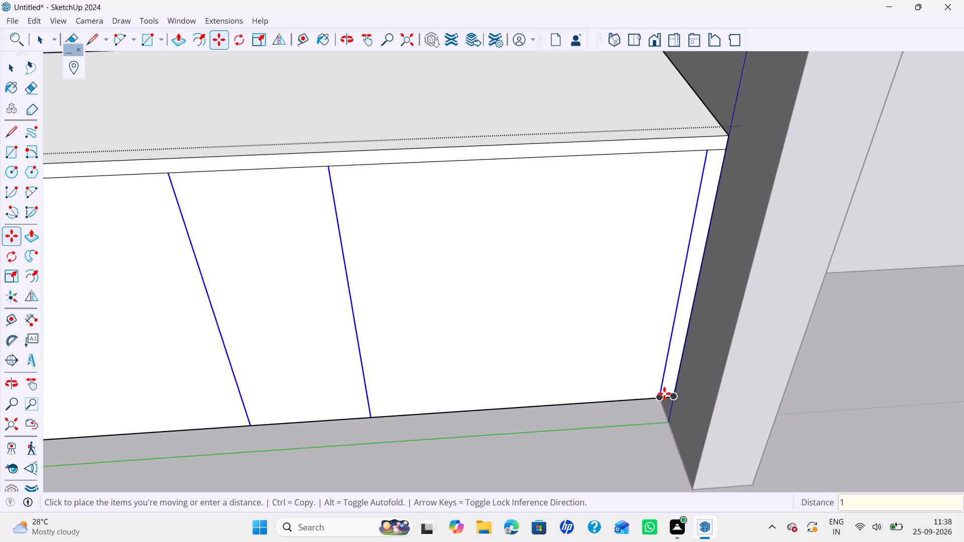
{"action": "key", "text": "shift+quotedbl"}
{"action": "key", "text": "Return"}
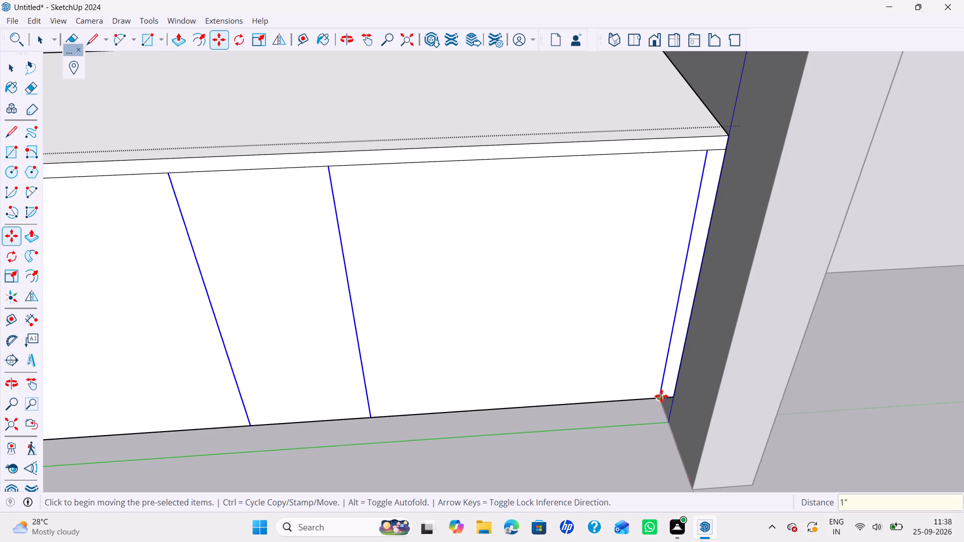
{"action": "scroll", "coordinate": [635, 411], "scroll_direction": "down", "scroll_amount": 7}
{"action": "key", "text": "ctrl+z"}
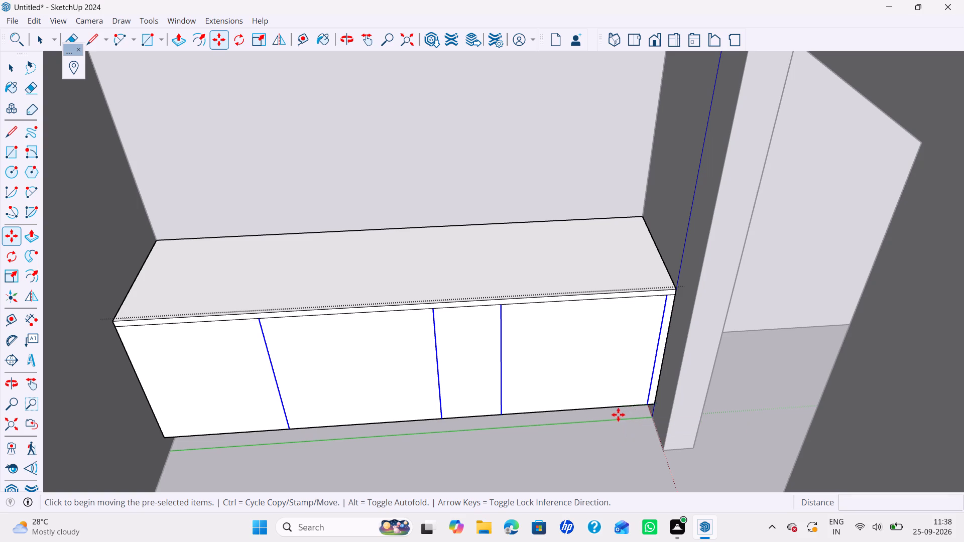
Move the four selected dividers together 1" along the front toward the door opening.
{"action": "scroll", "coordinate": [638, 403], "scroll_direction": "up", "scroll_amount": 4}
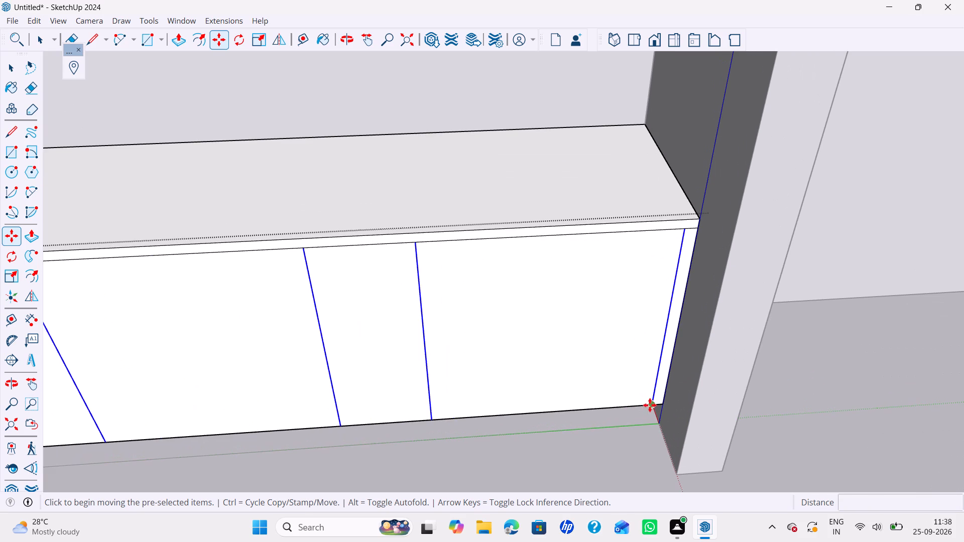
{"action": "left_click", "coordinate": [650, 405]}
{"action": "type", "text": "1\"]"}
{"action": "key", "text": "Return"}
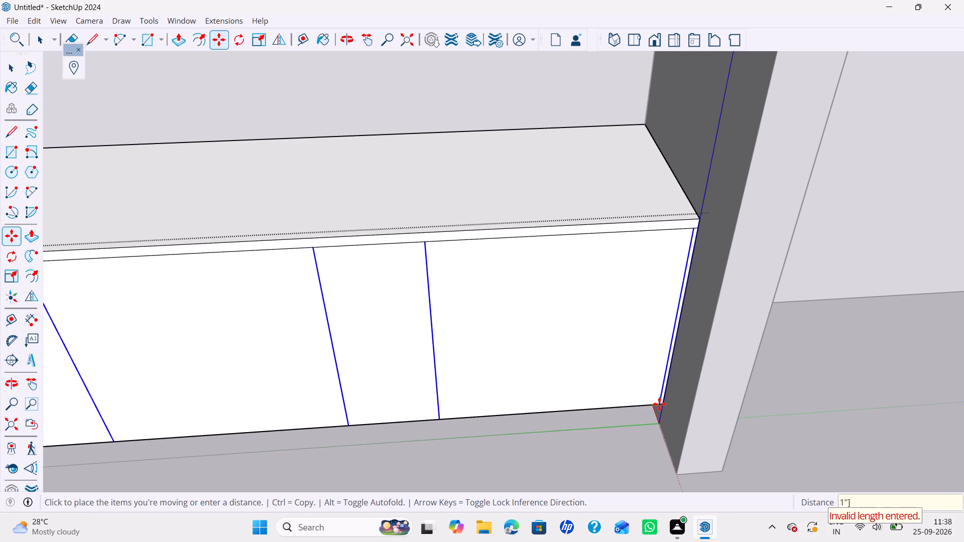
{"action": "key", "text": "BackSpace"}
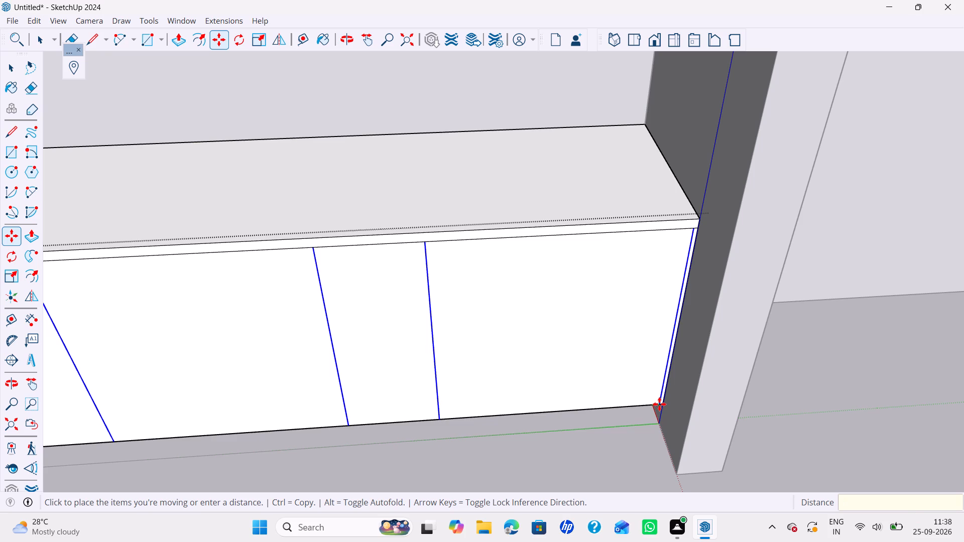
{"action": "type", "text": "1\""}
{"action": "key", "text": "Return"}
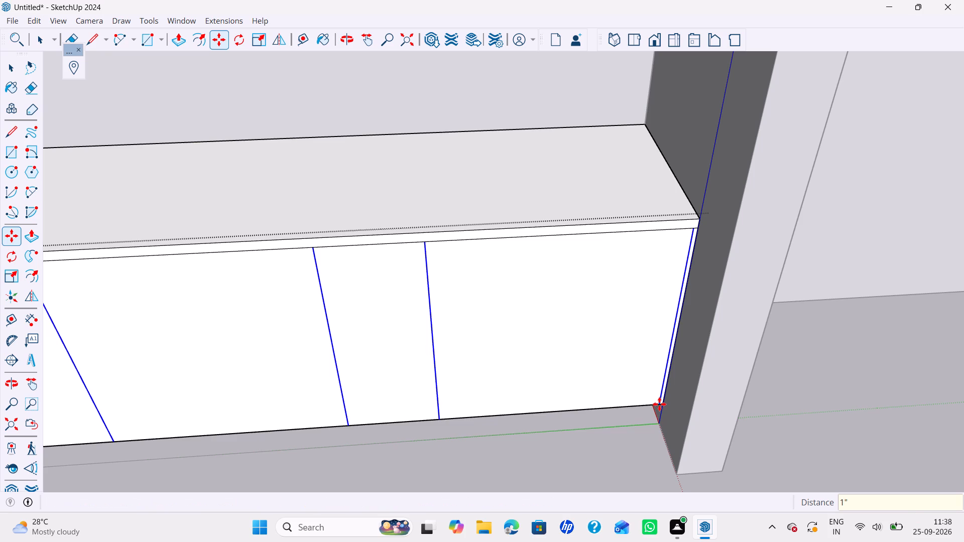
{"action": "key", "text": "space"}
Copy only the divider farthest from the door opening 600 mm back toward the unit's far end.
{"action": "scroll", "coordinate": [639, 409], "scroll_direction": "down", "scroll_amount": 7}
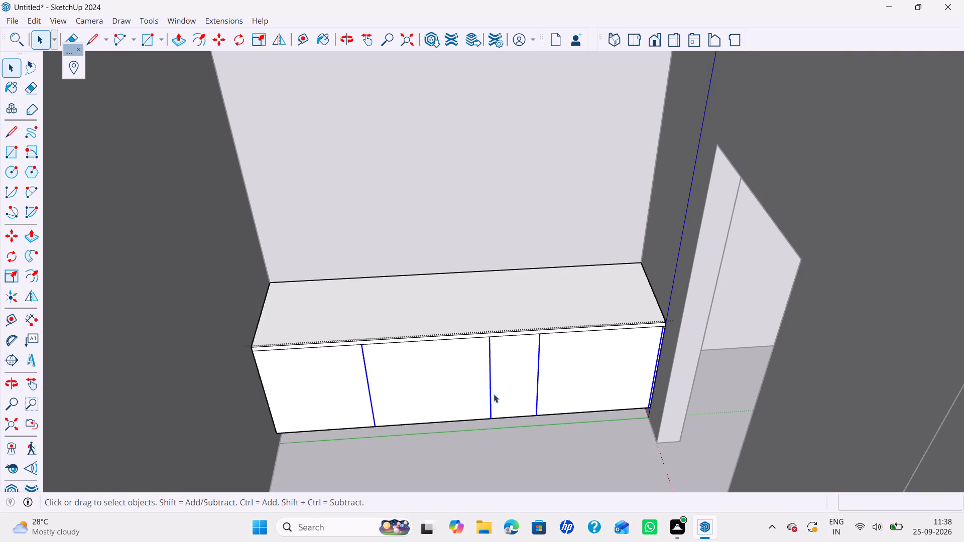
{"action": "left_click", "coordinate": [372, 394]}
{"action": "left_click", "coordinate": [371, 397]}
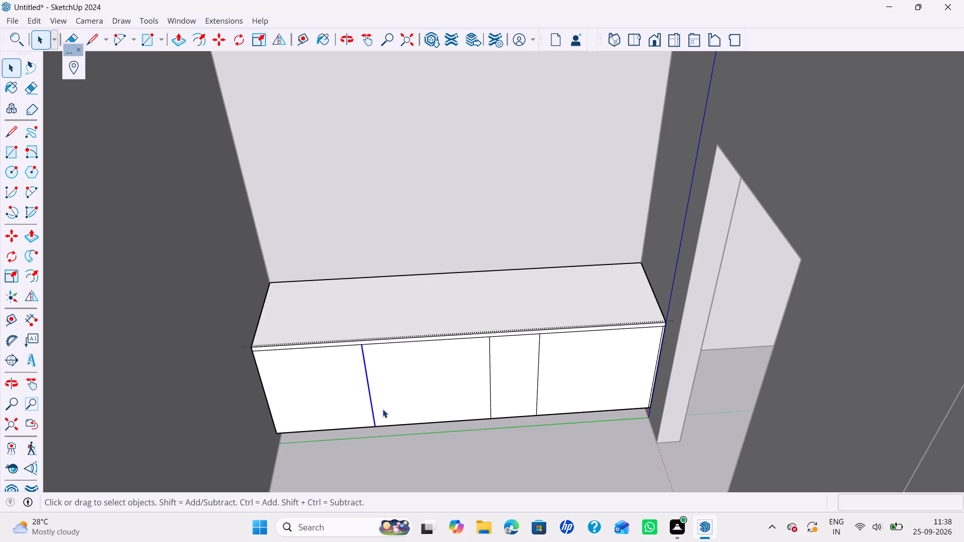
{"action": "key", "text": "m"}
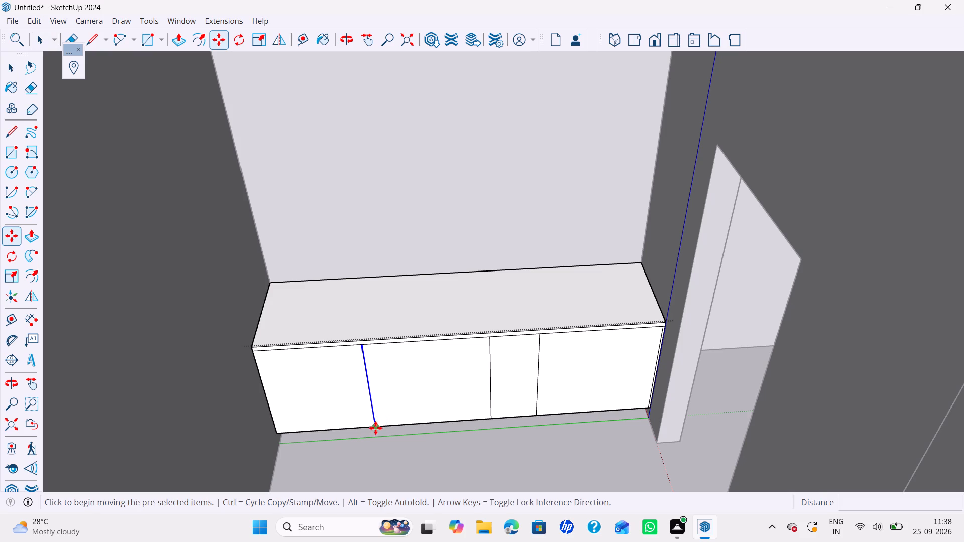
{"action": "left_click", "coordinate": [377, 430], "text": "ctrl"}
{"action": "type", "text": "600mm"}
{"action": "key", "text": "Return"}
{"action": "key", "text": "space"}
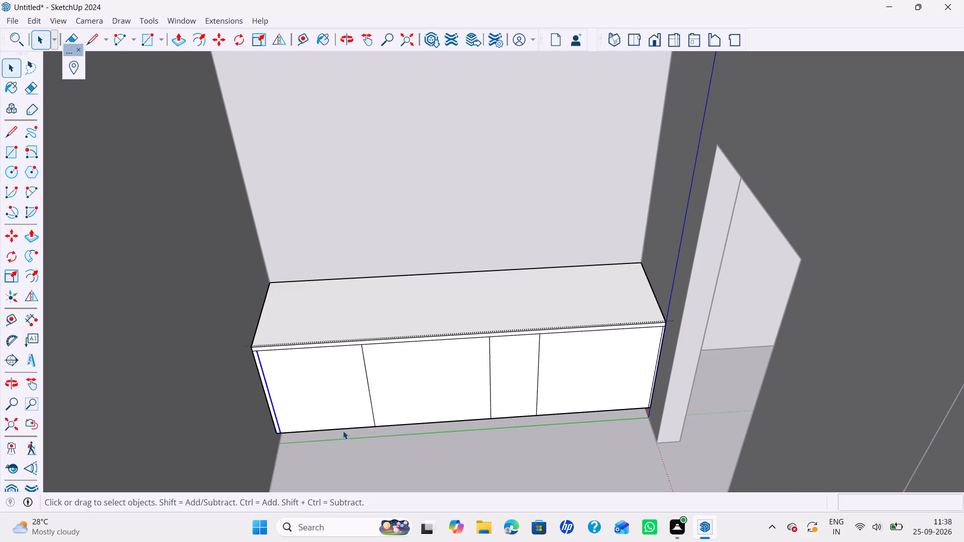
{"action": "scroll", "coordinate": [646, 427], "scroll_direction": "up", "scroll_amount": 2}
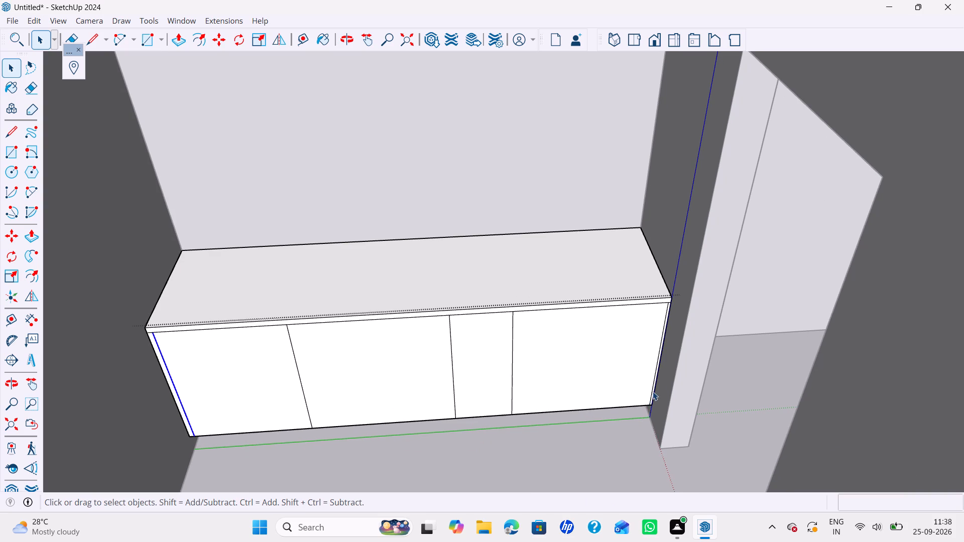
Select all five vertical dividers on the unit's front and move them together about 5/16" toward the unit's far end.
{"action": "left_click", "coordinate": [653, 391]}
{"action": "left_click", "coordinate": [513, 358], "text": "ctrl"}
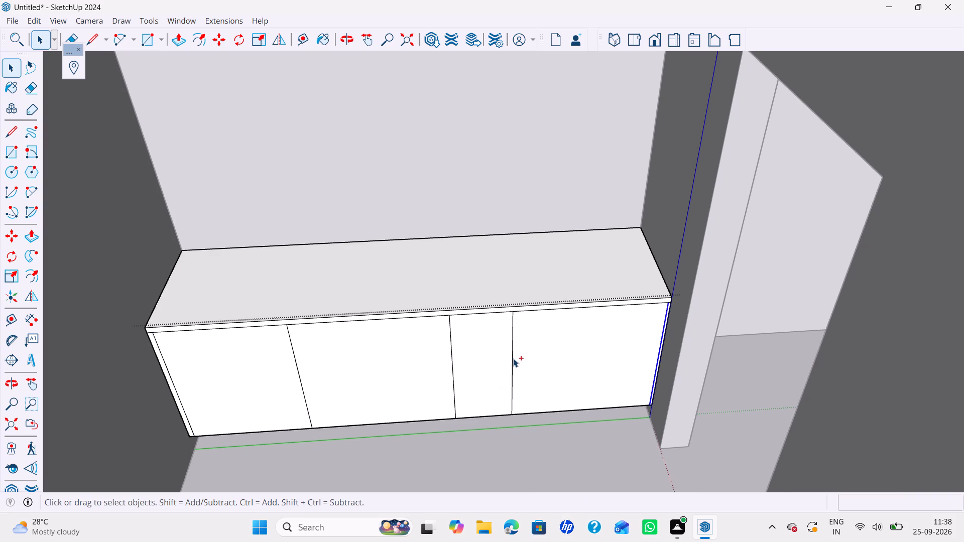
{"action": "left_click", "coordinate": [453, 374], "text": "ctrl"}
{"action": "left_click", "coordinate": [305, 404], "text": "ctrl"}
{"action": "left_click", "coordinate": [184, 413], "text": "ctrl"}
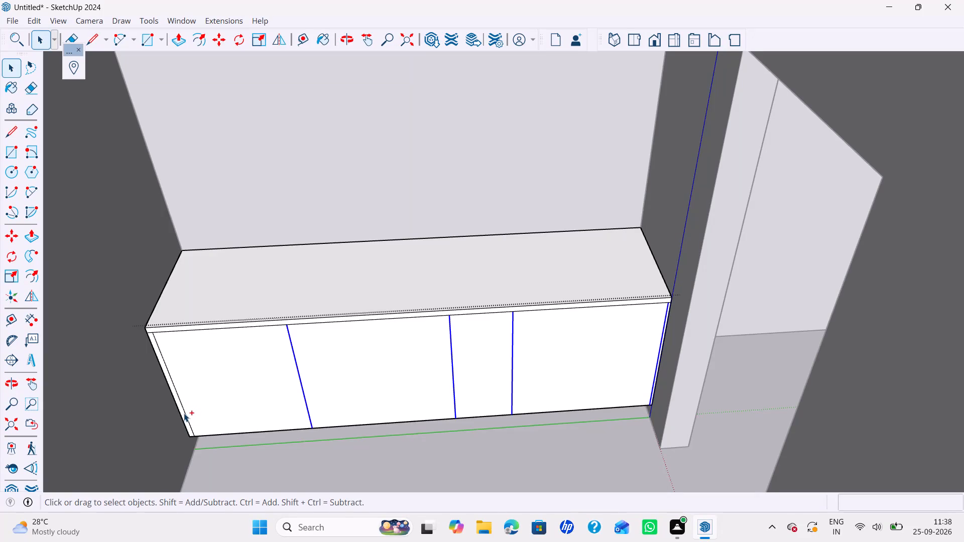
{"action": "key", "text": "m"}
{"action": "scroll", "coordinate": [204, 455], "scroll_direction": "up", "scroll_amount": 10}
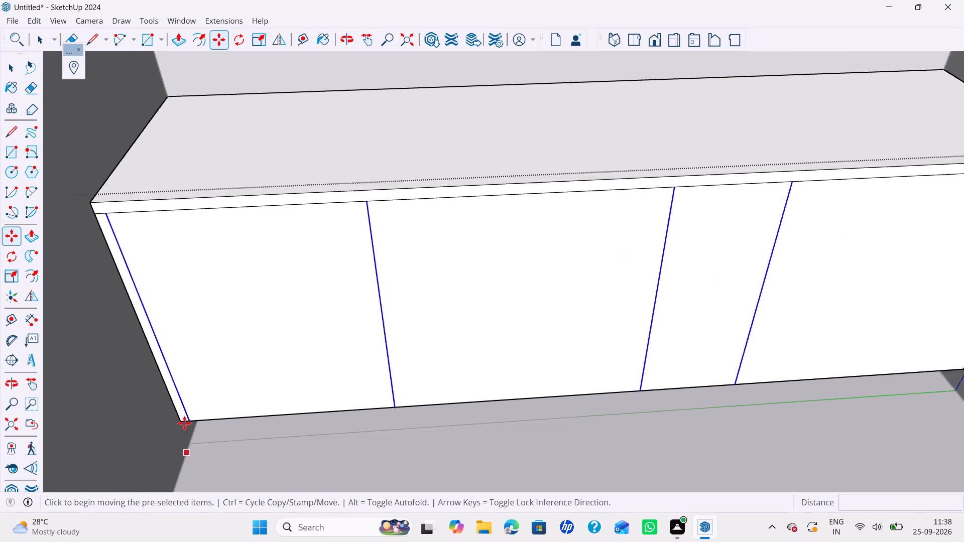
{"action": "scroll", "coordinate": [176, 392], "scroll_direction": "up", "scroll_amount": 5}
{"action": "left_click", "coordinate": [195, 420]}
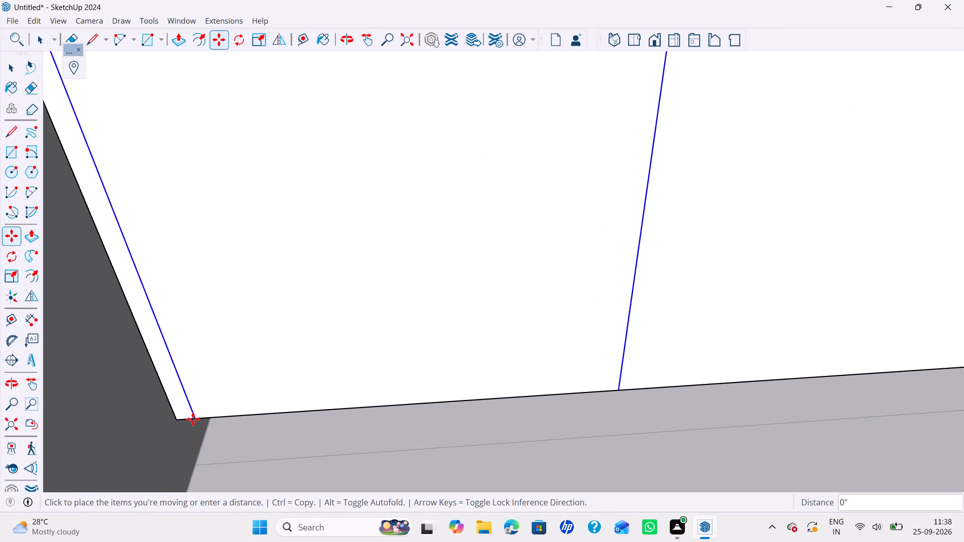
{"action": "left_click", "coordinate": [189, 420]}
{"action": "scroll", "coordinate": [309, 395], "scroll_direction": "down", "scroll_amount": 3}
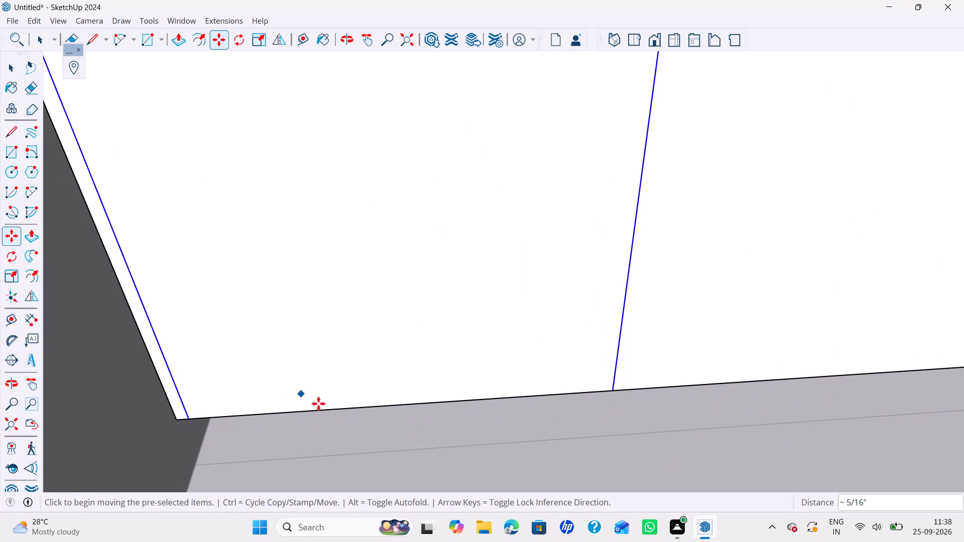
{"action": "scroll", "coordinate": [318, 403], "scroll_direction": "down", "scroll_amount": 11}
{"action": "key", "text": "space"}
Draw a horizontal line about 4' 5 1/8" long at mid-height across the 600 mm column and the adjoining 750 mm column.
{"action": "scroll", "coordinate": [360, 405], "scroll_direction": "down", "scroll_amount": 7}
{"action": "middle_click_drag", "start_coordinate": [364, 412], "coordinate": [346, 413], "text": "ctrl"}
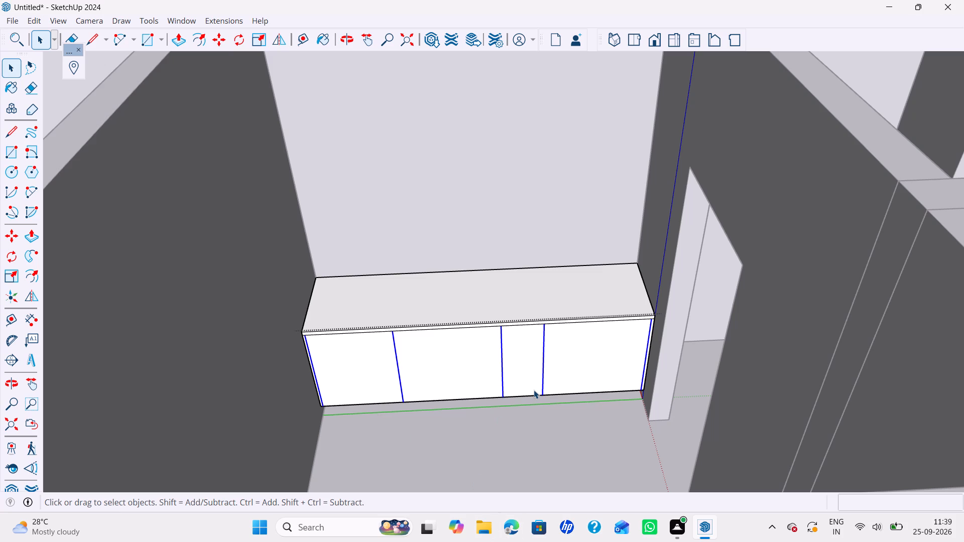
{"action": "middle_click_drag", "start_coordinate": [534, 388], "coordinate": [529, 400], "text": "shift"}
{"action": "middle_click_drag", "start_coordinate": [519, 393], "coordinate": [507, 363]}
{"action": "middle_click_drag", "start_coordinate": [507, 363], "coordinate": [495, 401]}
{"action": "middle_click_drag", "start_coordinate": [508, 339], "coordinate": [506, 381], "text": "shift"}
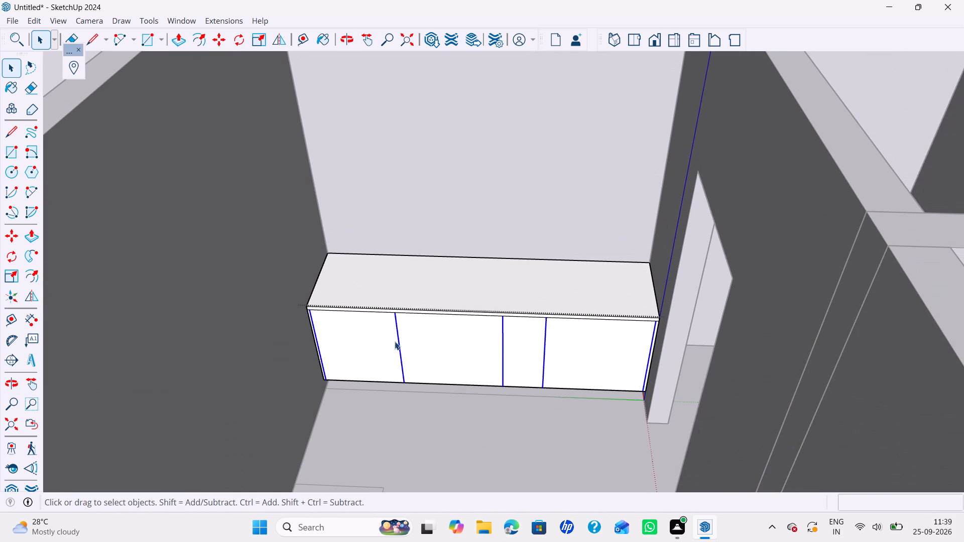
{"action": "key", "text": "l"}
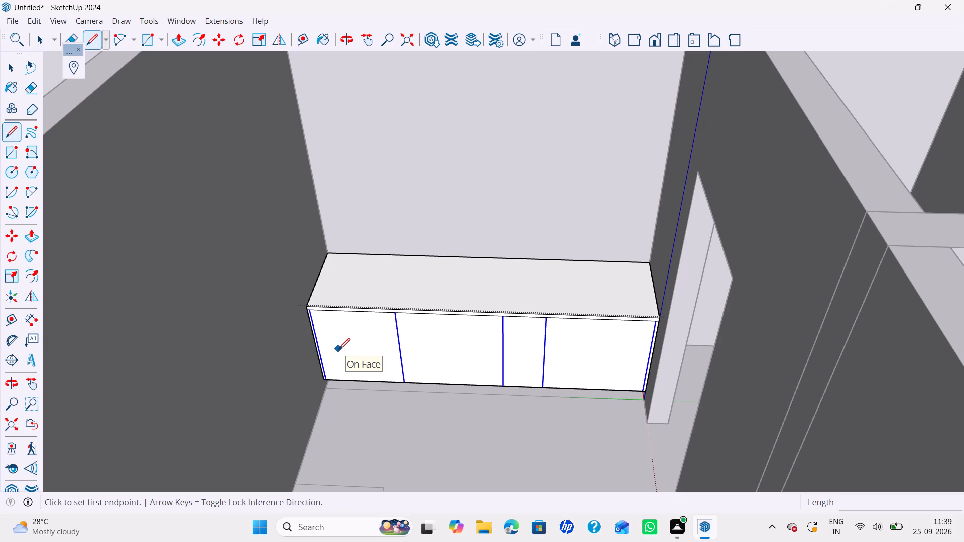
{"action": "left_click", "coordinate": [320, 343]}
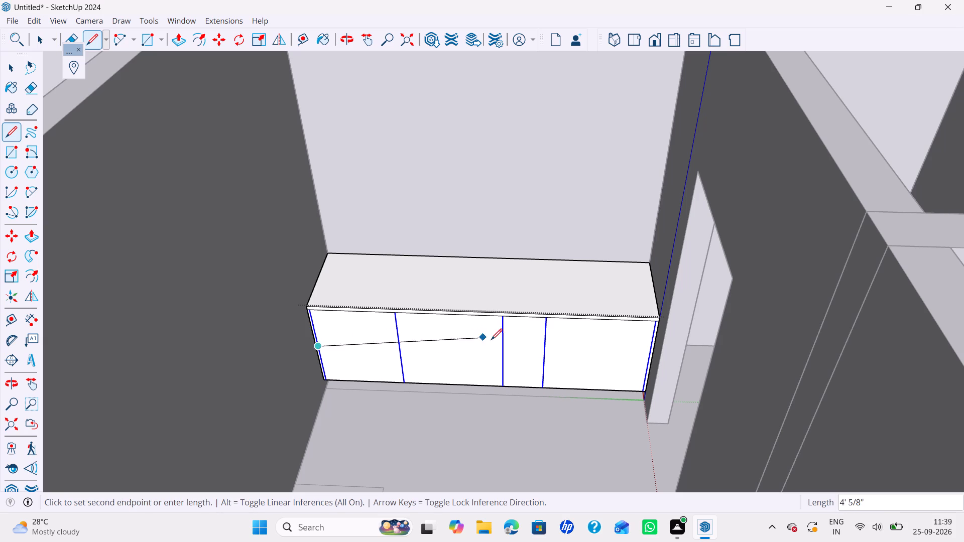
{"action": "left_click", "coordinate": [504, 354]}
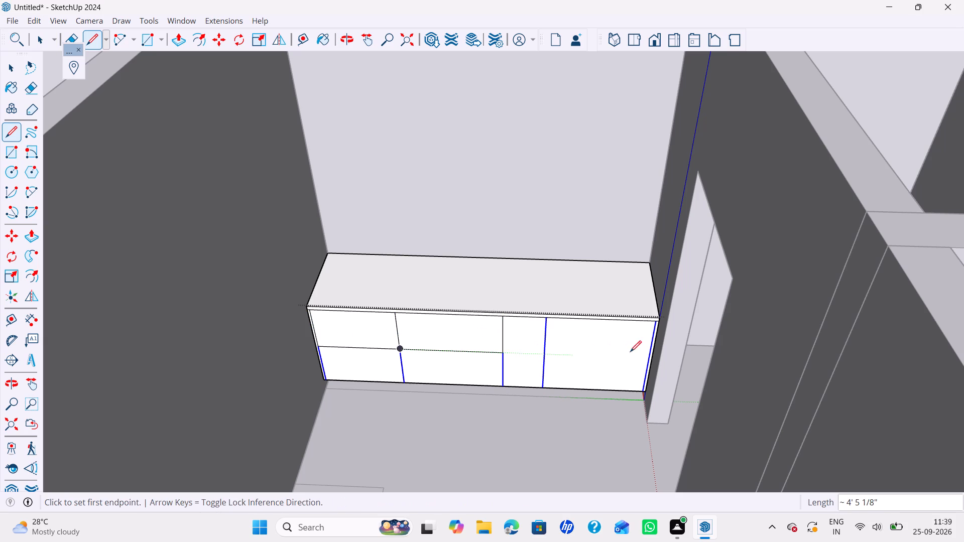
Split the 750 mm column nearest the door opening into two halves with a vertical line about 2' 4 3/8" long.
{"action": "left_click", "coordinate": [599, 391]}
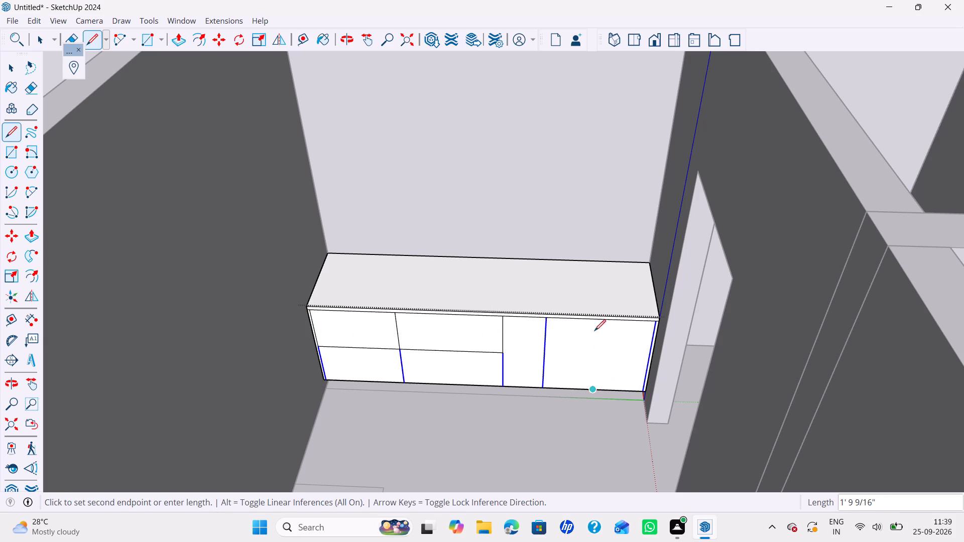
{"action": "scroll", "coordinate": [602, 318], "scroll_direction": "up", "scroll_amount": 1}
{"action": "left_click", "coordinate": [604, 323]}
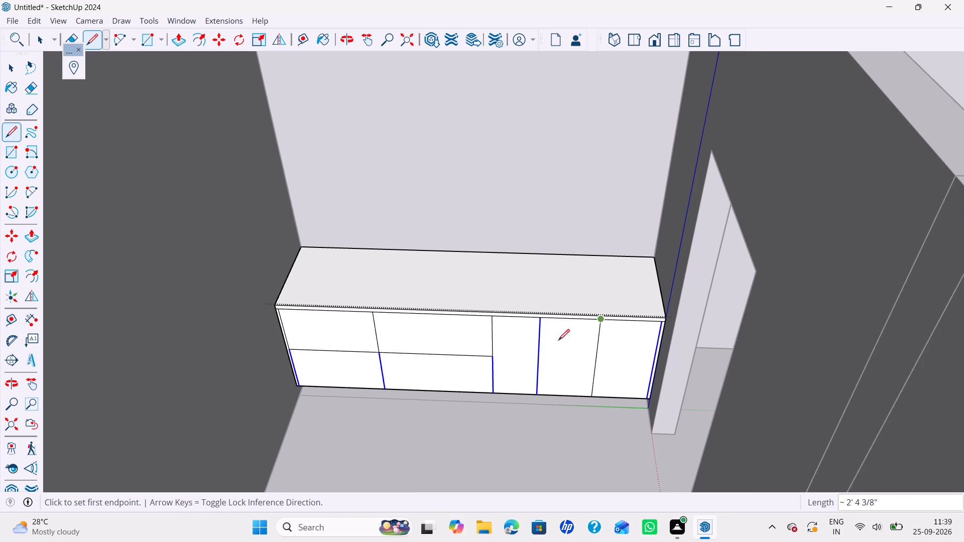
Halve the upper part of the 750 mm column beside the 600 mm column with a horizontal line about 2' 5 1/2" long.
{"action": "left_click", "coordinate": [379, 330]}
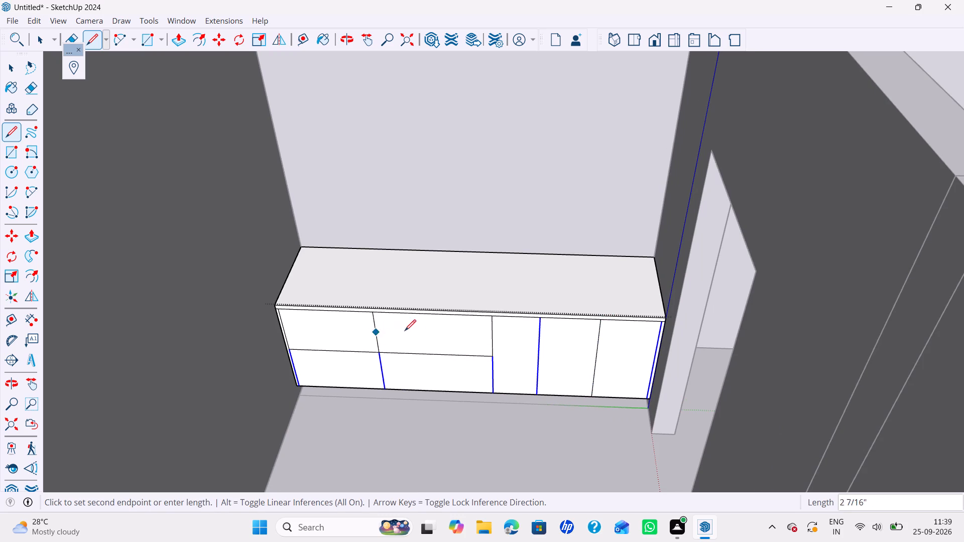
{"action": "left_click", "coordinate": [491, 335]}
{"action": "key", "text": "space"}
In a separate group, draw rectangles over the upper and lower sections of the 600 mm column.
{"action": "scroll", "coordinate": [477, 350], "scroll_direction": "down", "scroll_amount": 3}
{"action": "middle_click_drag", "start_coordinate": [474, 355], "coordinate": [477, 371], "text": "shift"}
{"action": "right_click", "coordinate": [494, 257]}
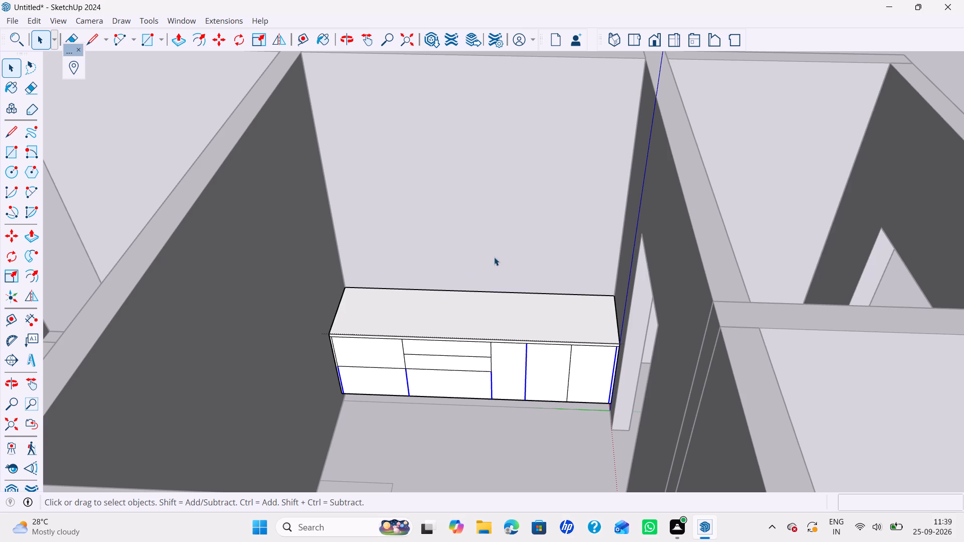
{"action": "left_click", "coordinate": [525, 301]}
{"action": "key", "text": "r"}
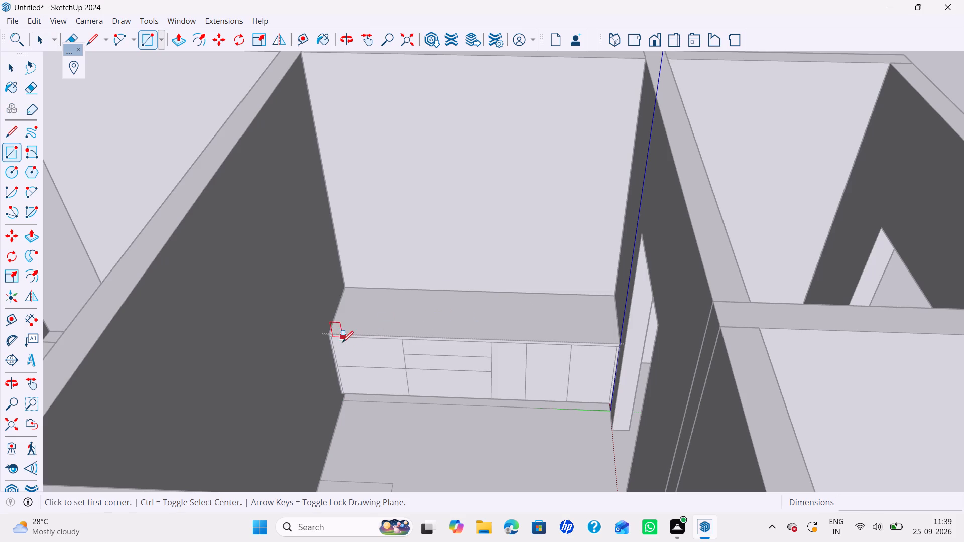
{"action": "scroll", "coordinate": [347, 349], "scroll_direction": "up", "scroll_amount": 9}
{"action": "scroll", "coordinate": [311, 321], "scroll_direction": "up", "scroll_amount": 3}
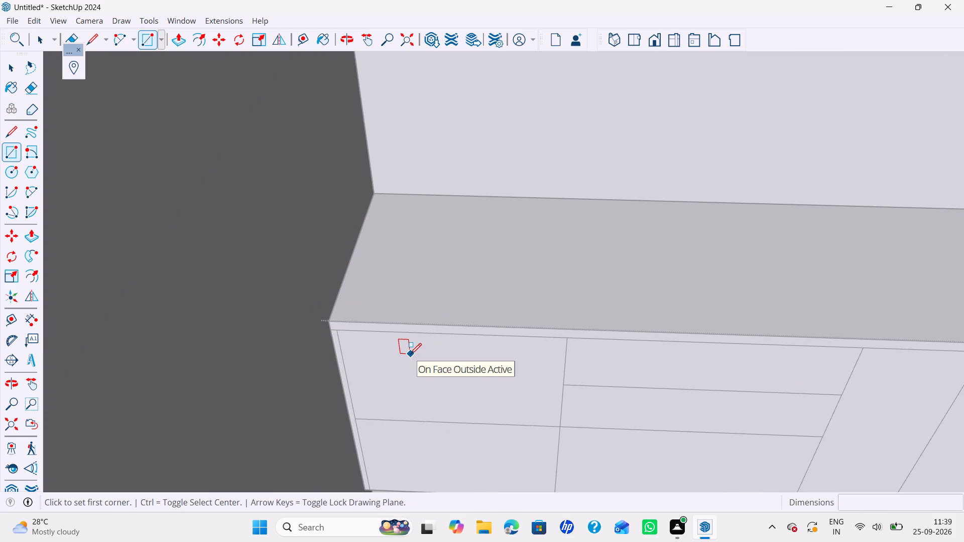
{"action": "left_click", "coordinate": [338, 331]}
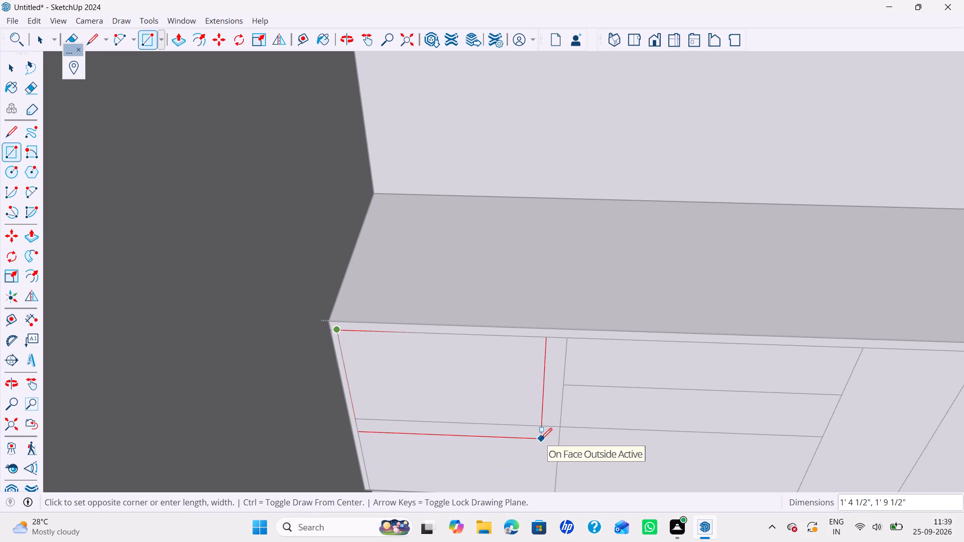
{"action": "left_click", "coordinate": [559, 428]}
{"action": "key", "text": "space"}
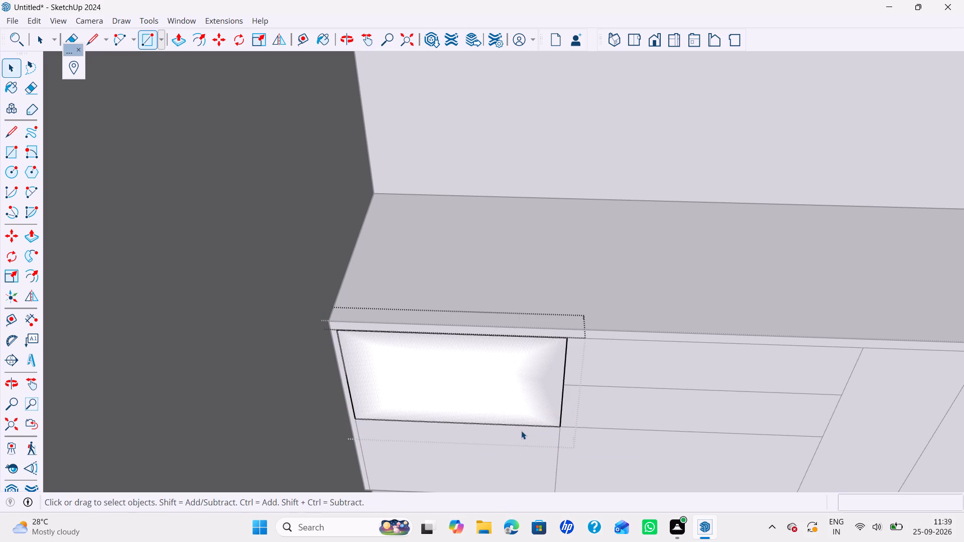
{"action": "key", "text": "r"}
{"action": "left_click", "coordinate": [560, 427]}
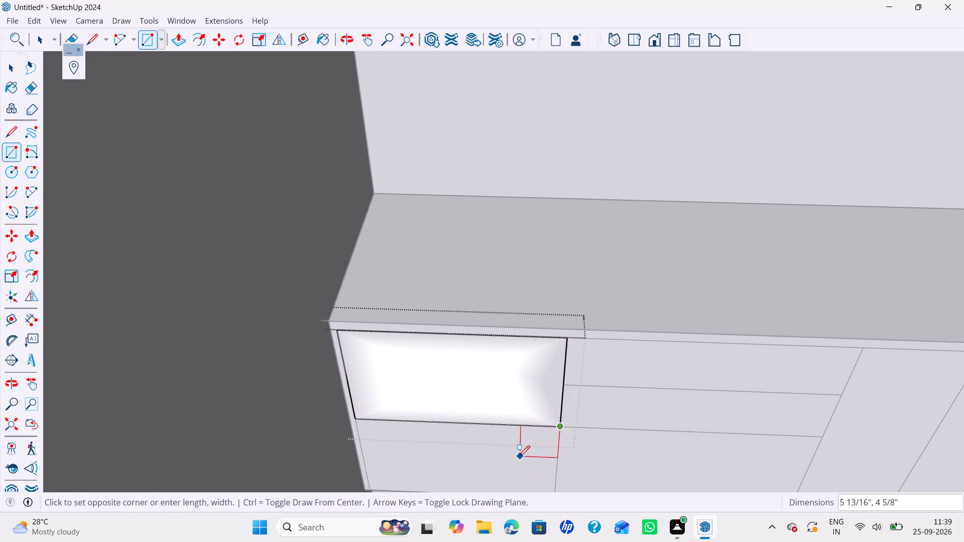
{"action": "middle_click_drag", "start_coordinate": [526, 424], "coordinate": [538, 384], "text": "shift"}
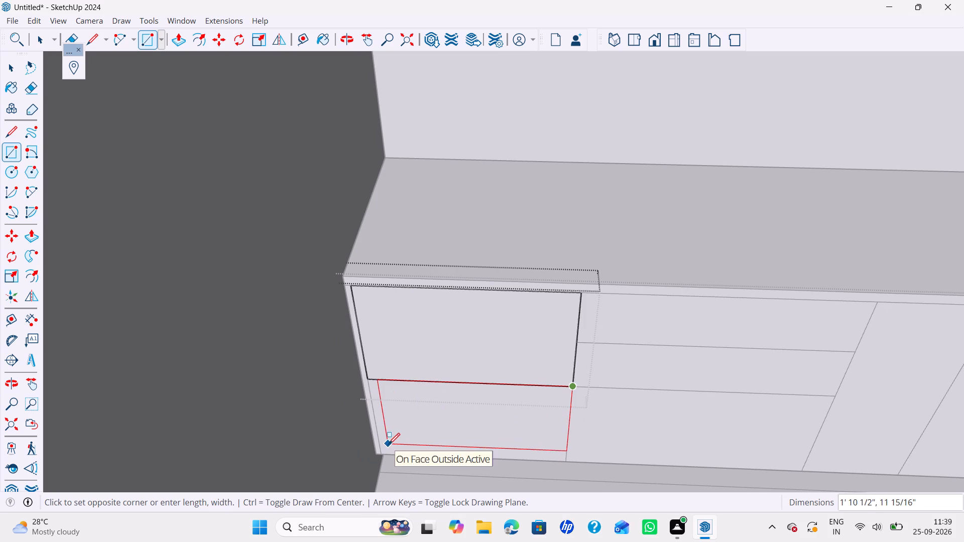
{"action": "left_click", "coordinate": [382, 457]}
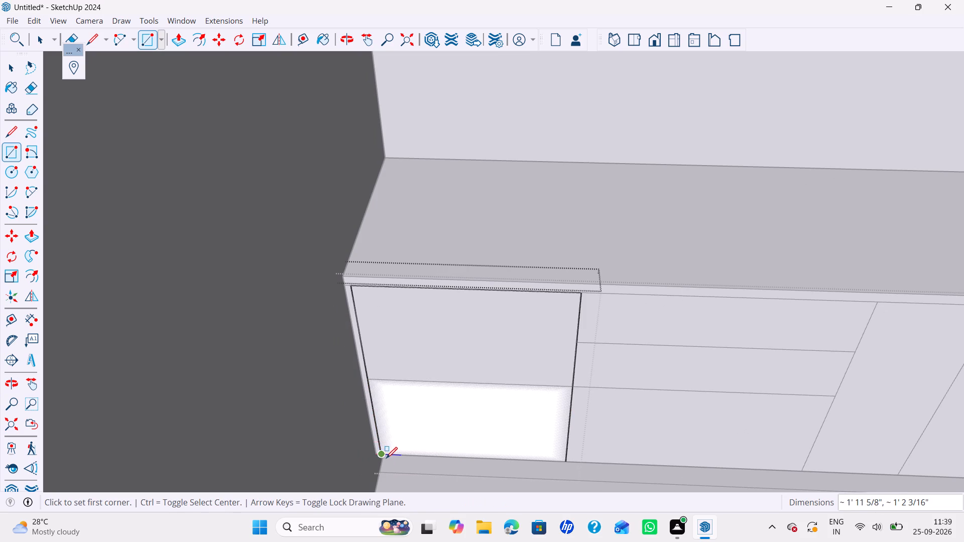
Offset the outlines of both rectangles on the 600 mm column inward by 3 mm.
{"action": "key", "text": "f"}
{"action": "double_click", "coordinate": [419, 405]}
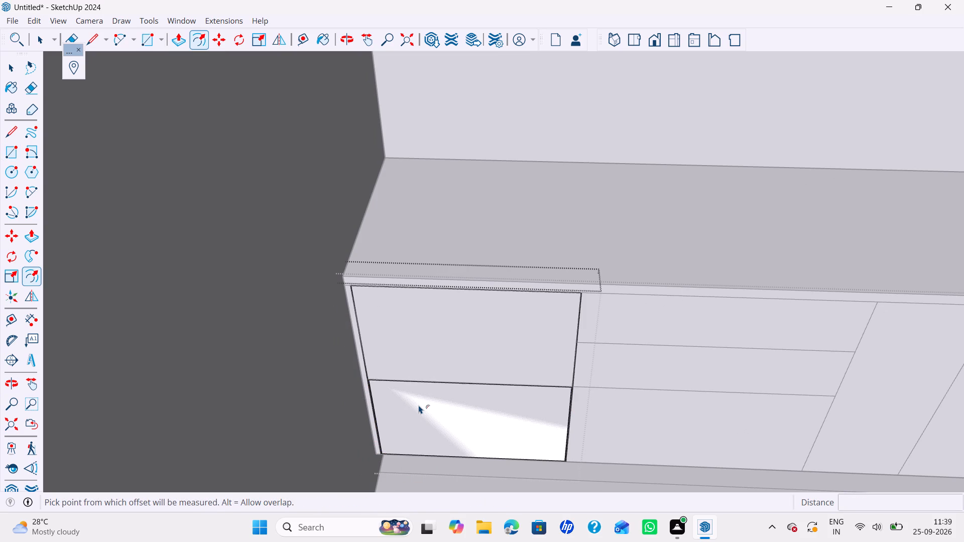
{"action": "key", "text": "ctrl+z"}
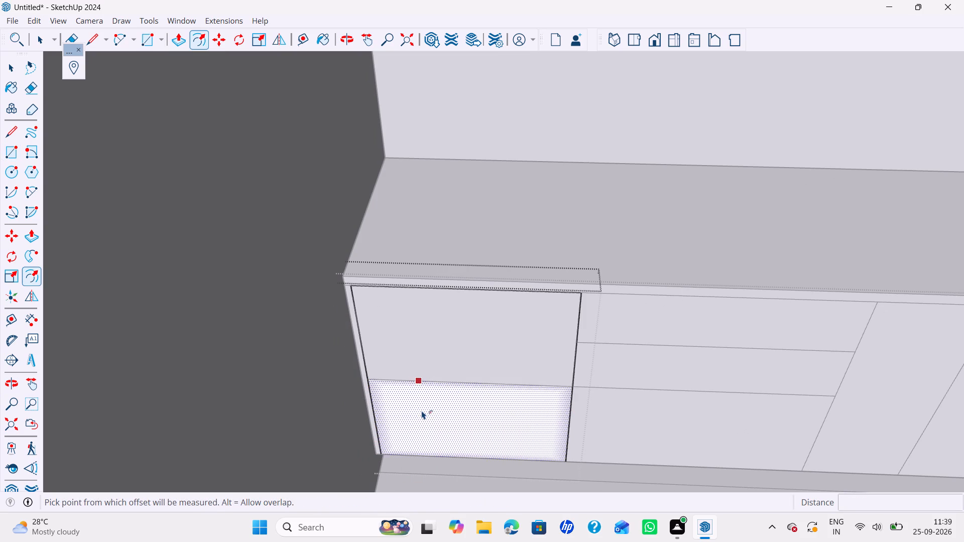
{"action": "left_click", "coordinate": [422, 416]}
{"action": "type", "text": "3mm"}
{"action": "key", "text": "Return"}
{"action": "double_click", "coordinate": [438, 357]}
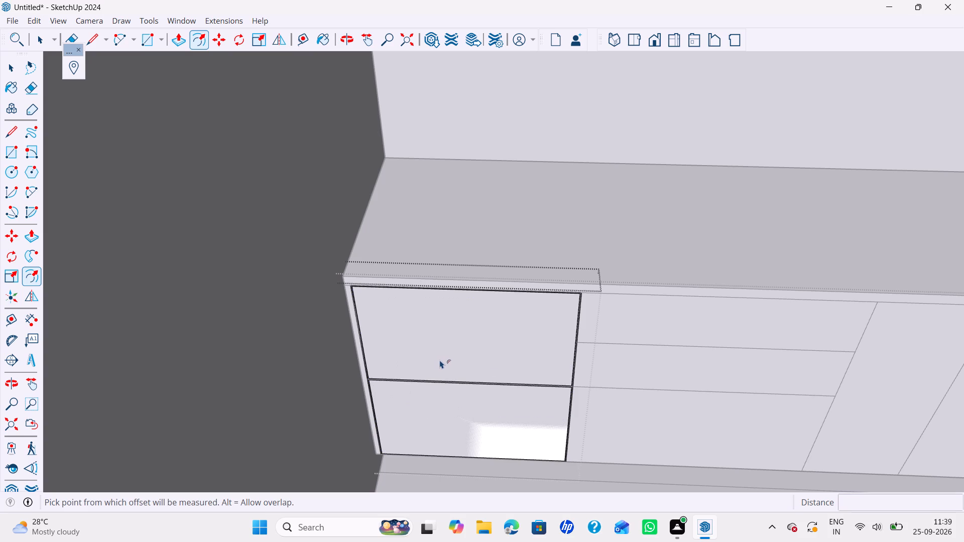
Push/Pull the inset faces of the upper and lower panels outward by 18 mm.
{"action": "key", "text": "space"}
{"action": "key", "text": "p"}
{"action": "left_click", "coordinate": [440, 360]}
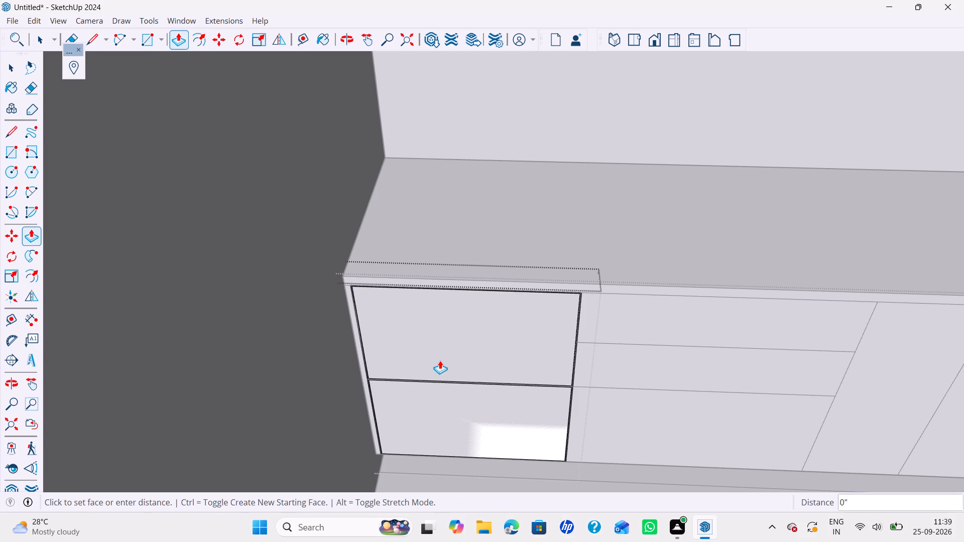
{"action": "key", "text": "1"}
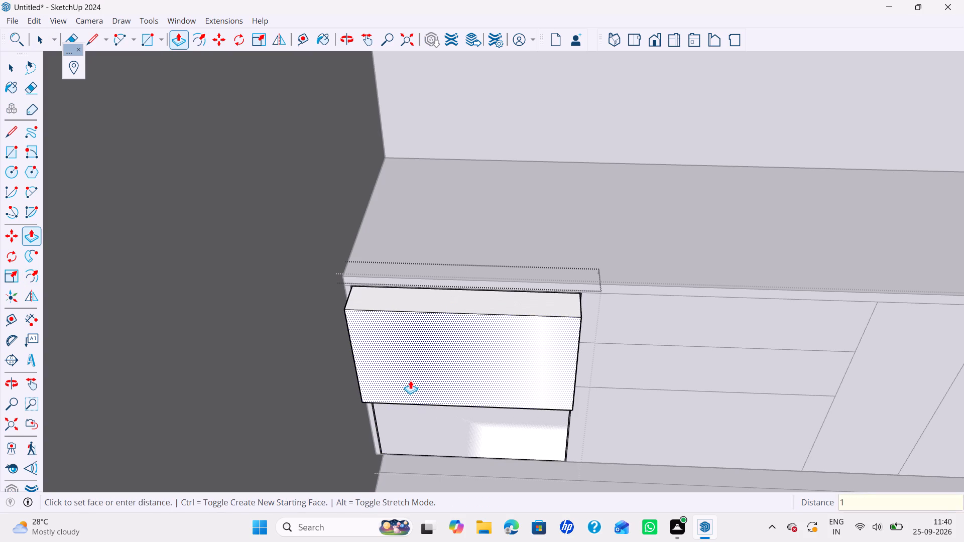
{"action": "type", "text": "8mm"}
{"action": "key", "text": "Return"}
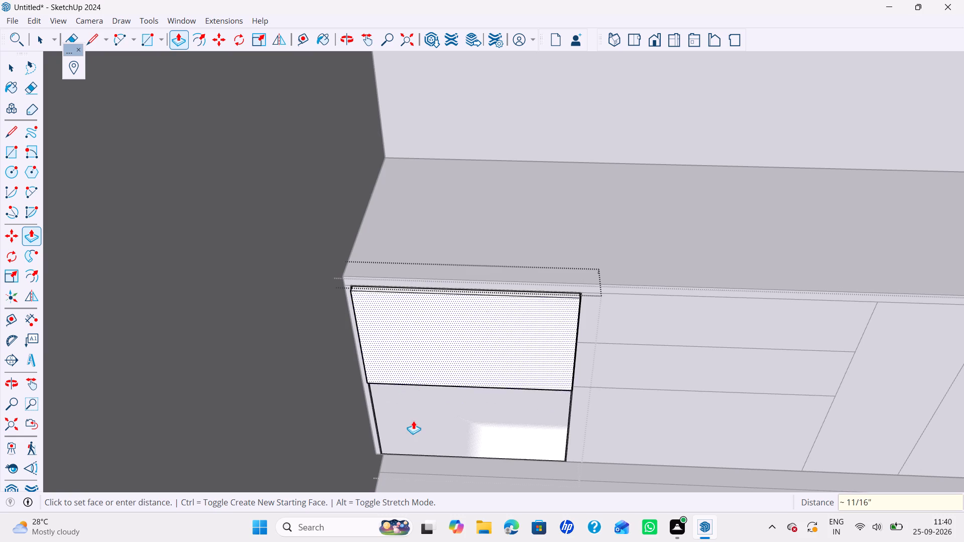
{"action": "double_click", "coordinate": [413, 421]}
{"action": "key", "text": "space"}
In a new group, draw a rectangle about 2' 5 1/2" by 7 1/16" over the top drawer section of the 750 mm column.
{"action": "scroll", "coordinate": [494, 389], "scroll_direction": "down", "scroll_amount": 2}
{"action": "middle_click_drag", "start_coordinate": [504, 387], "coordinate": [458, 390]}
{"action": "middle_click_drag", "start_coordinate": [458, 390], "coordinate": [502, 387]}
{"action": "left_click", "coordinate": [578, 206]}
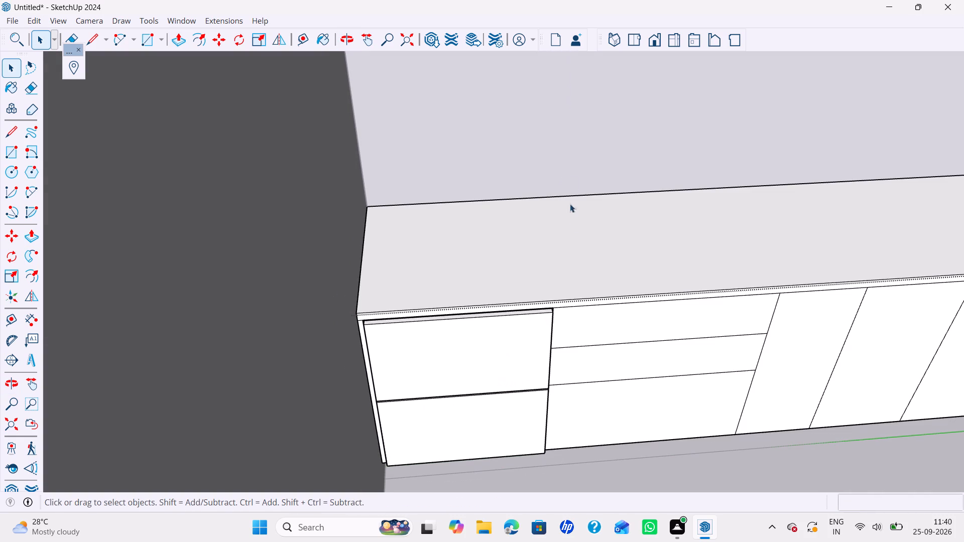
{"action": "right_click", "coordinate": [571, 173]}
{"action": "left_click", "coordinate": [593, 217]}
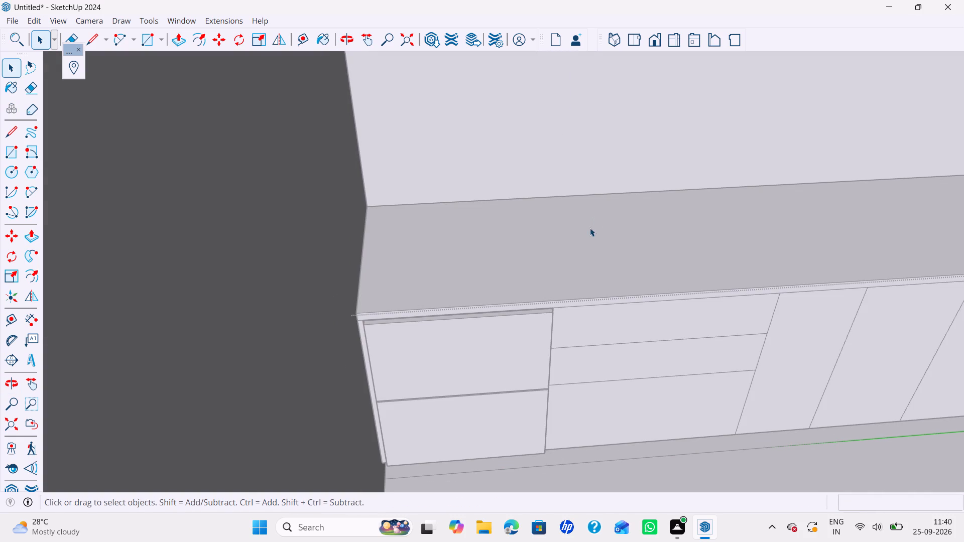
{"action": "key", "text": "r"}
{"action": "scroll", "coordinate": [743, 313], "scroll_direction": "up", "scroll_amount": 6}
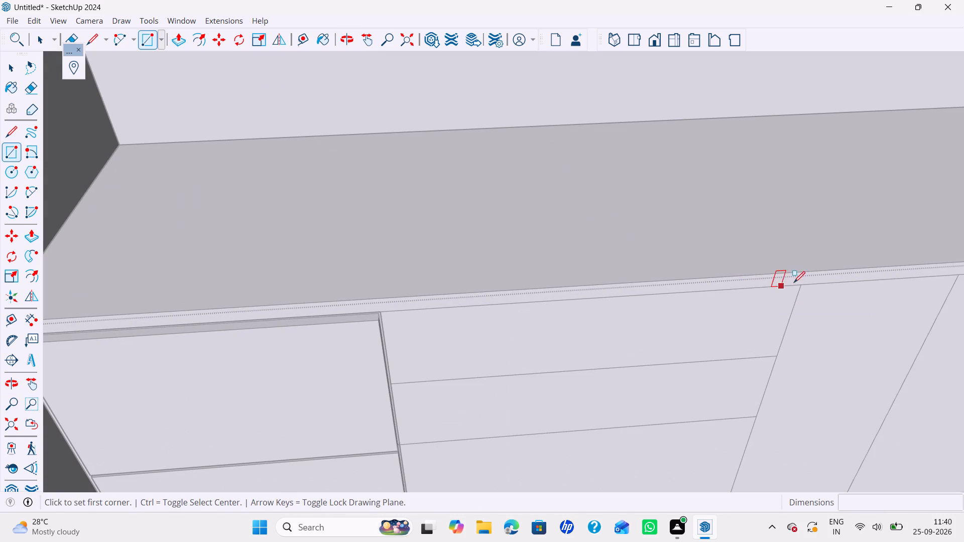
{"action": "left_click", "coordinate": [803, 286]}
{"action": "middle_click_drag", "start_coordinate": [561, 362], "coordinate": [543, 365]}
{"action": "middle_click_drag", "start_coordinate": [575, 377], "coordinate": [531, 375]}
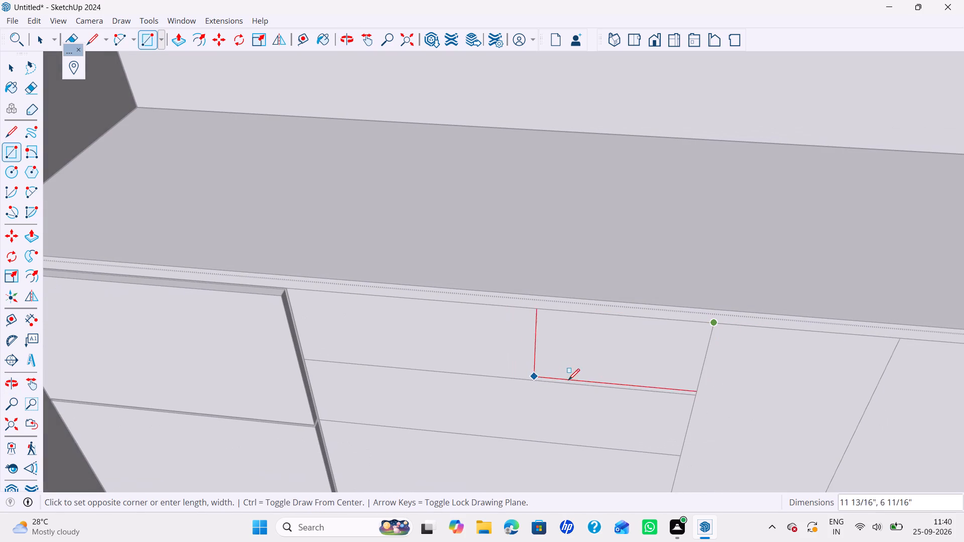
{"action": "scroll", "coordinate": [418, 385], "scroll_direction": "up", "scroll_amount": 2}
{"action": "middle_click_drag", "start_coordinate": [411, 393], "coordinate": [504, 394], "text": "shift"}
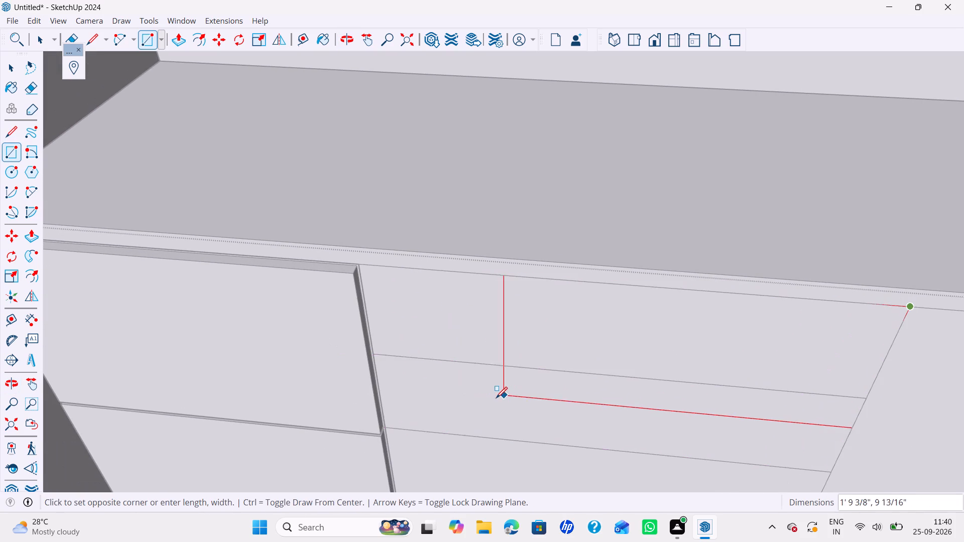
{"action": "scroll", "coordinate": [348, 338], "scroll_direction": "up", "scroll_amount": 2}
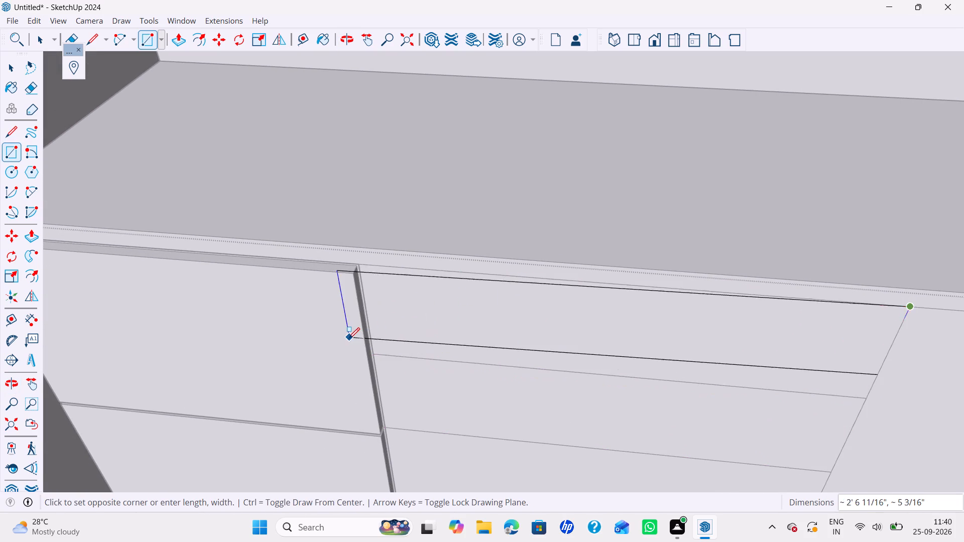
{"action": "scroll", "coordinate": [348, 339], "scroll_direction": "up", "scroll_amount": 2}
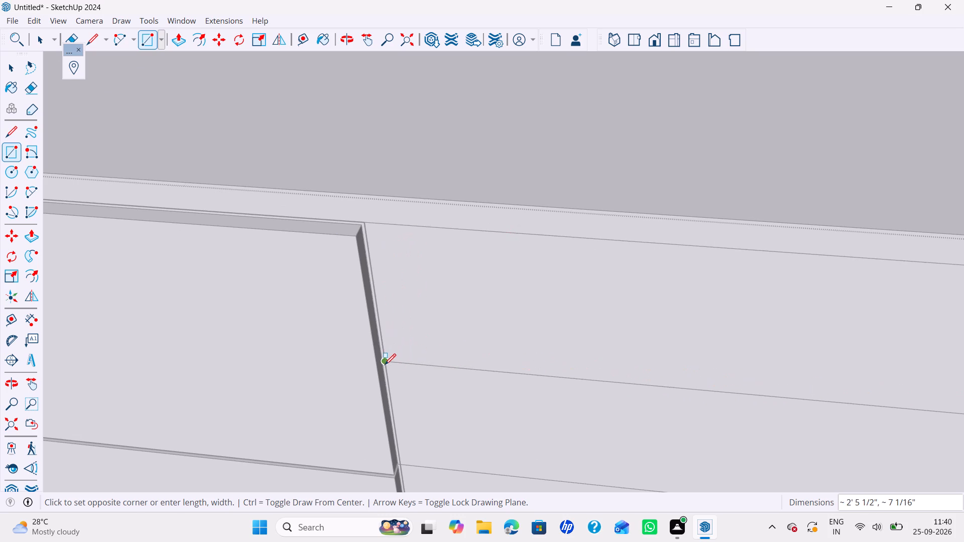
{"action": "left_click", "coordinate": [385, 364]}
Draw rectangles over the middle and bottom drawer sections, about 7 1/16" and 1' 2 3/16" high and 2' 5 1/2" wide.
{"action": "left_click", "coordinate": [389, 358]}
{"action": "scroll", "coordinate": [500, 389], "scroll_direction": "down", "scroll_amount": 9}
{"action": "middle_click_drag", "start_coordinate": [552, 400], "coordinate": [505, 345], "text": "shift"}
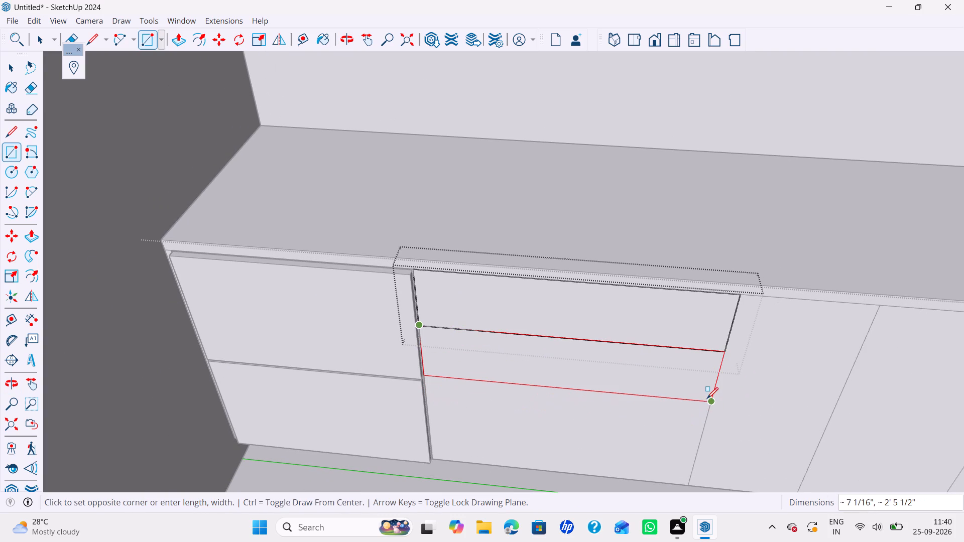
{"action": "left_click", "coordinate": [713, 399]}
{"action": "left_click", "coordinate": [713, 404]}
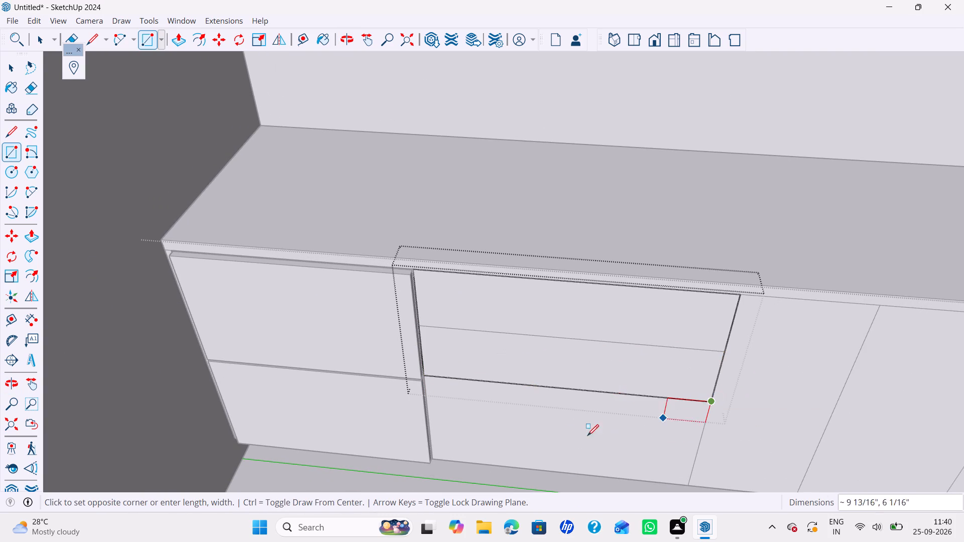
{"action": "scroll", "coordinate": [437, 462], "scroll_direction": "up", "scroll_amount": 5}
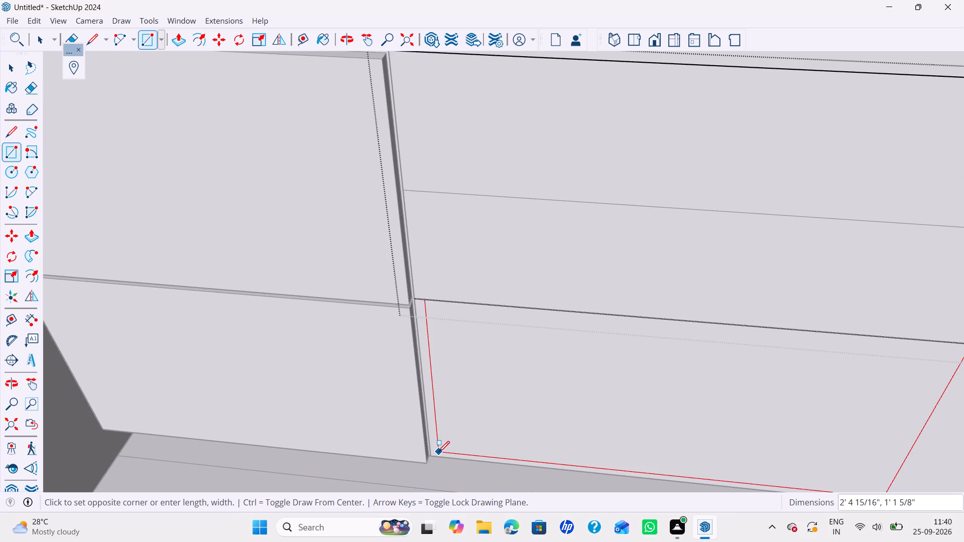
{"action": "scroll", "coordinate": [433, 458], "scroll_direction": "up", "scroll_amount": 2}
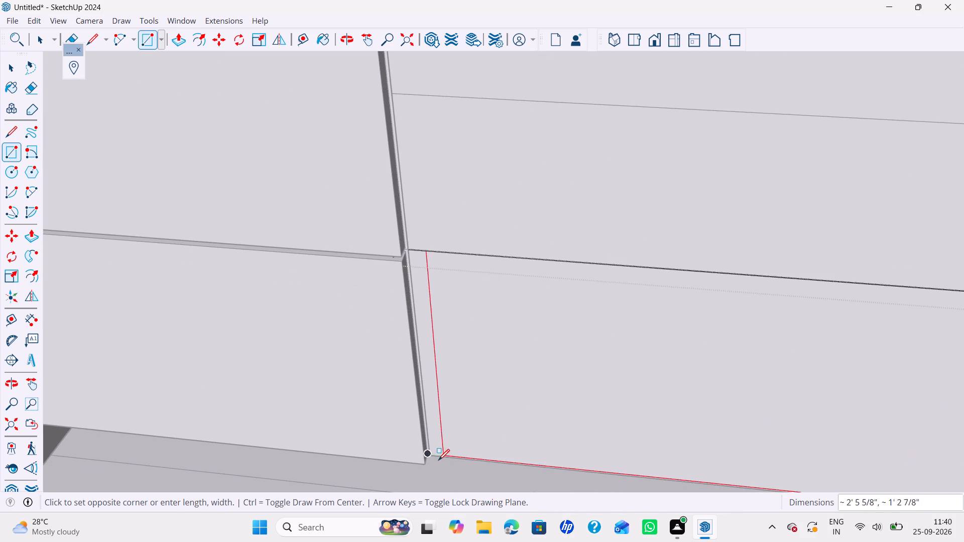
{"action": "scroll", "coordinate": [434, 459], "scroll_direction": "up", "scroll_amount": 7}
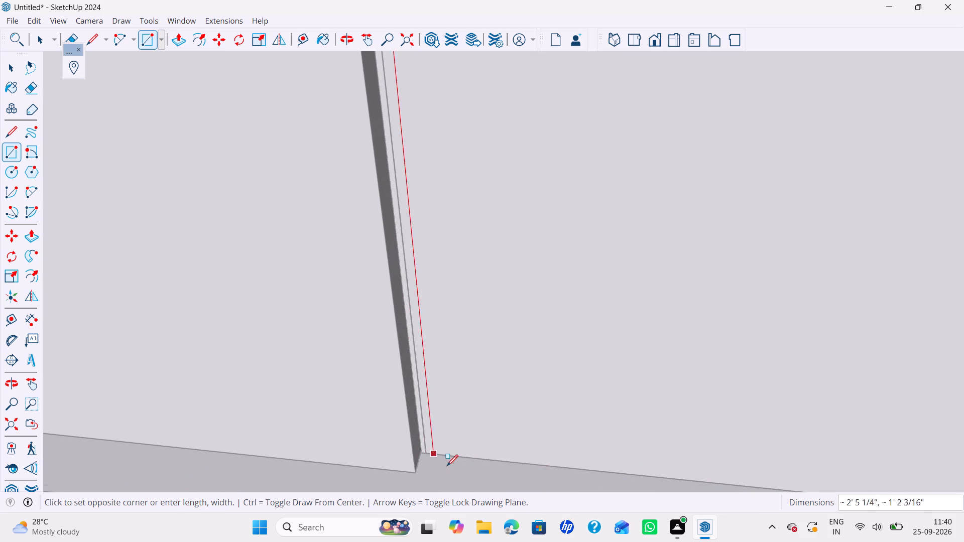
{"action": "scroll", "coordinate": [447, 466], "scroll_direction": "up", "scroll_amount": 4}
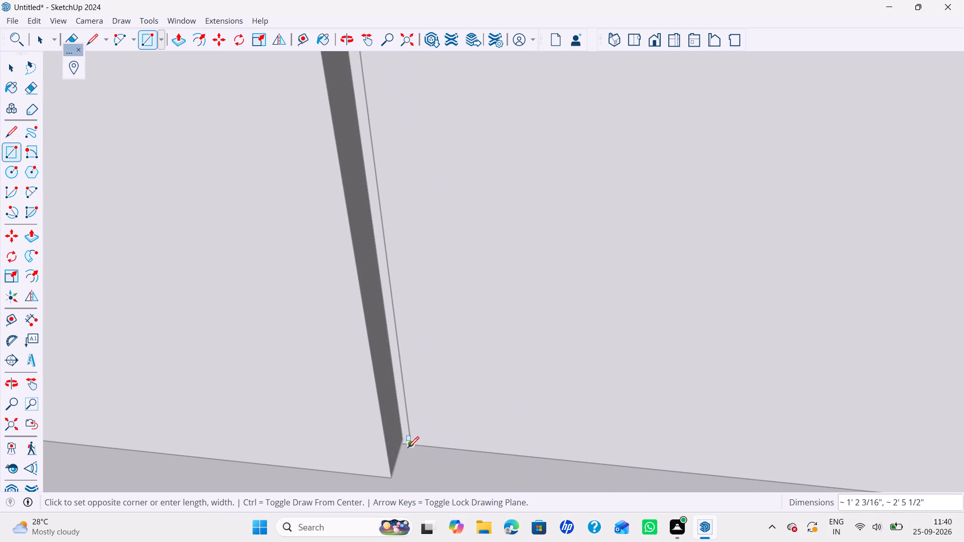
{"action": "left_click", "coordinate": [414, 444]}
{"action": "key", "text": "space"}
Offset the outlines of all three drawer rectangles on the 750 mm column inward by 3 mm.
{"action": "scroll", "coordinate": [448, 435], "scroll_direction": "down", "scroll_amount": 7}
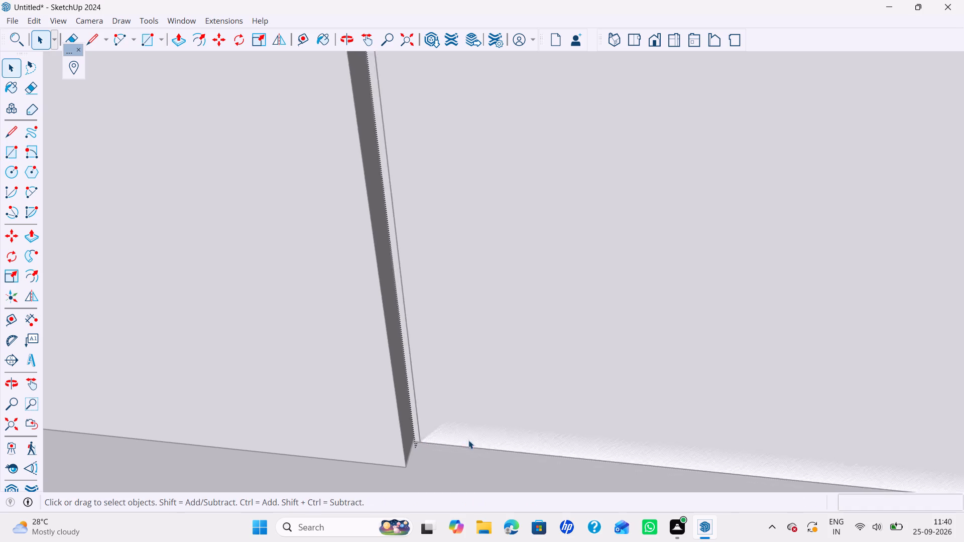
{"action": "scroll", "coordinate": [489, 433], "scroll_direction": "down", "scroll_amount": 14}
{"action": "key", "text": "f"}
{"action": "left_click", "coordinate": [524, 399]}
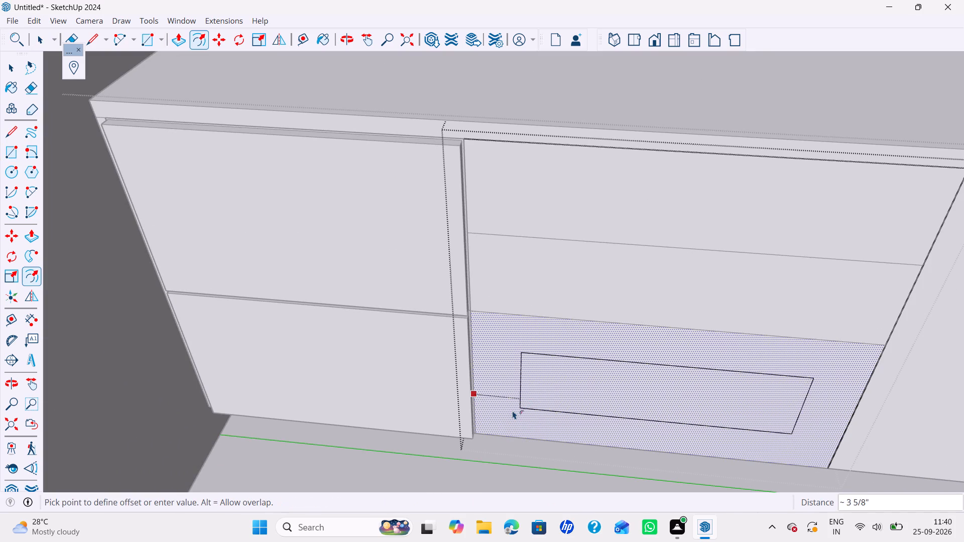
{"action": "key", "text": "3"}
{"action": "key", "text": "m"}
{"action": "key", "text": "m"}
{"action": "key", "text": "Return"}
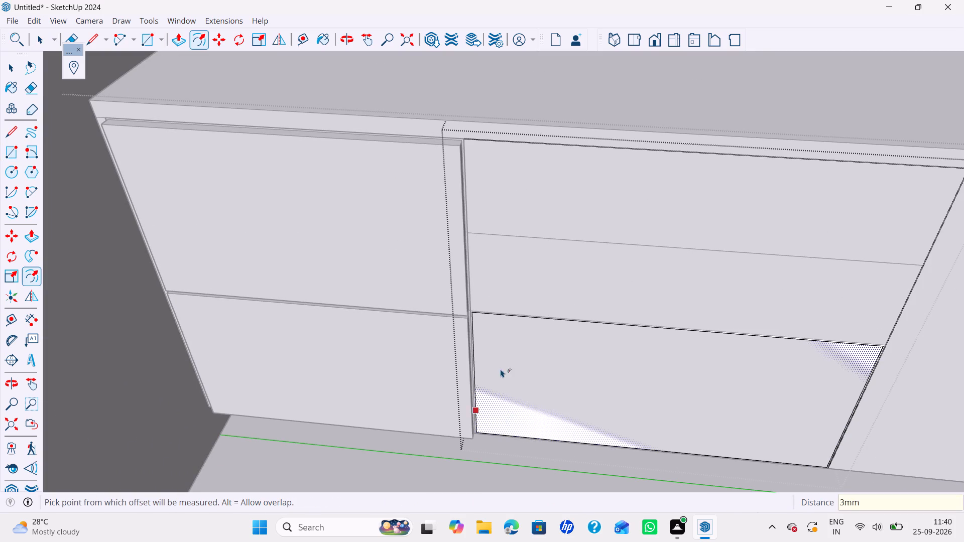
{"action": "double_click", "coordinate": [531, 288]}
{"action": "double_click", "coordinate": [586, 211]}
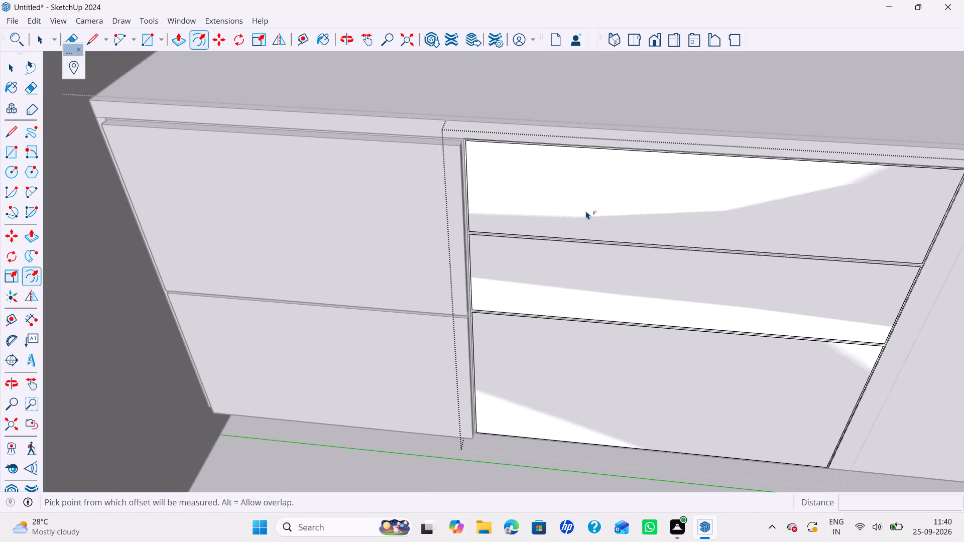
{"action": "key", "text": "space"}
Push/Pull the three inset drawer faces outward, flush with the neighbouring 600 mm column's panels, and leave the group.
{"action": "key", "text": "p"}
{"action": "left_click", "coordinate": [587, 227]}
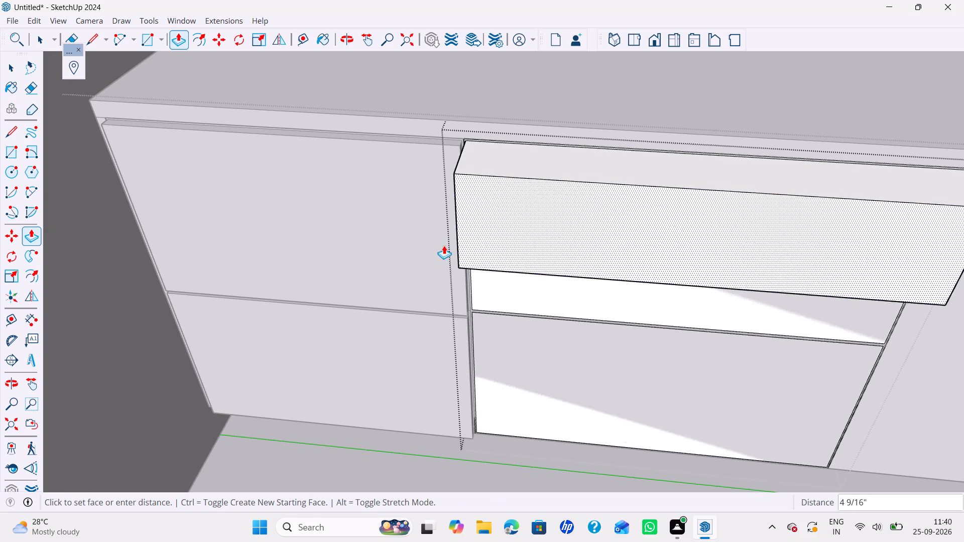
{"action": "left_click", "coordinate": [395, 273]}
{"action": "double_click", "coordinate": [489, 283]}
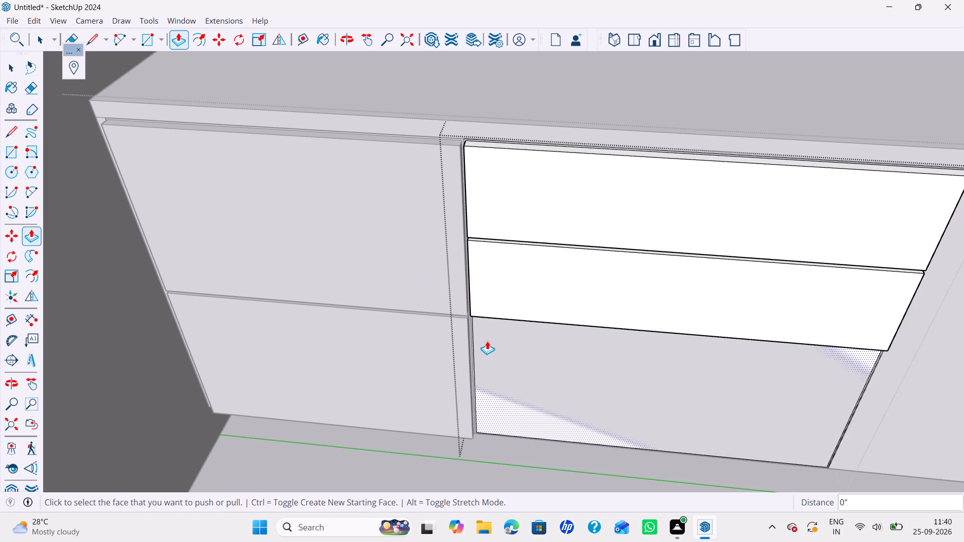
{"action": "double_click", "coordinate": [487, 341]}
{"action": "key", "text": "space"}
{"action": "scroll", "coordinate": [487, 341], "scroll_direction": "down", "scroll_amount": 5}
{"action": "middle_click_drag", "start_coordinate": [487, 341], "coordinate": [420, 372], "text": "shift"}
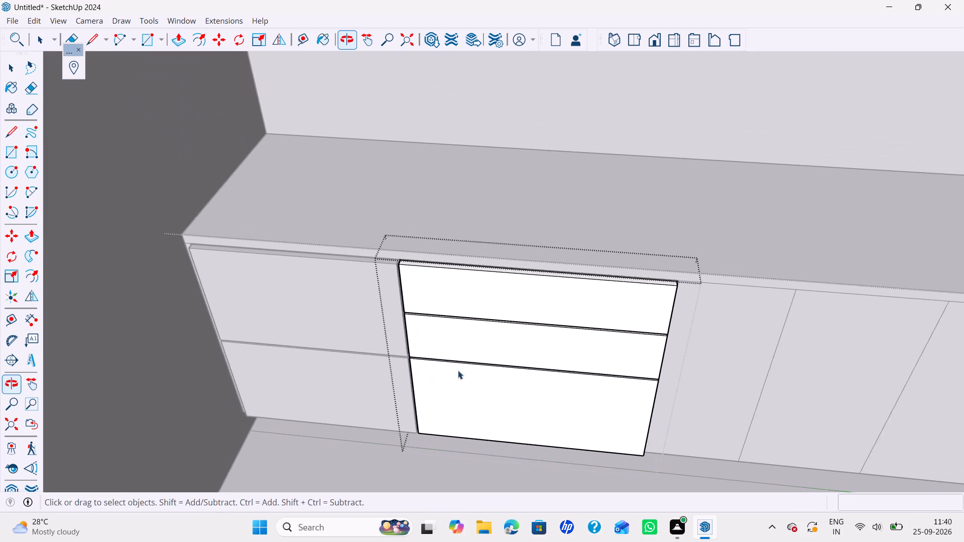
{"action": "middle_click_drag", "start_coordinate": [531, 350], "coordinate": [394, 322], "text": "shift"}
{"action": "middle_click_drag", "start_coordinate": [439, 345], "coordinate": [519, 358]}
{"action": "left_click", "coordinate": [599, 179]}
In a new group, draw a full-height rectangle about 11 13/16" by 2' 4 3/8" over the narrow column beside the drawers.
{"action": "scroll", "coordinate": [587, 192], "scroll_direction": "down", "scroll_amount": 1}
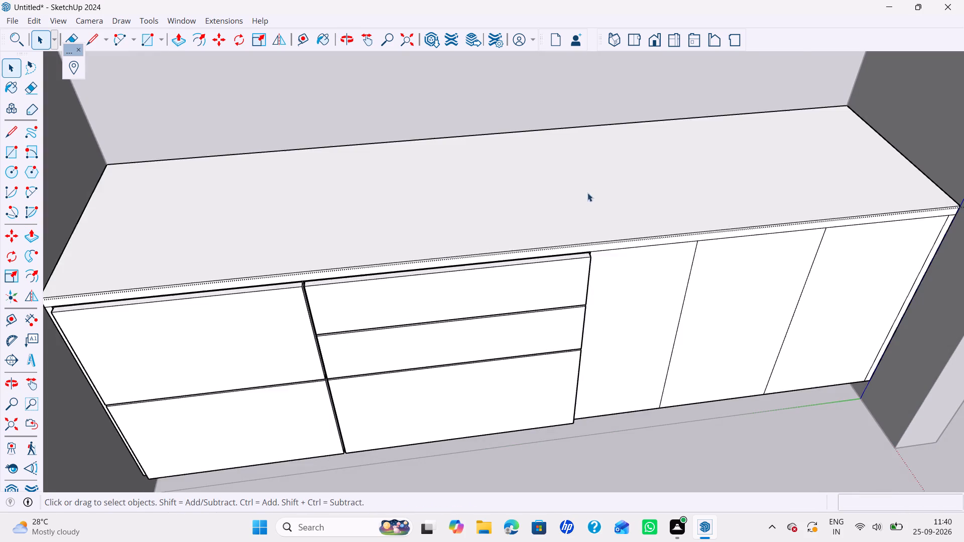
{"action": "scroll", "coordinate": [587, 193], "scroll_direction": "down", "scroll_amount": 2}
{"action": "middle_click_drag", "start_coordinate": [584, 201], "coordinate": [523, 311], "text": "shift"}
{"action": "right_click", "coordinate": [563, 190]}
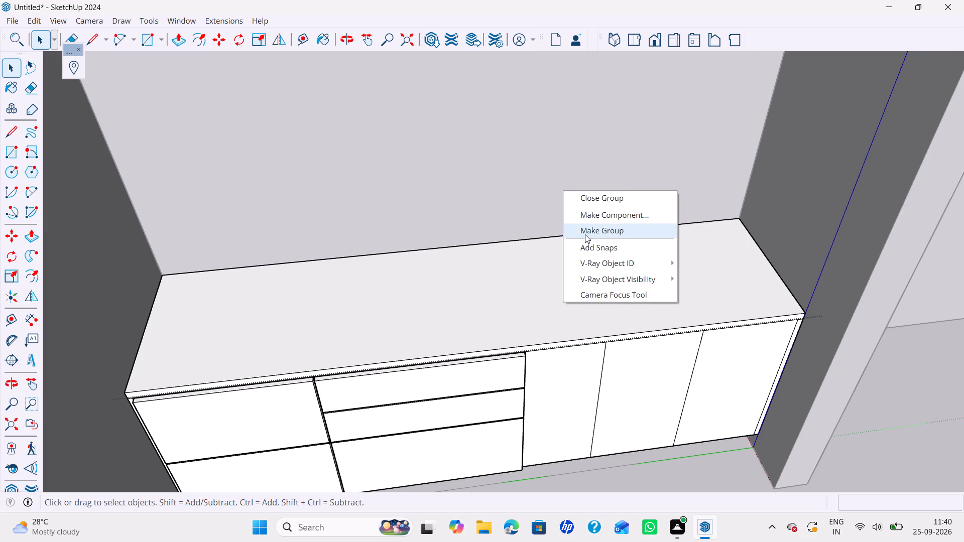
{"action": "left_click", "coordinate": [585, 234]}
{"action": "key", "text": "r"}
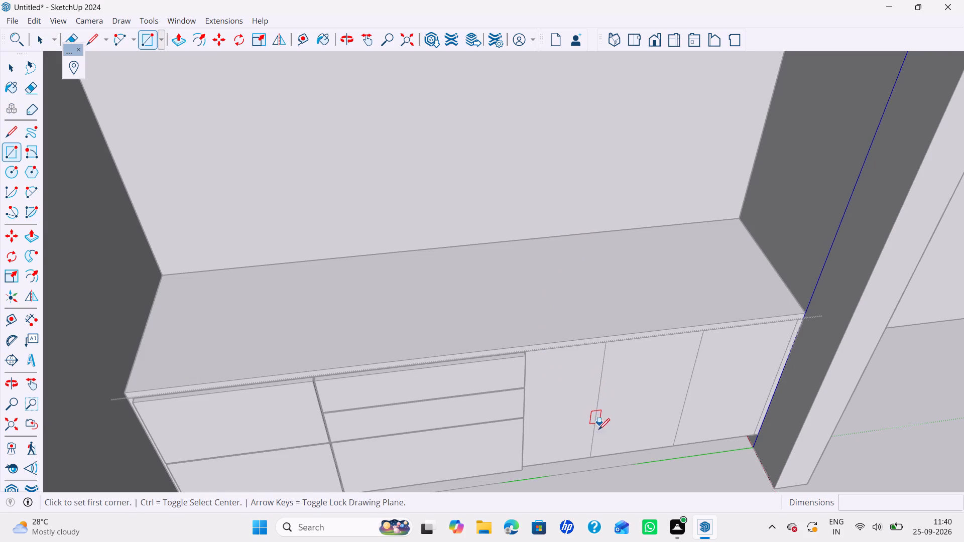
{"action": "left_click", "coordinate": [590, 455]}
{"action": "scroll", "coordinate": [548, 403], "scroll_direction": "up", "scroll_amount": 3}
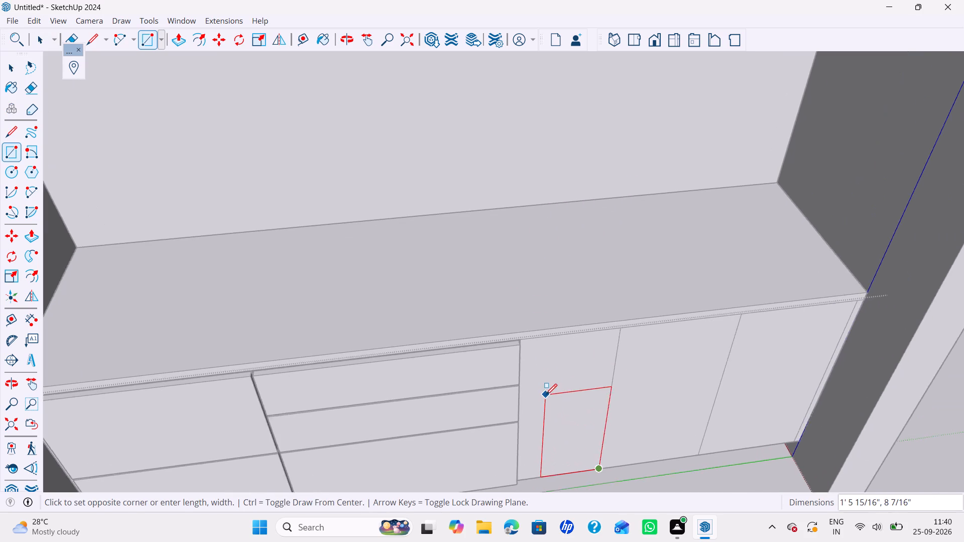
{"action": "middle_click_drag", "start_coordinate": [544, 389], "coordinate": [447, 370]}
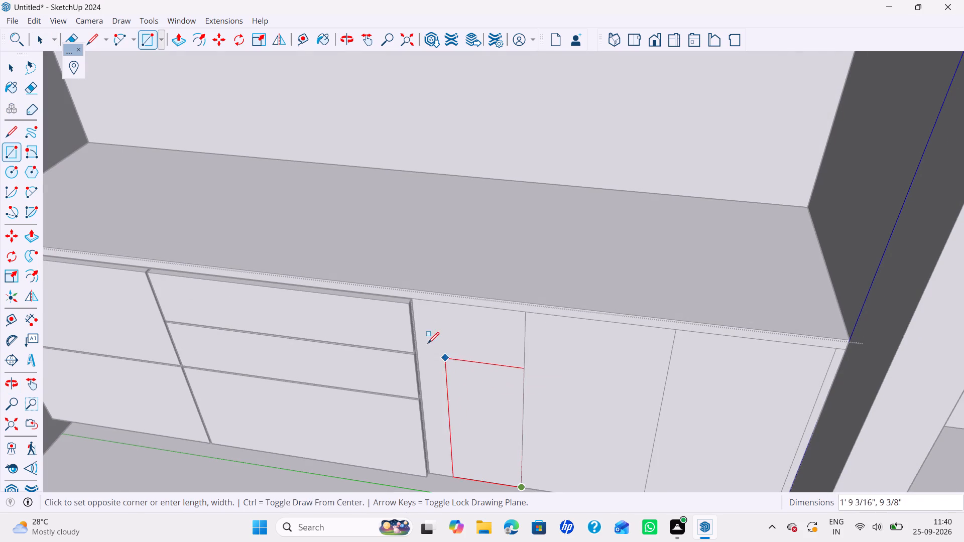
{"action": "scroll", "coordinate": [409, 305], "scroll_direction": "up", "scroll_amount": 7}
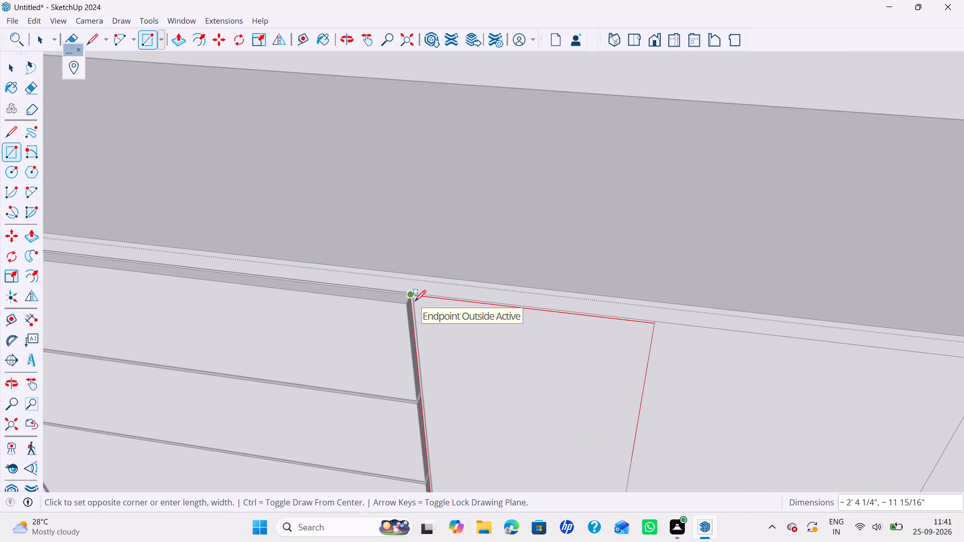
{"action": "scroll", "coordinate": [428, 339], "scroll_direction": "down", "scroll_amount": 1}
{"action": "middle_click", "coordinate": [429, 342], "text": "shift"}
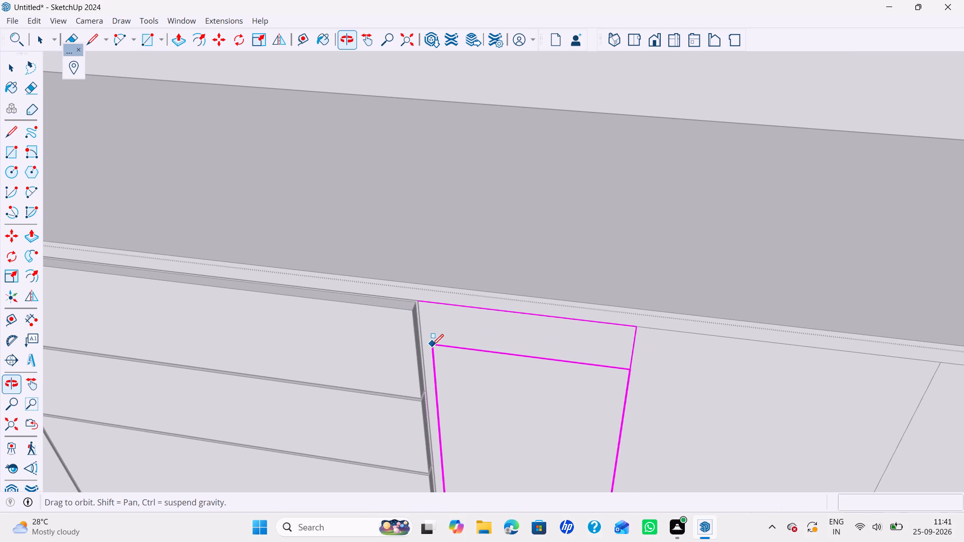
{"action": "scroll", "coordinate": [444, 315], "scroll_direction": "up", "scroll_amount": 7}
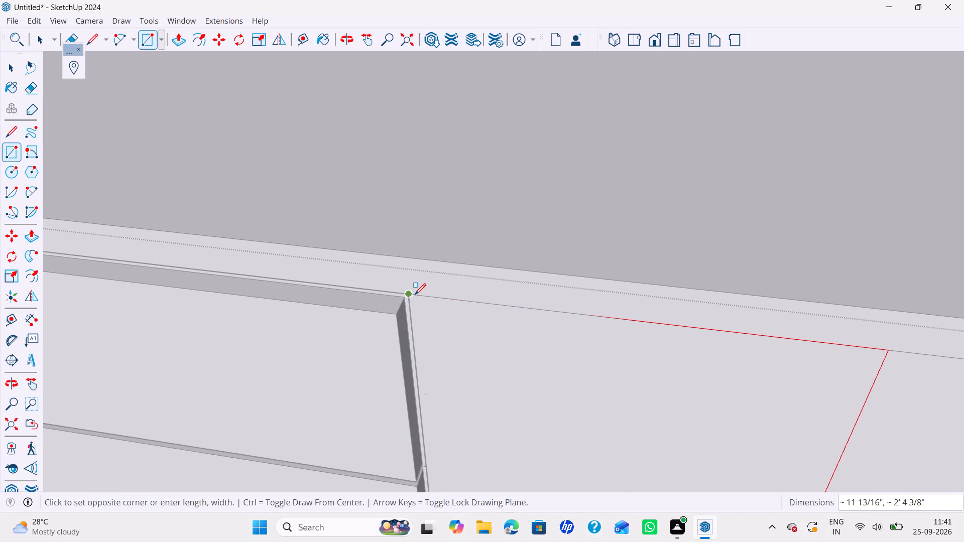
{"action": "left_click", "coordinate": [414, 295]}
{"action": "key", "text": "space"}
Offset the narrow column's rectangle inward by the same 3 mm.
{"action": "scroll", "coordinate": [459, 335], "scroll_direction": "down", "scroll_amount": 10}
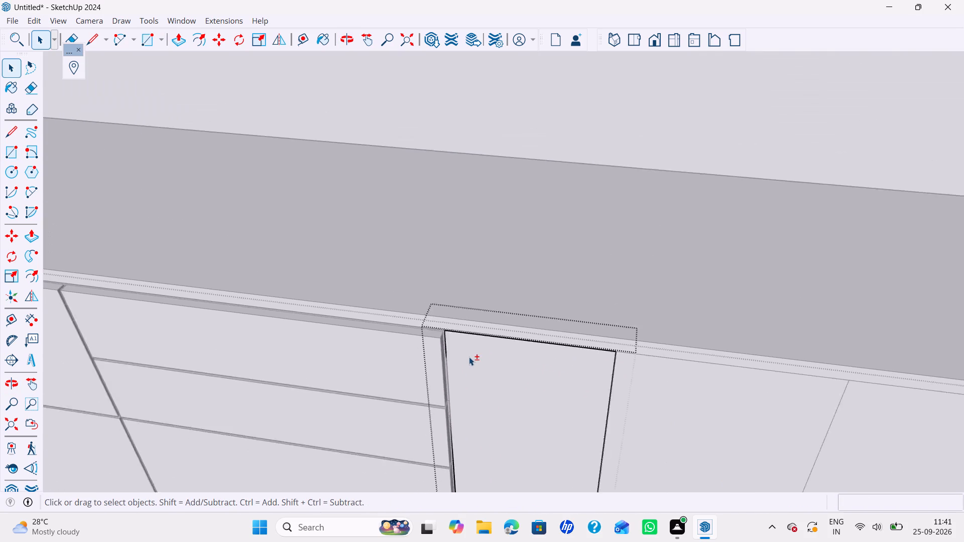
{"action": "scroll", "coordinate": [469, 357], "scroll_direction": "down", "scroll_amount": 3}
{"action": "middle_click_drag", "start_coordinate": [469, 357], "coordinate": [449, 272], "text": "shift"}
{"action": "key", "text": "f"}
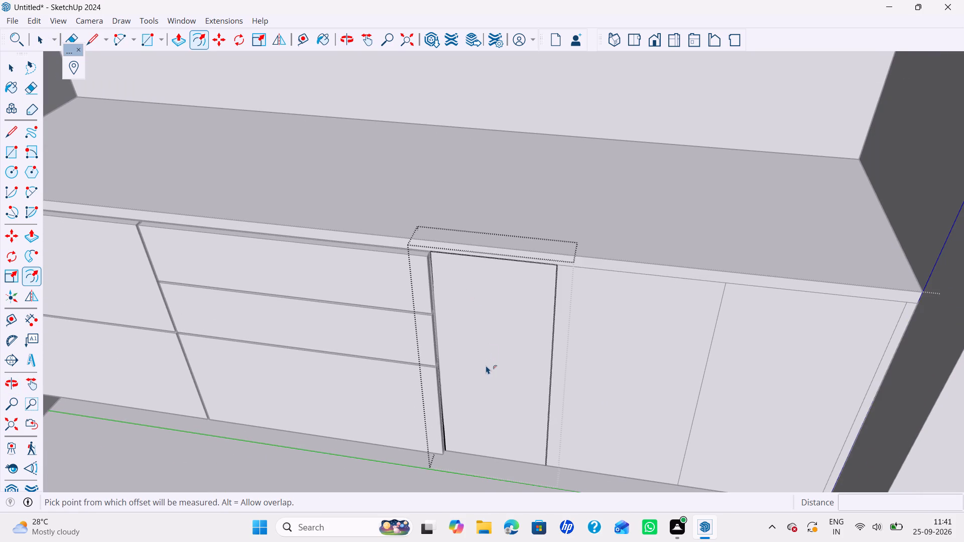
{"action": "double_click", "coordinate": [483, 358]}
{"action": "key", "text": "space"}
Push/Pull the narrow column's inset face outward, flush with the adjacent drawer panels, and leave the group.
{"action": "key", "text": "p"}
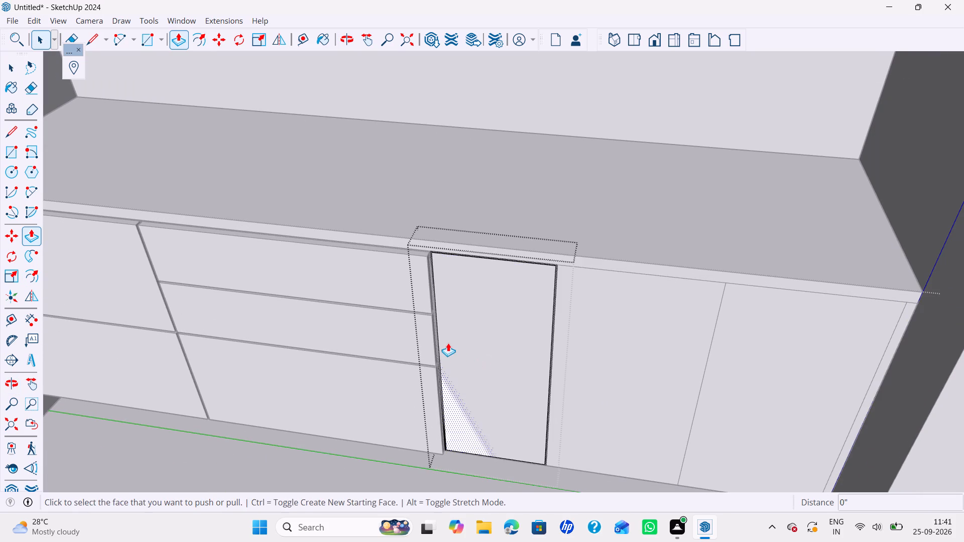
{"action": "left_click", "coordinate": [448, 343]}
{"action": "left_click", "coordinate": [413, 338]}
{"action": "key", "text": "space"}
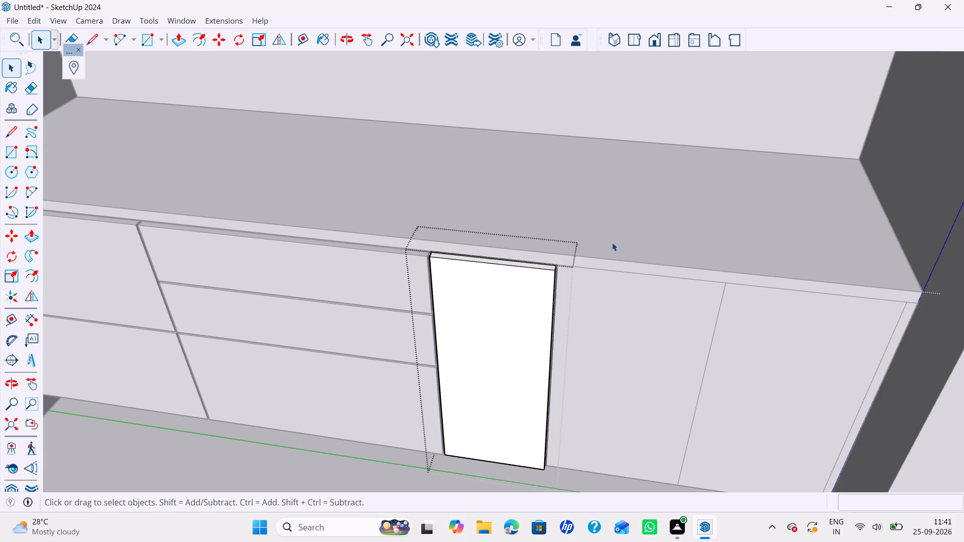
{"action": "left_click", "coordinate": [631, 120]}
In a new group, draw full-height rectangles over the last two bays, about 1' 2 3/4" and 1' 2 1/4" wide by 2' 4 3/8".
{"action": "right_click", "coordinate": [631, 120]}
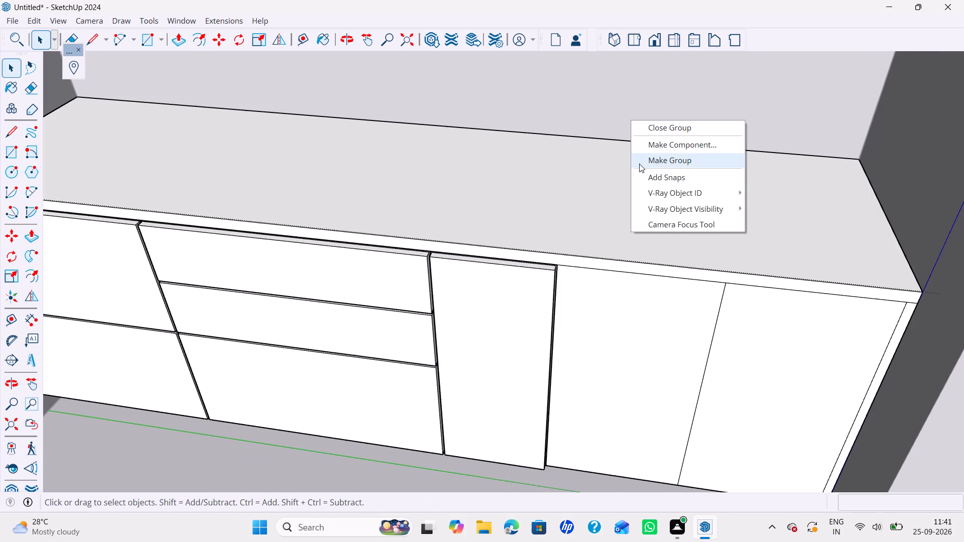
{"action": "left_click", "coordinate": [644, 166]}
{"action": "key", "text": "r"}
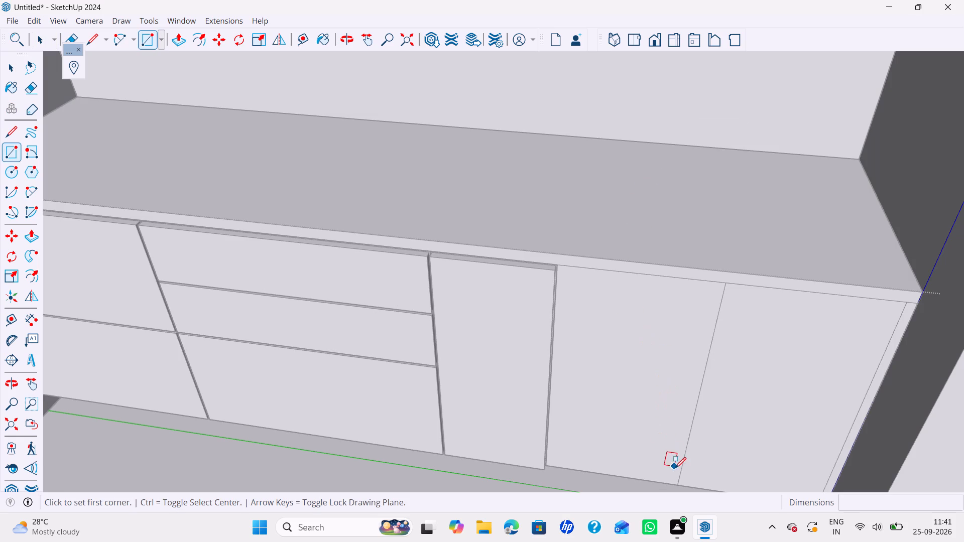
{"action": "left_click", "coordinate": [677, 486]}
{"action": "scroll", "coordinate": [577, 322], "scroll_direction": "up", "scroll_amount": 3}
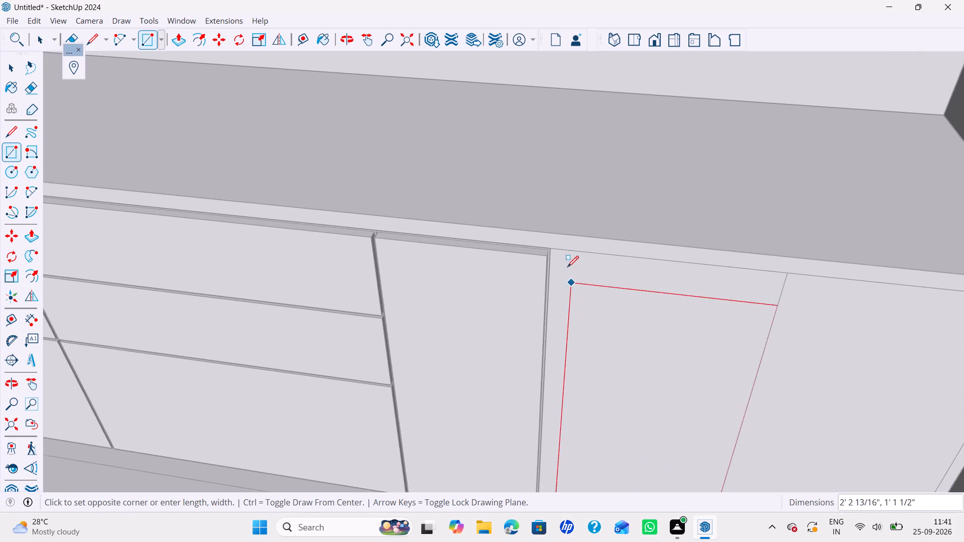
{"action": "scroll", "coordinate": [567, 267], "scroll_direction": "up", "scroll_amount": 9}
{"action": "left_click", "coordinate": [533, 233]}
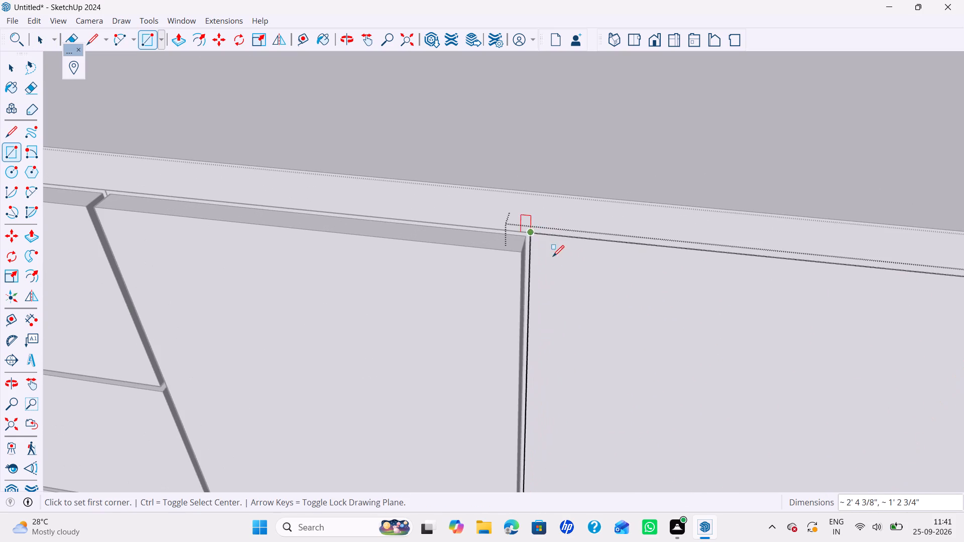
{"action": "scroll", "coordinate": [574, 278], "scroll_direction": "down", "scroll_amount": 12}
{"action": "middle_click_drag", "start_coordinate": [594, 300], "coordinate": [507, 230], "text": "shift"}
{"action": "scroll", "coordinate": [574, 283], "scroll_direction": "down", "scroll_amount": 1, "text": "shift"}
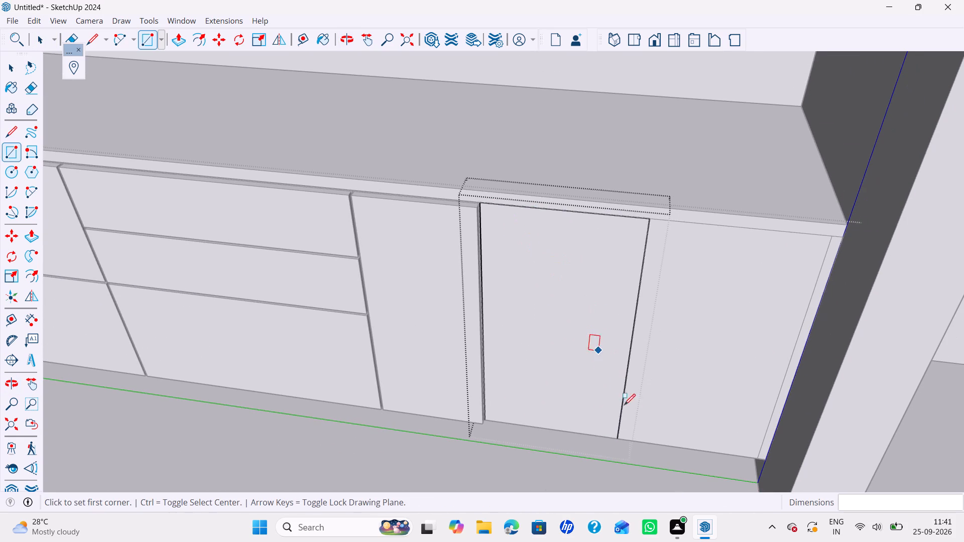
{"action": "left_click", "coordinate": [616, 442]}
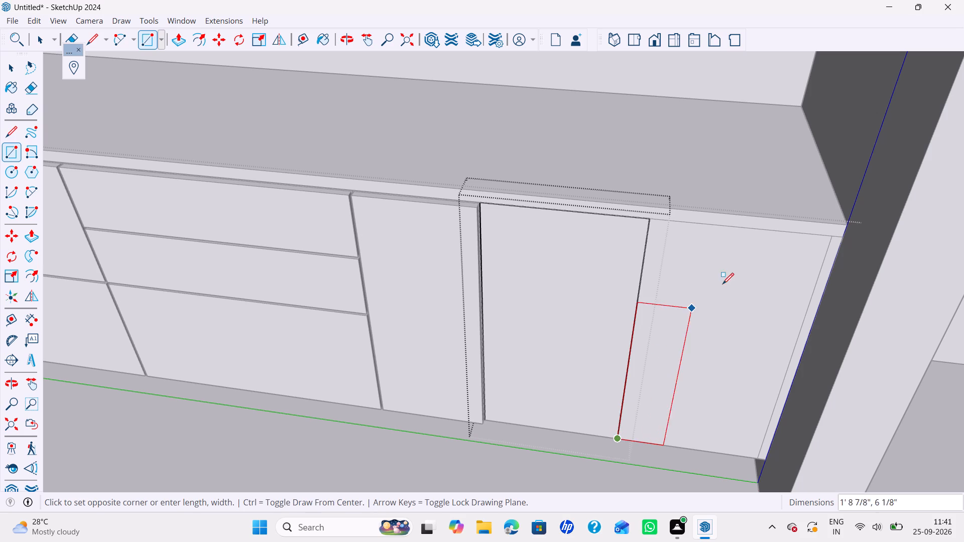
{"action": "left_click", "coordinate": [826, 238]}
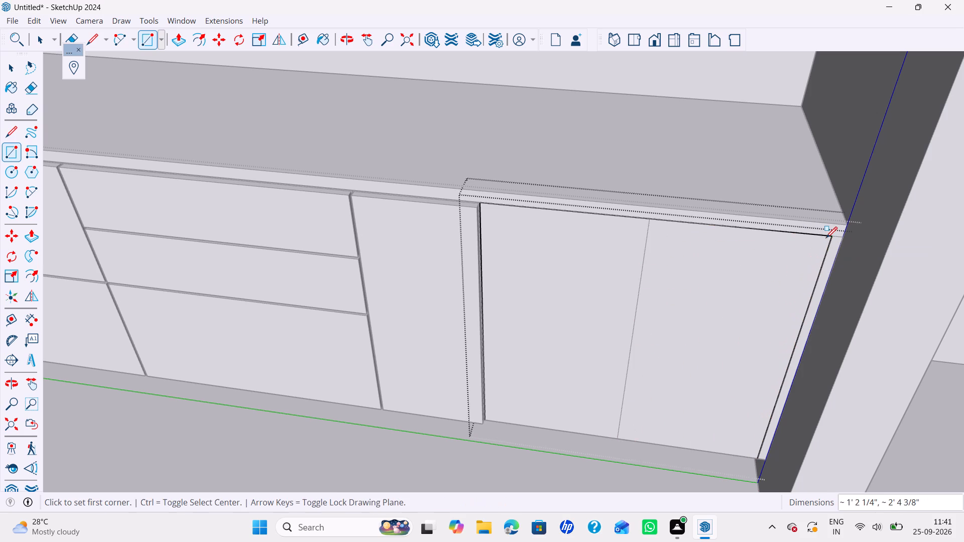
Offset both new shutter rectangles inward by 3 mm.
{"action": "key", "text": "space"}
{"action": "key", "text": "f"}
{"action": "double_click", "coordinate": [569, 338]}
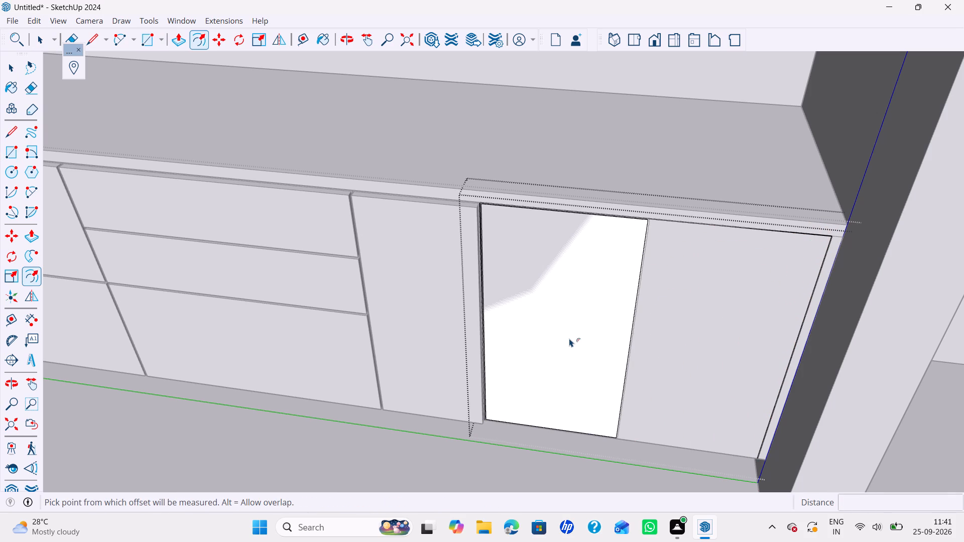
{"action": "left_click", "coordinate": [667, 294]}
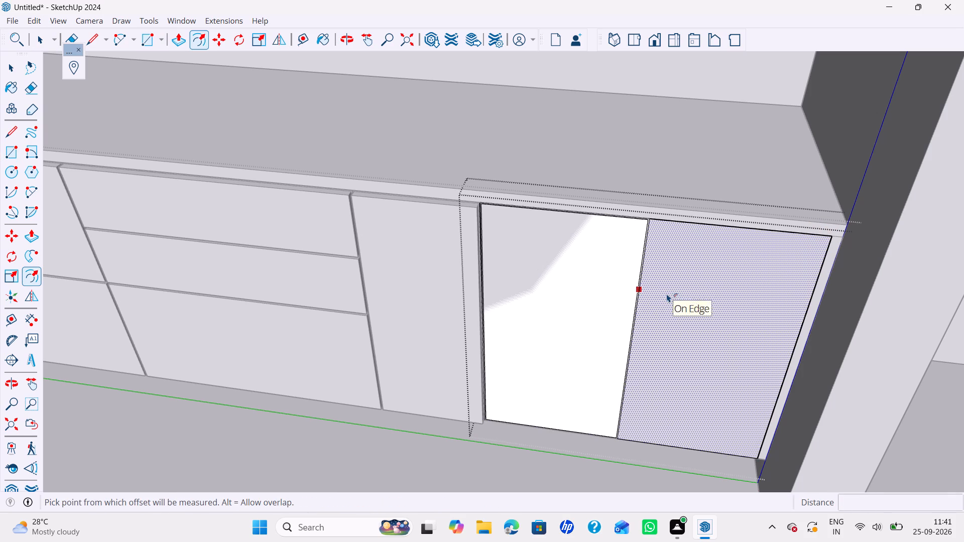
{"action": "type", "text": "3mm"}
{"action": "key", "text": "Return"}
{"action": "key", "text": "space"}
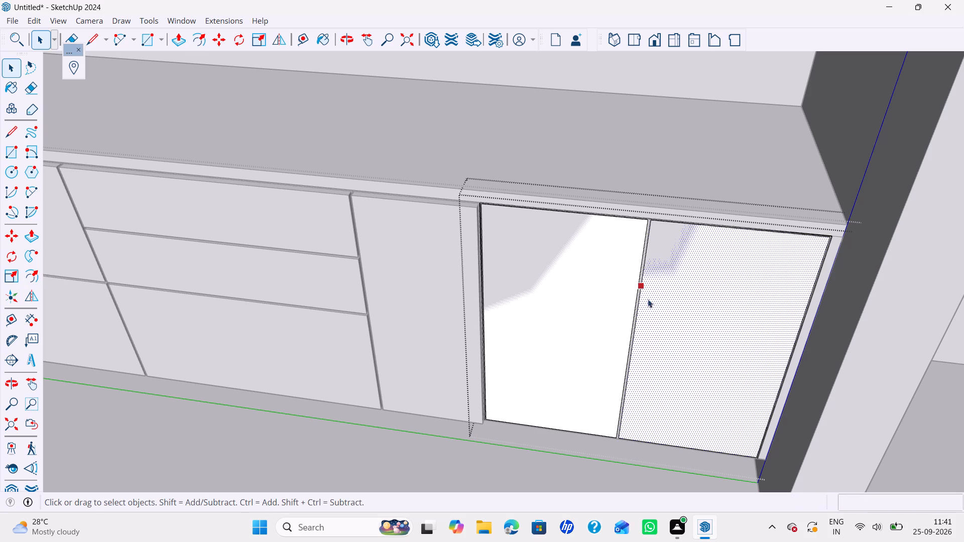
Push/Pull both inset shutter faces outward by the same distance as the adjacent panels, and leave the group.
{"action": "key", "text": "p"}
{"action": "double_click", "coordinate": [682, 305]}
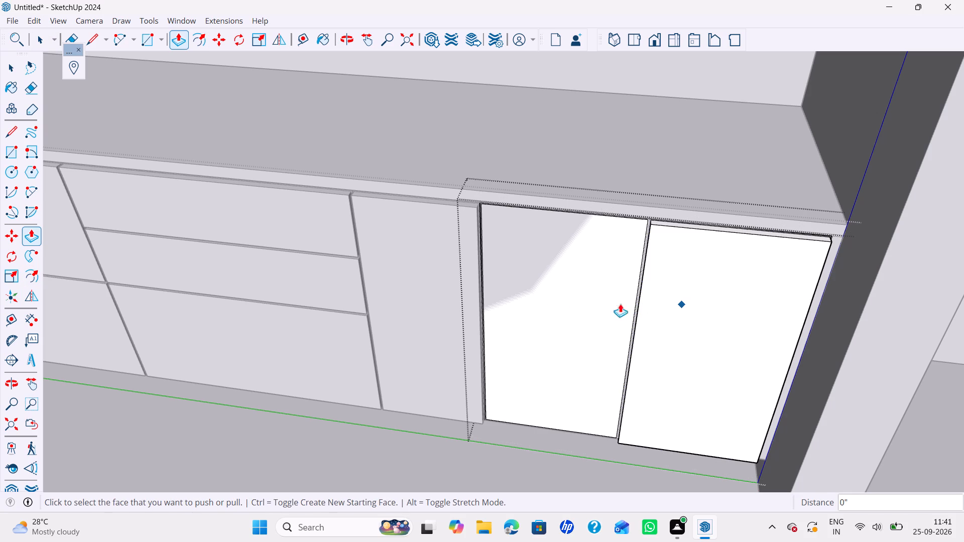
{"action": "double_click", "coordinate": [549, 297]}
{"action": "key", "text": "space"}
{"action": "scroll", "coordinate": [498, 285], "scroll_direction": "down", "scroll_amount": 5}
{"action": "middle_click_drag", "start_coordinate": [491, 287], "coordinate": [492, 287]}
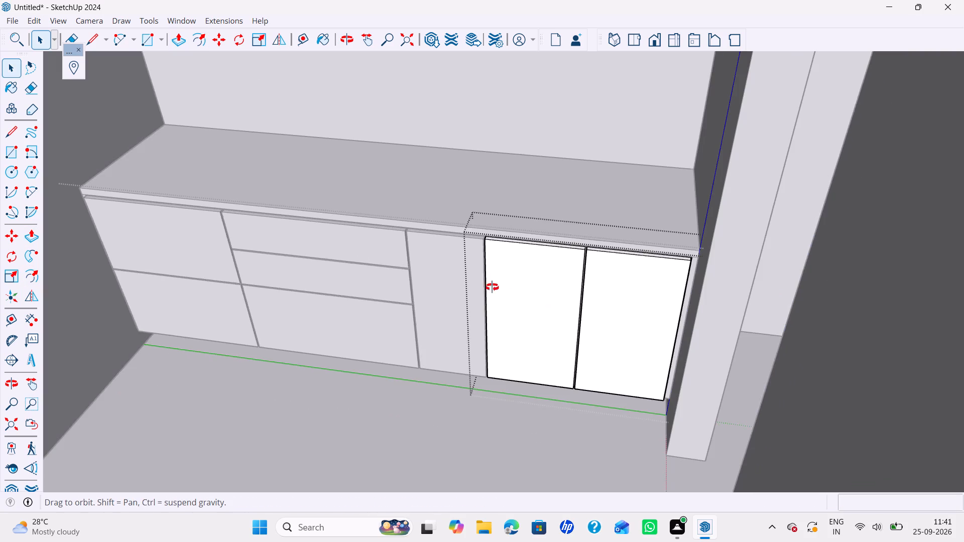
{"action": "middle_click_drag", "start_coordinate": [492, 287], "coordinate": [529, 307]}
{"action": "scroll", "coordinate": [506, 285], "scroll_direction": "down", "scroll_amount": 6}
{"action": "left_click", "coordinate": [567, 177]}
In a new group, draw a rectangle over the marked floor footprint against the wall opposite the 8' base unit.
{"action": "scroll", "coordinate": [539, 218], "scroll_direction": "down", "scroll_amount": 4}
{"action": "middle_click_drag", "start_coordinate": [525, 245], "coordinate": [564, 285]}
{"action": "scroll", "coordinate": [556, 274], "scroll_direction": "down", "scroll_amount": 2, "text": "shift"}
{"action": "middle_click_drag", "start_coordinate": [556, 274], "coordinate": [541, 319], "text": "shift"}
{"action": "middle_click_drag", "start_coordinate": [537, 317], "coordinate": [766, 328]}
{"action": "middle_click_drag", "start_coordinate": [687, 325], "coordinate": [550, 331], "text": "shift"}
{"action": "middle_click_drag", "start_coordinate": [551, 330], "coordinate": [567, 329]}
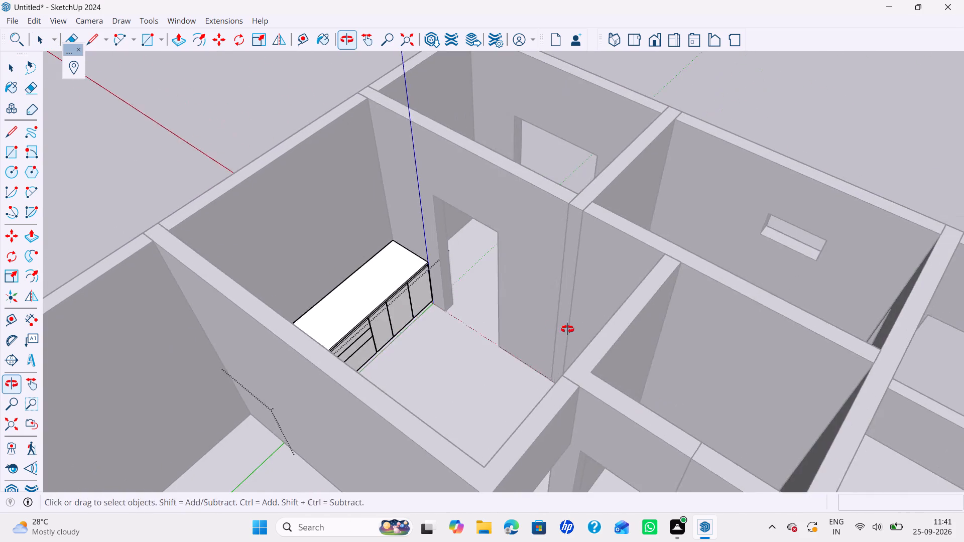
{"action": "middle_click_drag", "start_coordinate": [567, 329], "coordinate": [802, 328]}
{"action": "middle_click_drag", "start_coordinate": [792, 330], "coordinate": [671, 333], "text": "shift"}
{"action": "middle_click_drag", "start_coordinate": [663, 336], "coordinate": [958, 367]}
{"action": "middle_click_drag", "start_coordinate": [809, 308], "coordinate": [755, 324], "text": "shift"}
{"action": "middle_click_drag", "start_coordinate": [760, 326], "coordinate": [831, 359]}
{"action": "right_click", "coordinate": [833, 309]}
{"action": "left_click", "coordinate": [851, 350]}
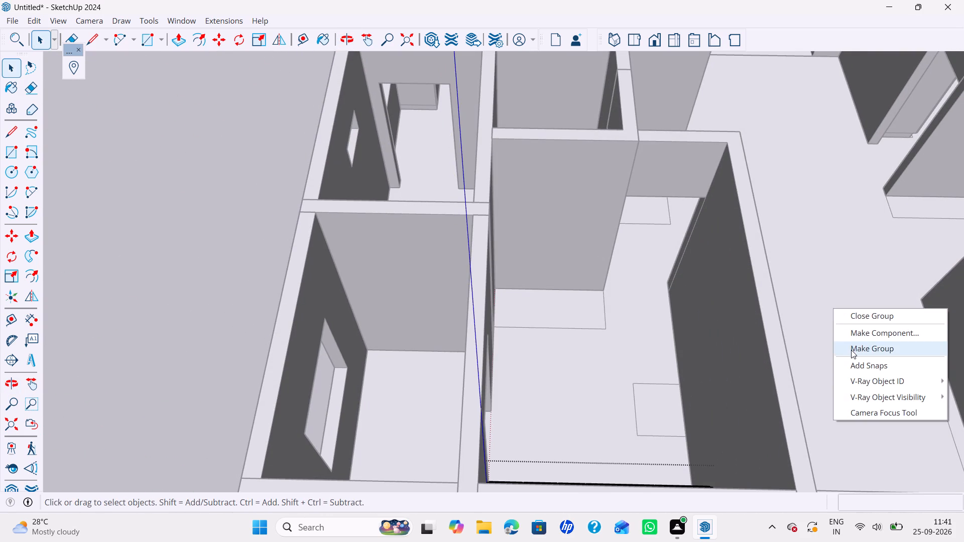
{"action": "scroll", "coordinate": [660, 301], "scroll_direction": "up", "scroll_amount": 1, "text": "shift"}
{"action": "middle_click_drag", "start_coordinate": [655, 303], "coordinate": [547, 292], "text": "shift"}
{"action": "key", "text": "r"}
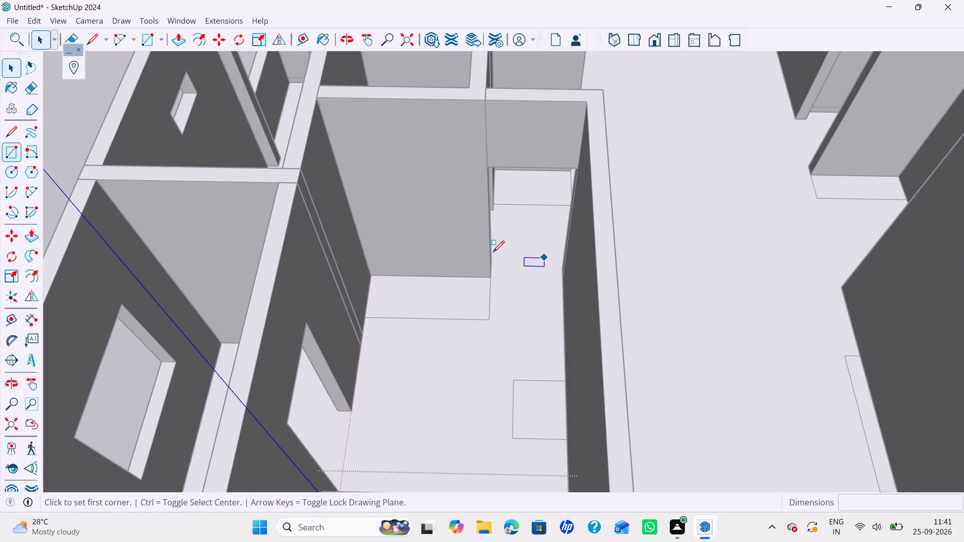
{"action": "left_click", "coordinate": [371, 279]}
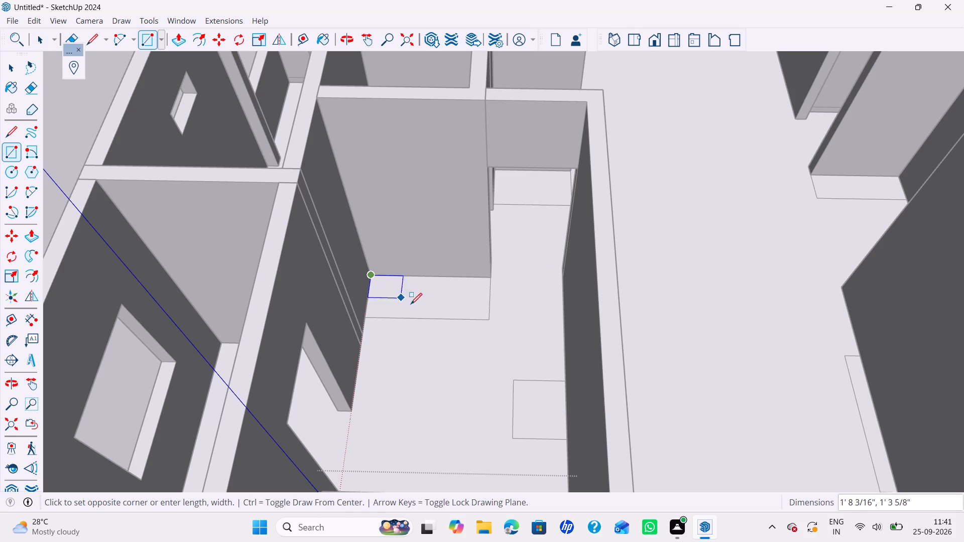
{"action": "left_click", "coordinate": [488, 319]}
Push/Pull the new footprint rectangle up 100 mm as the plinth.
{"action": "middle_click_drag", "start_coordinate": [436, 316], "coordinate": [519, 345], "text": "shift"}
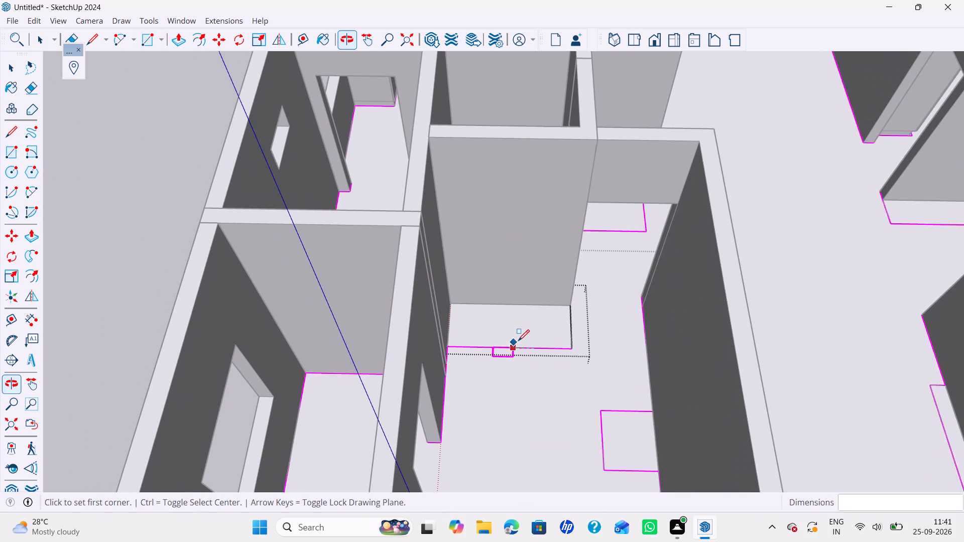
{"action": "key", "text": "space"}
{"action": "key", "text": "p"}
{"action": "left_click", "coordinate": [513, 338]}
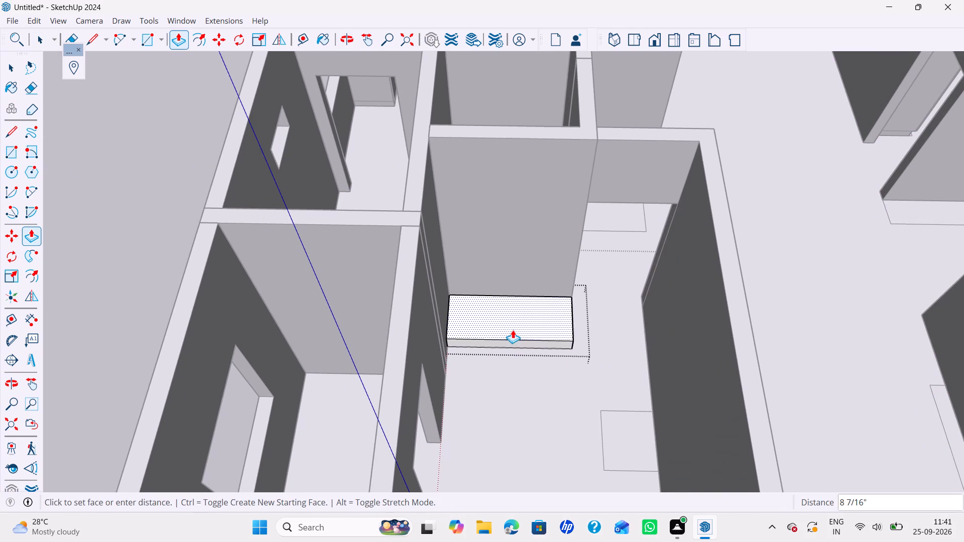
{"action": "type", "text": "100mm"}
{"action": "key", "text": "Return"}
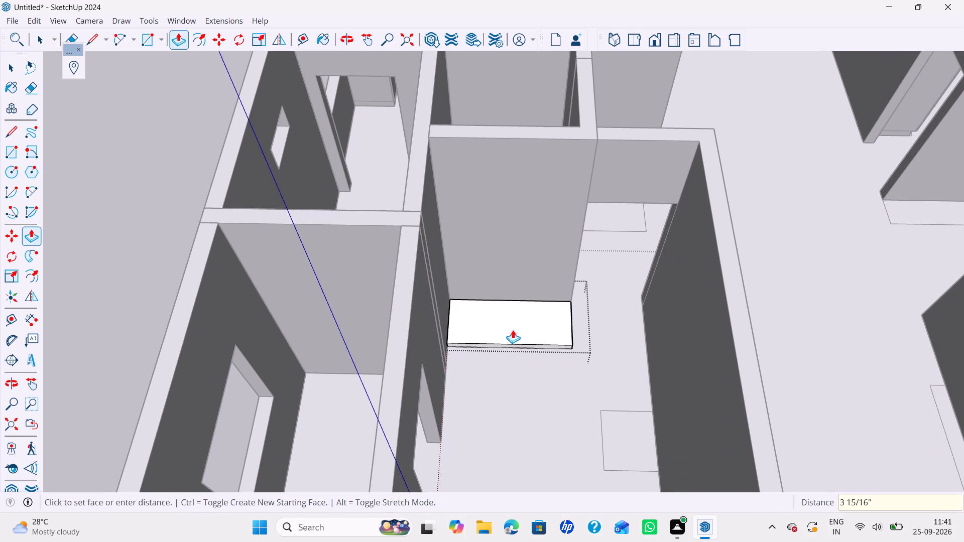
Extend the plinth upward as separate sections with Push/Pull: a 750 mm carcass and a 30 mm top.
{"action": "left_click", "coordinate": [498, 331]}
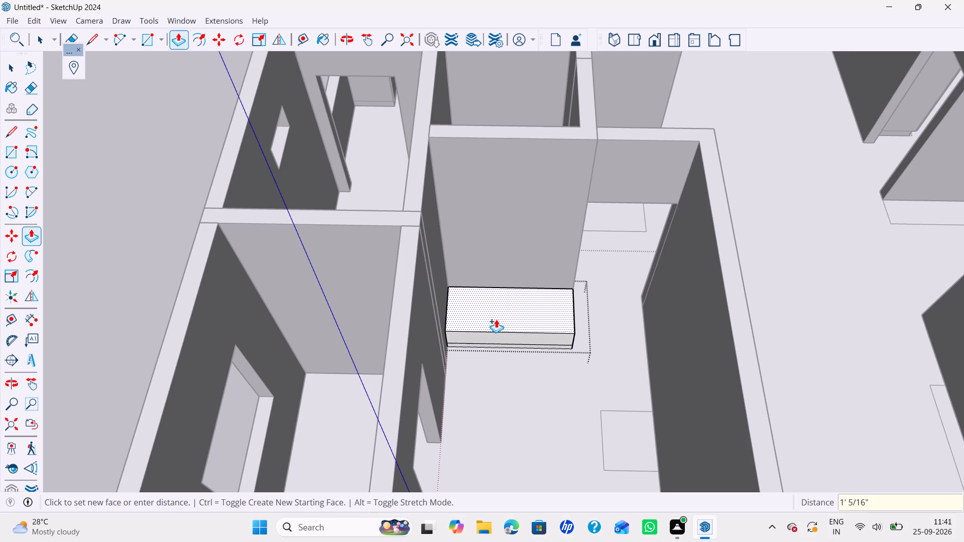
{"action": "type", "text": "750mm"}
{"action": "key", "text": "Return"}
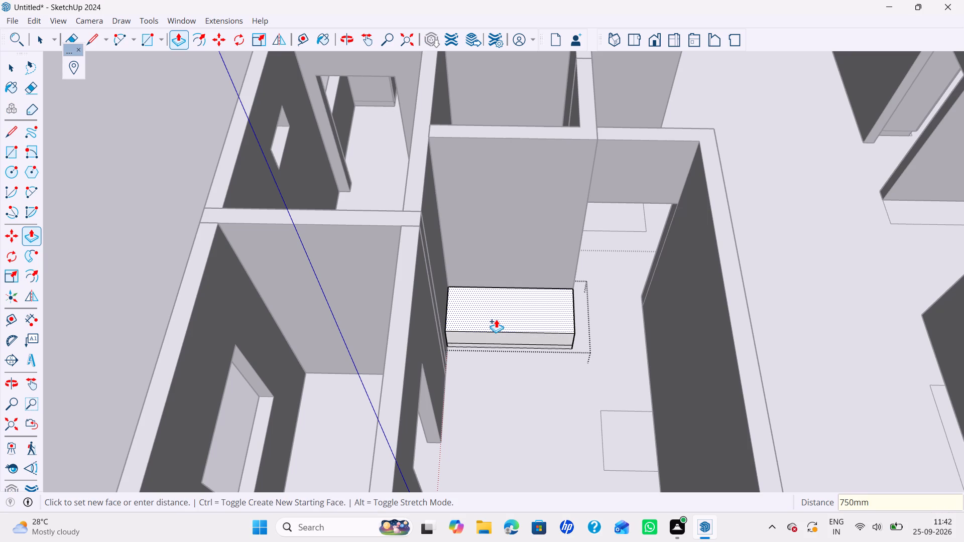
{"action": "left_click", "coordinate": [498, 307]}
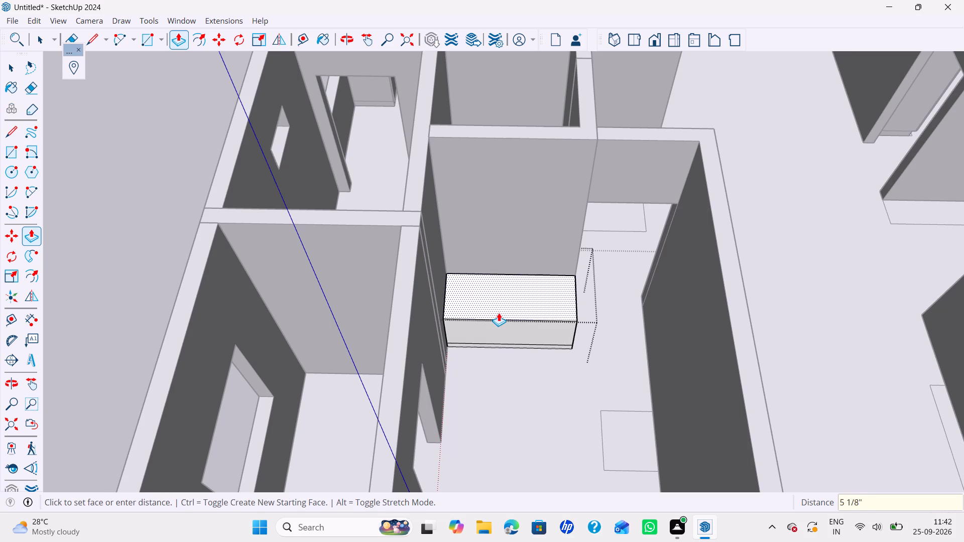
{"action": "type", "text": "30mm"}
{"action": "key", "text": "Return"}
{"action": "key", "text": "space"}
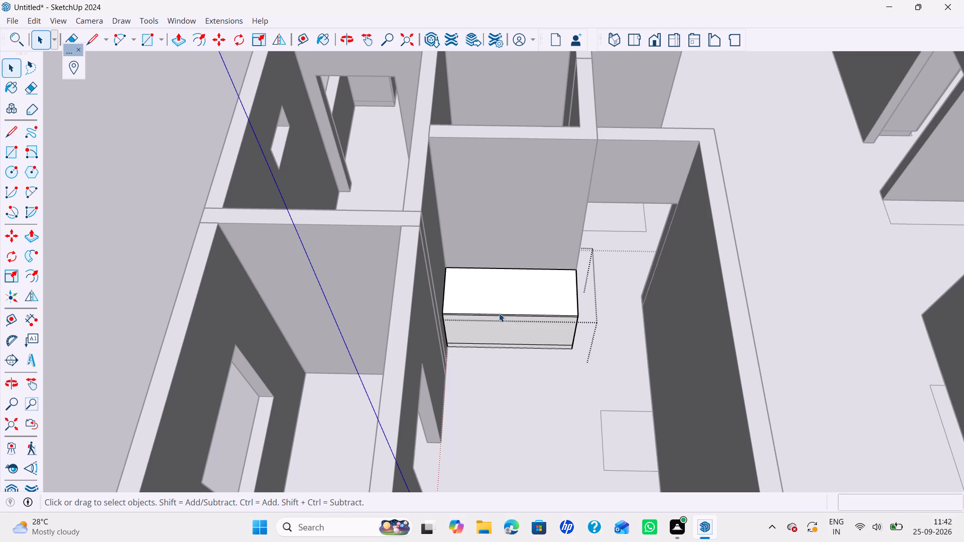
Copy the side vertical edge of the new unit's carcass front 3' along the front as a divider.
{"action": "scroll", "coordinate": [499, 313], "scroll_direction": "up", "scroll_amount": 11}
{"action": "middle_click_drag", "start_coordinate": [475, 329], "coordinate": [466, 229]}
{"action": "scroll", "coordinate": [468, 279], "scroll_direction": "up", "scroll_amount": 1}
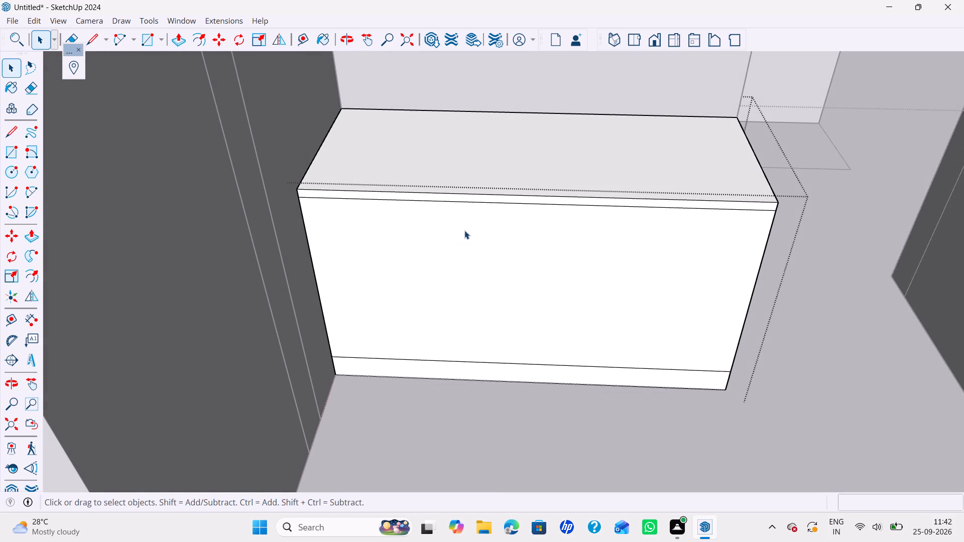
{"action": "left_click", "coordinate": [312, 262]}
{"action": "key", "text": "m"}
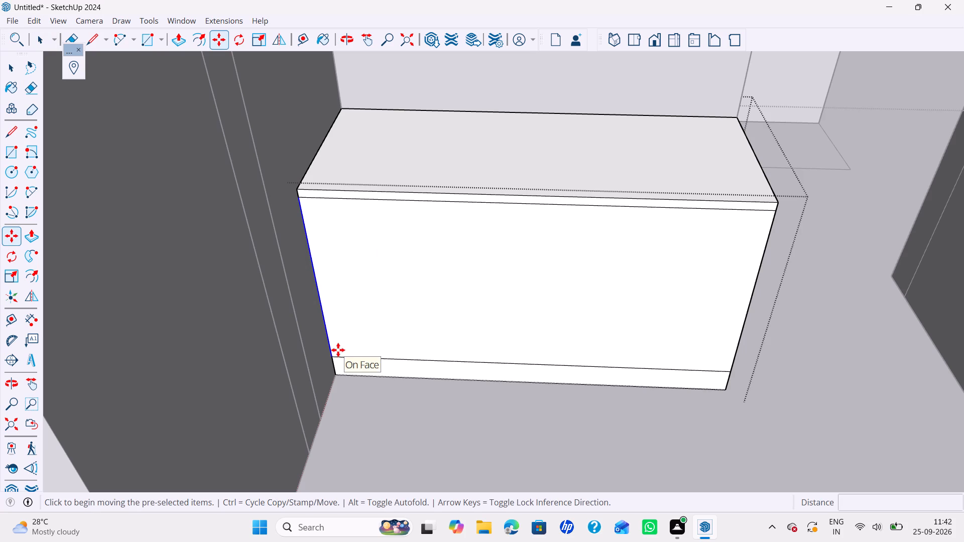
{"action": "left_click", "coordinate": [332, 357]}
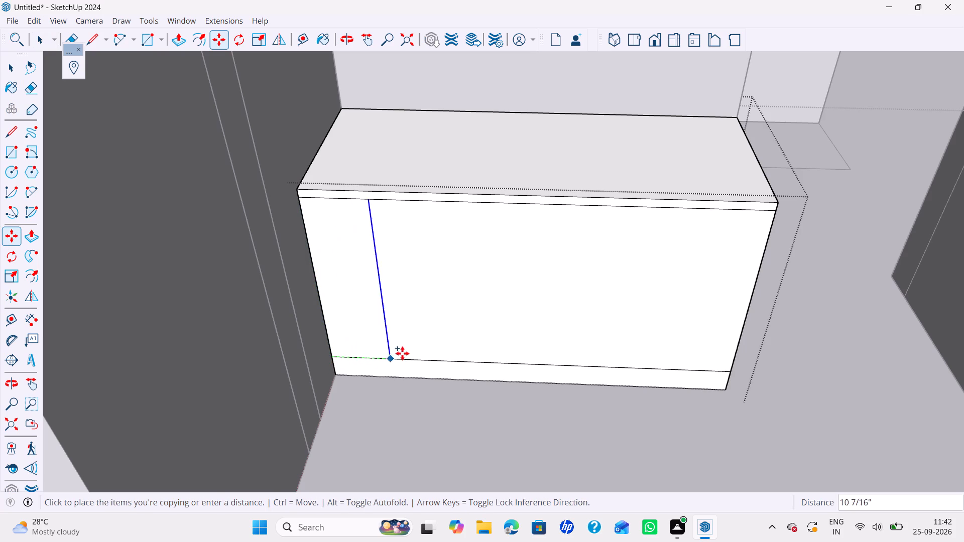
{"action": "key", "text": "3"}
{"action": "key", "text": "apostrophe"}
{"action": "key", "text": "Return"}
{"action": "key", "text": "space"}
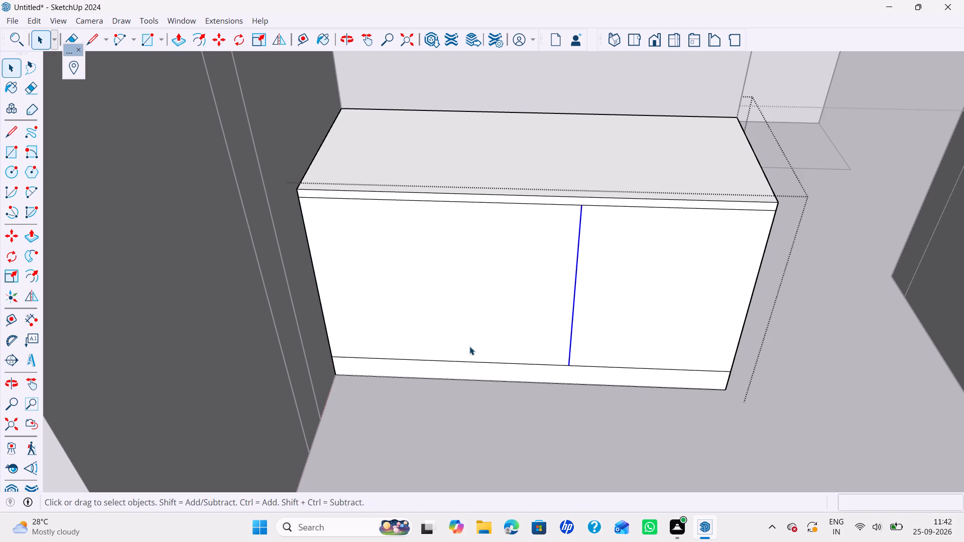
Measure the remaining width from the divider to the far side edge of the unit's front.
{"action": "scroll", "coordinate": [506, 336], "scroll_direction": "down", "scroll_amount": 3}
{"action": "middle_click", "coordinate": [472, 342], "text": "shift"}
{"action": "middle_click_drag", "start_coordinate": [479, 330], "coordinate": [450, 342], "text": "shift"}
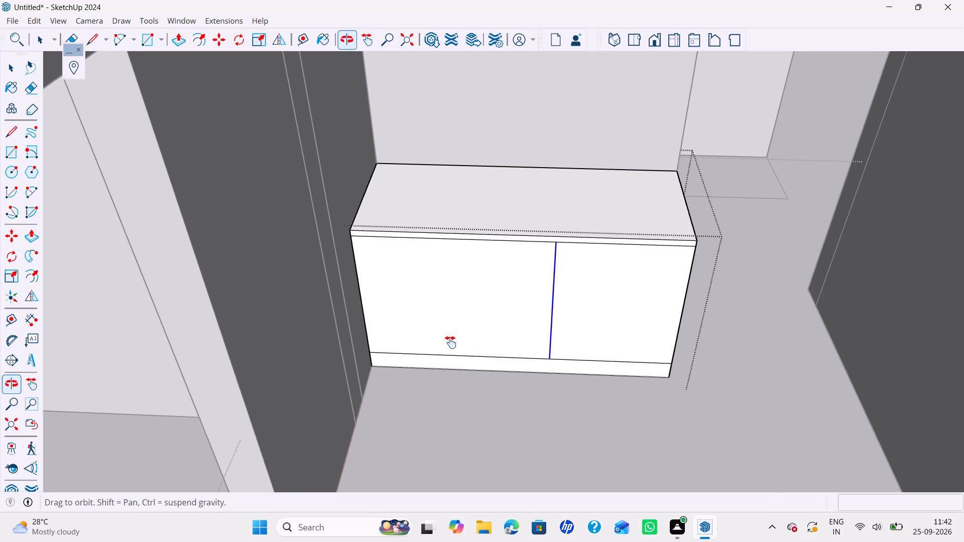
{"action": "middle_click_drag", "start_coordinate": [450, 342], "coordinate": [445, 344], "text": "shift"}
{"action": "key", "text": "t"}
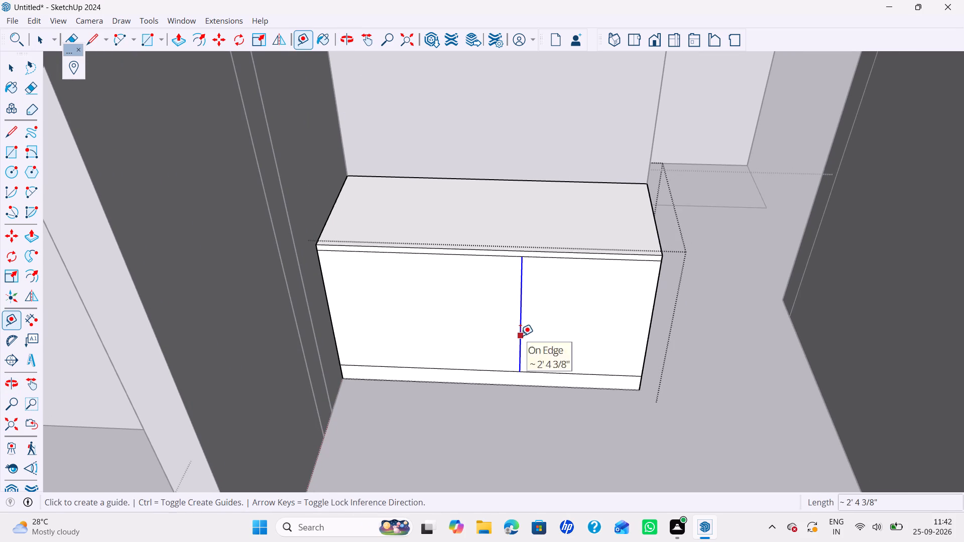
{"action": "left_click", "coordinate": [520, 336]}
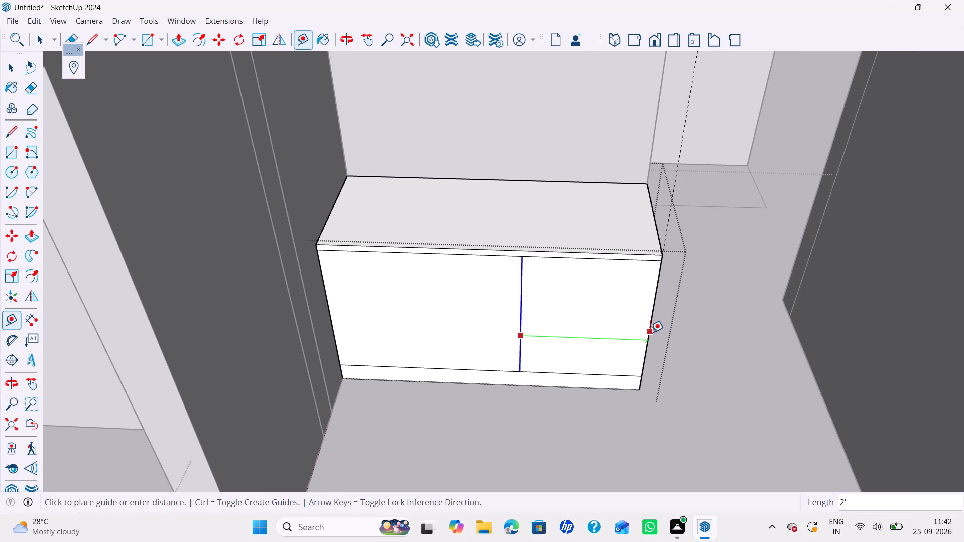
{"action": "key", "text": "Escape"}
{"action": "key", "text": "space"}
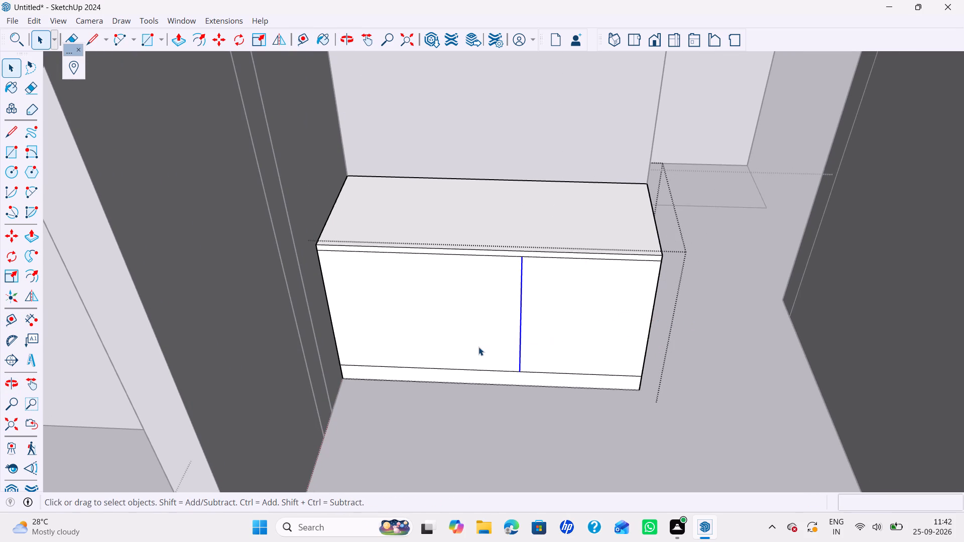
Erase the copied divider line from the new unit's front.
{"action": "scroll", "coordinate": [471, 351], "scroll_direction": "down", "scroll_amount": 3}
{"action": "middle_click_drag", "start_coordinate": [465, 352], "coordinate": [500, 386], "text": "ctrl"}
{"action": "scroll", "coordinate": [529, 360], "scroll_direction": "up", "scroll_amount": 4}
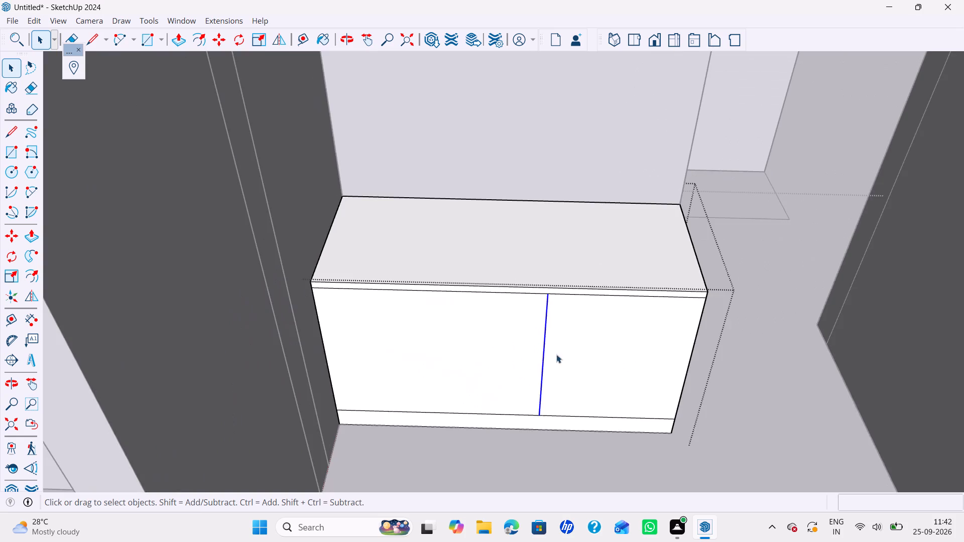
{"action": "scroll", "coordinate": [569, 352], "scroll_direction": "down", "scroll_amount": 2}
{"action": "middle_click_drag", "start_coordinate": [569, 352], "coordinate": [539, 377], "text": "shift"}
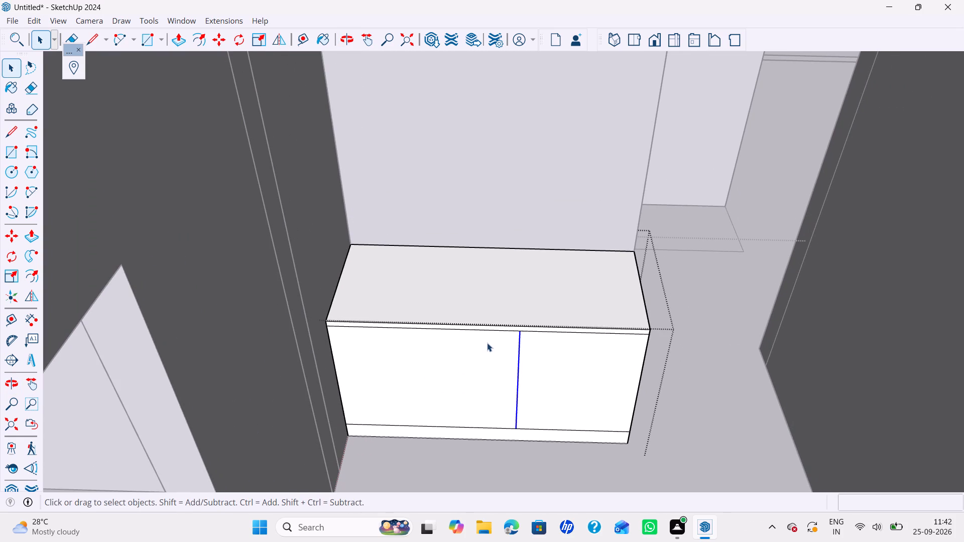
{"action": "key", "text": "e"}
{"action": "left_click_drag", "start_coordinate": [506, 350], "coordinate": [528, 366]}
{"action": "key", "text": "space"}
Divide the top edge of the new unit's carcass front into 3 equal segments.
{"action": "left_click", "coordinate": [511, 333]}
{"action": "right_click", "coordinate": [511, 333]}
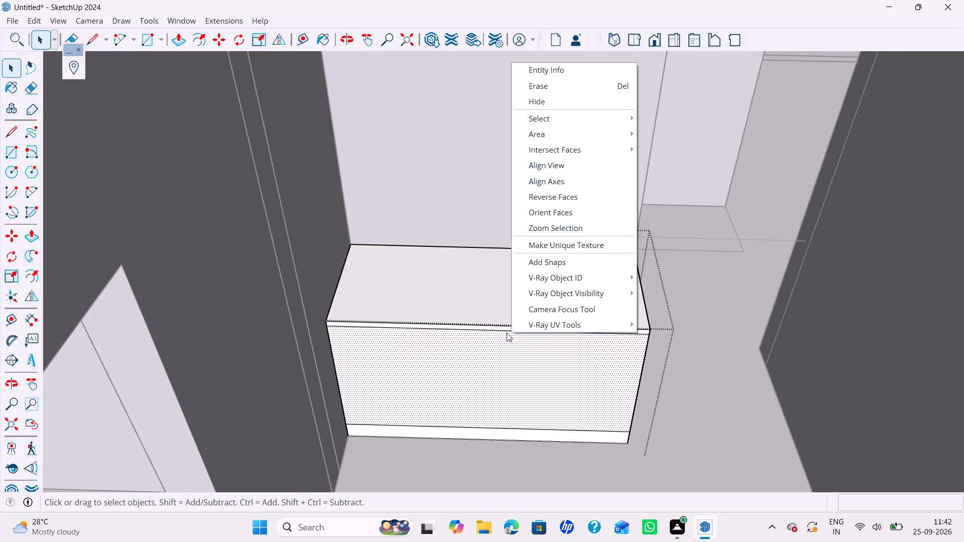
{"action": "left_click", "coordinate": [505, 333]}
{"action": "left_click", "coordinate": [505, 331]}
{"action": "right_click", "coordinate": [505, 331]}
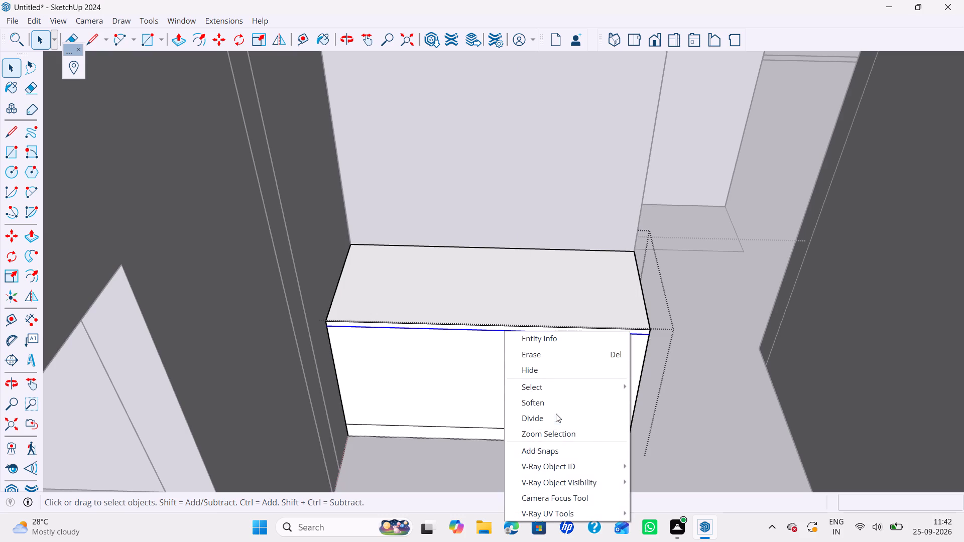
{"action": "left_click", "coordinate": [534, 416]}
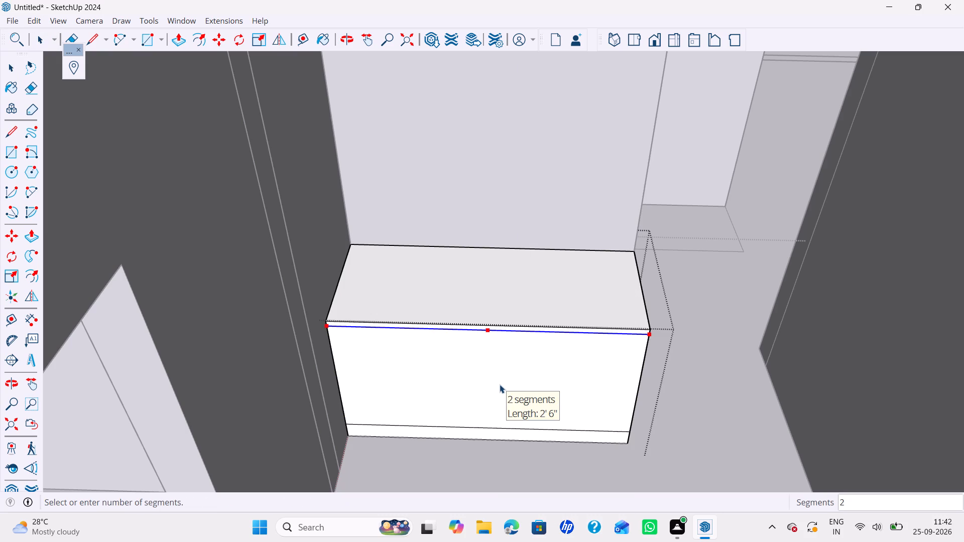
{"action": "left_click", "coordinate": [542, 380]}
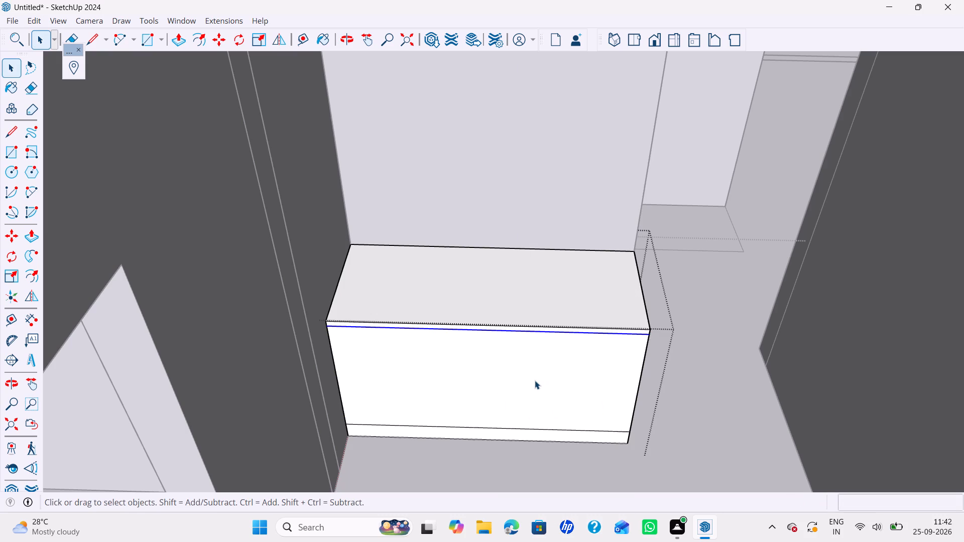
Draw two vertical divider lines from the edge's division points down to the plinth line, splitting the front into three equal bays.
{"action": "key", "text": "l"}
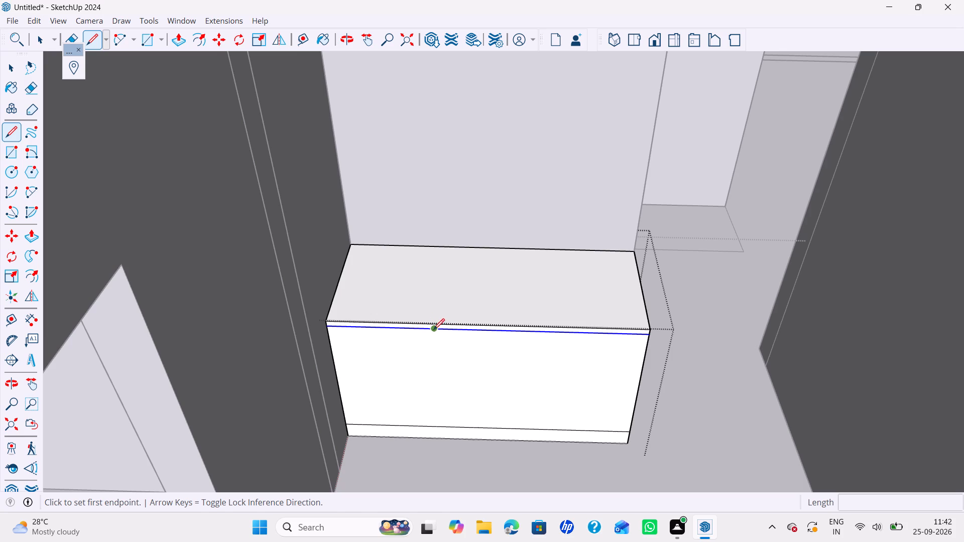
{"action": "left_click", "coordinate": [434, 330]}
{"action": "key", "text": "Up"}
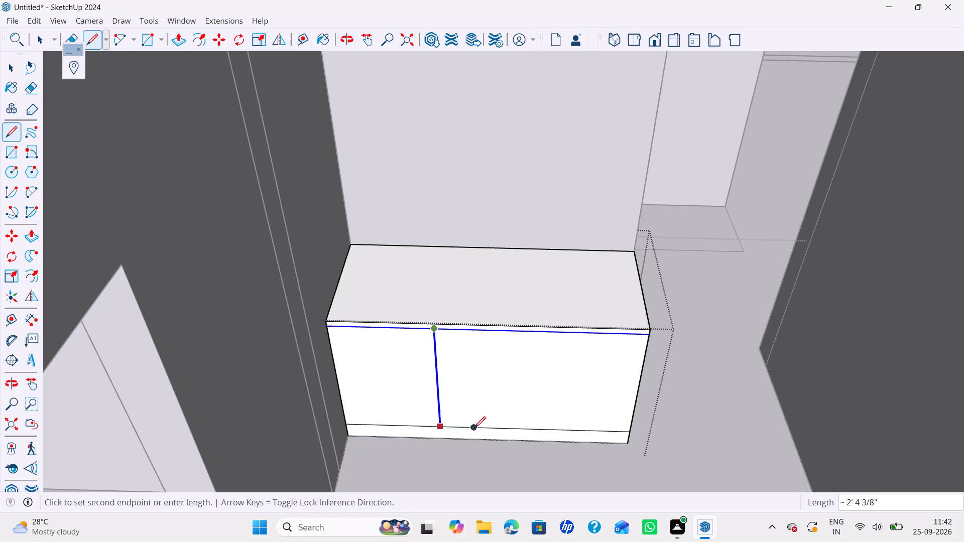
{"action": "left_click", "coordinate": [474, 428]}
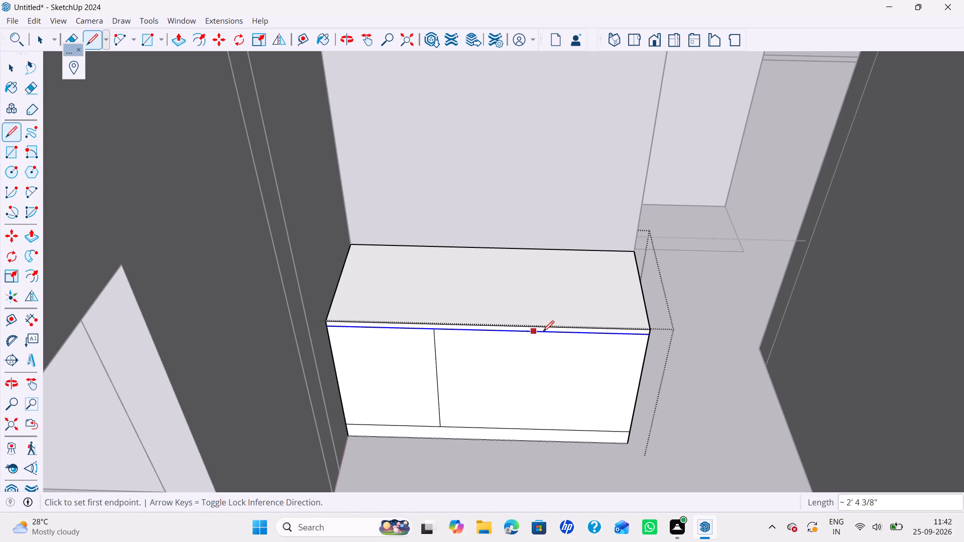
{"action": "left_click", "coordinate": [537, 332]}
{"action": "key", "text": "Up"}
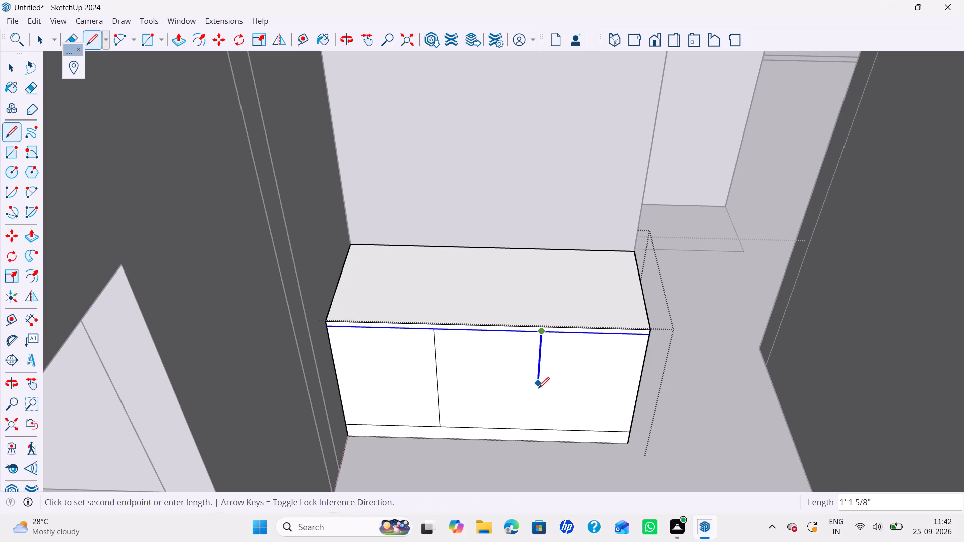
{"action": "left_click", "coordinate": [575, 432]}
{"action": "key", "text": "space"}
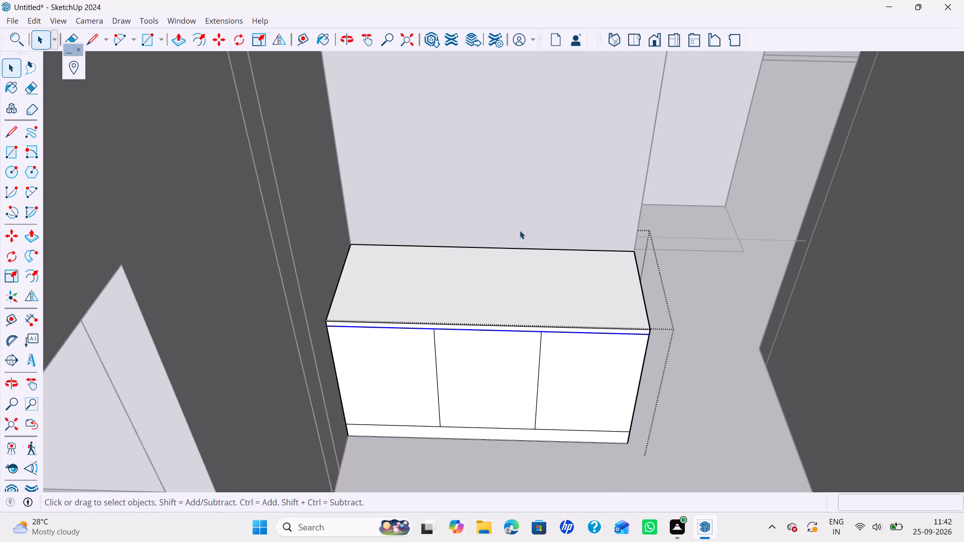
In a separate group, trace a rectangle over each of the three front bays, 1' 8" by about 2' 4 3/8" each.
{"action": "right_click", "coordinate": [520, 185]}
{"action": "left_click", "coordinate": [540, 231]}
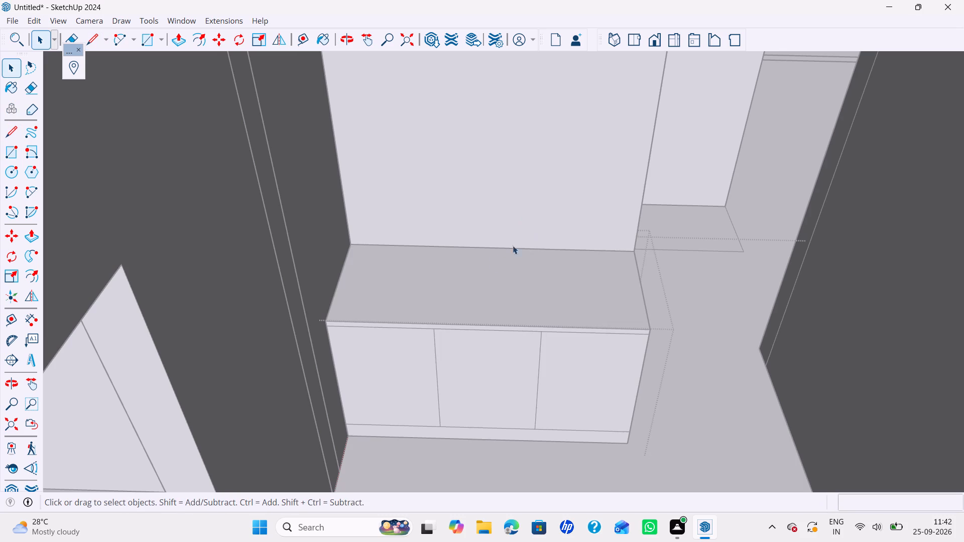
{"action": "key", "text": "r"}
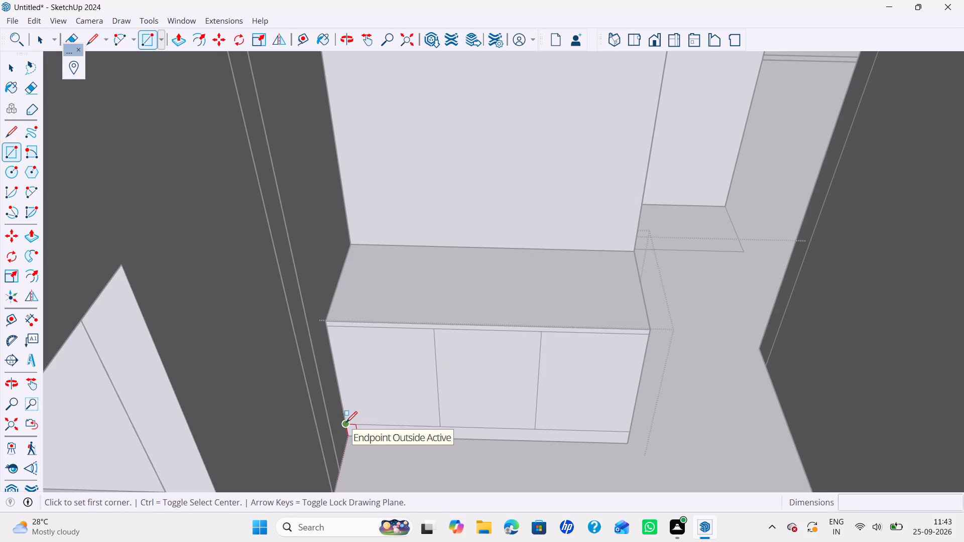
{"action": "left_click", "coordinate": [346, 423]}
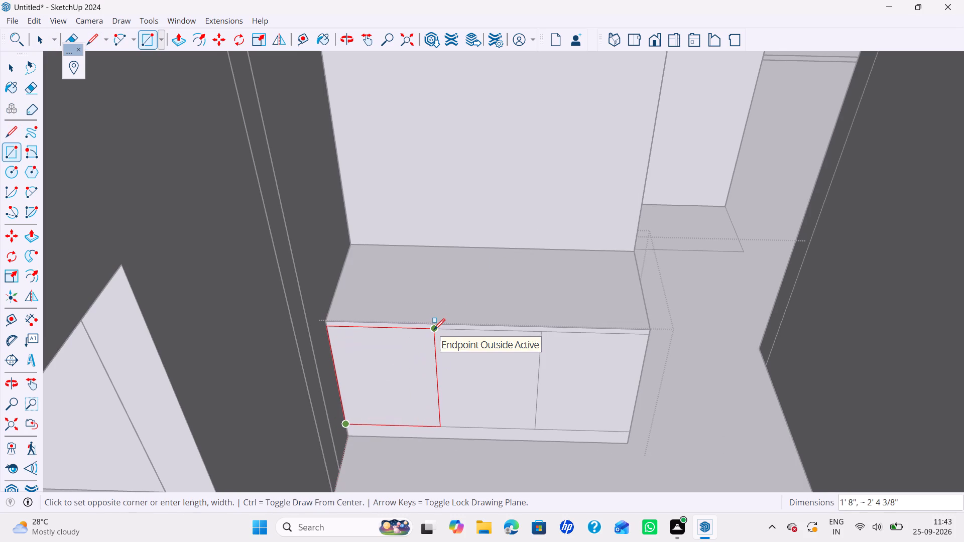
{"action": "left_click", "coordinate": [434, 330]}
{"action": "left_click", "coordinate": [432, 328]}
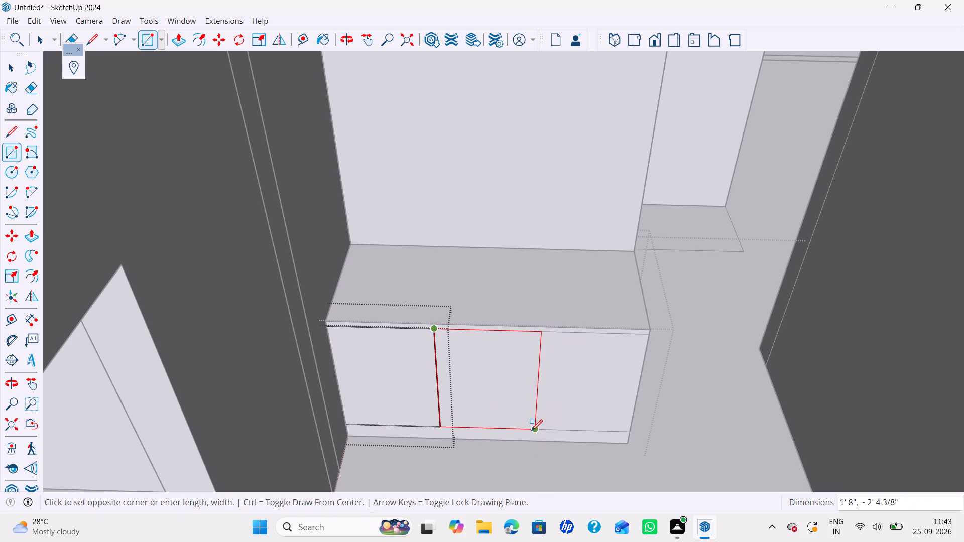
{"action": "left_click", "coordinate": [531, 431]}
{"action": "left_click", "coordinate": [538, 427]}
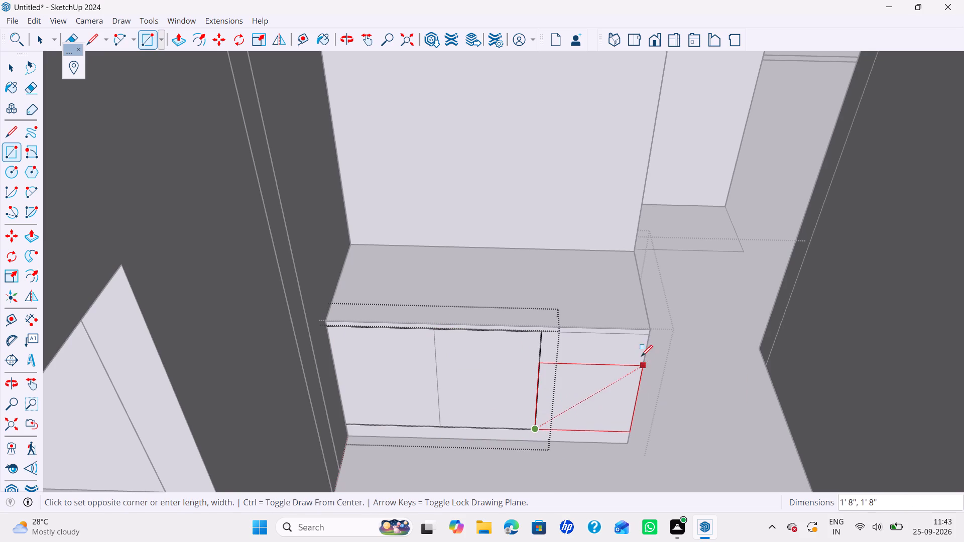
{"action": "left_click", "coordinate": [650, 336]}
{"action": "key", "text": "space"}
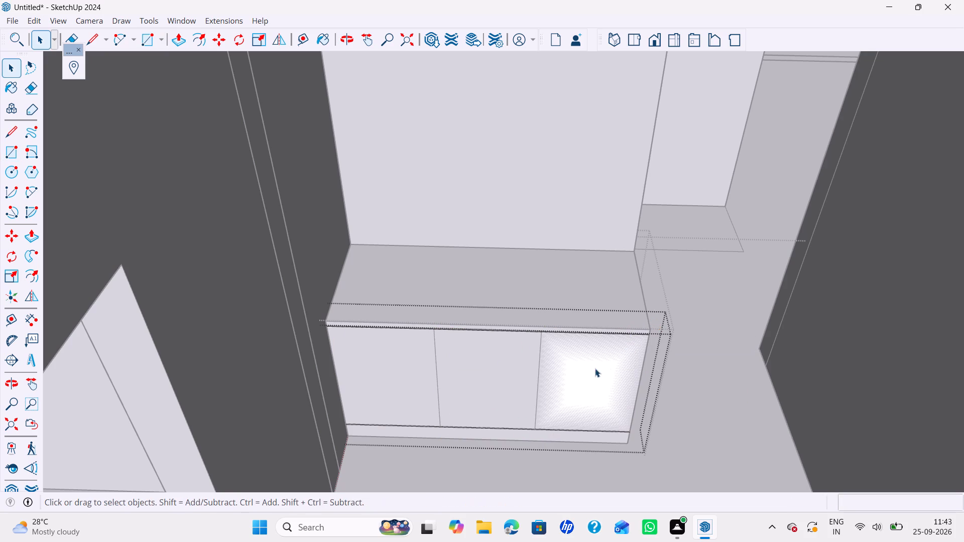
Offset the outline of each of the three door rectangles inward by 3 mm.
{"action": "key", "text": "f"}
{"action": "left_click", "coordinate": [387, 404]}
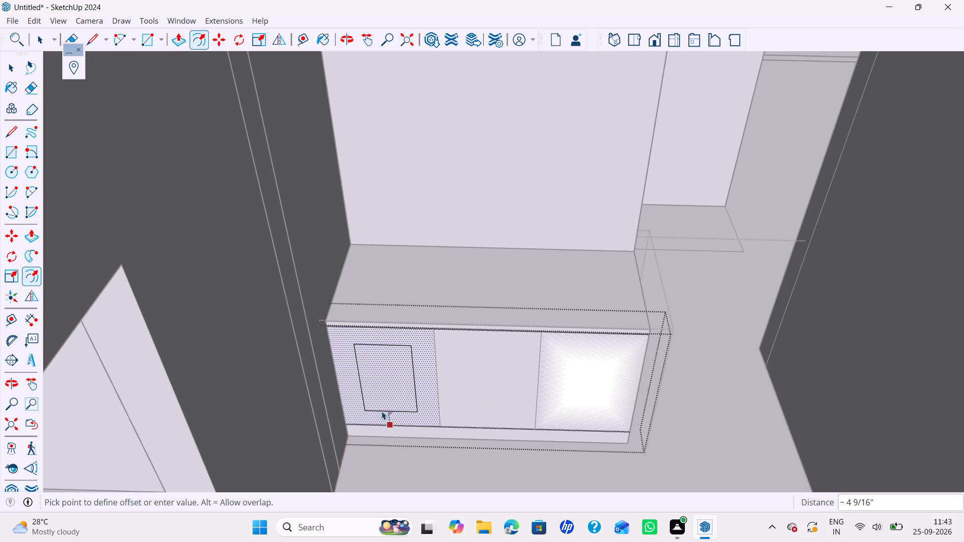
{"action": "key", "text": "3"}
{"action": "type", "text": "mm'"}
{"action": "key", "text": "BackSpace"}
{"action": "key", "text": "Return"}
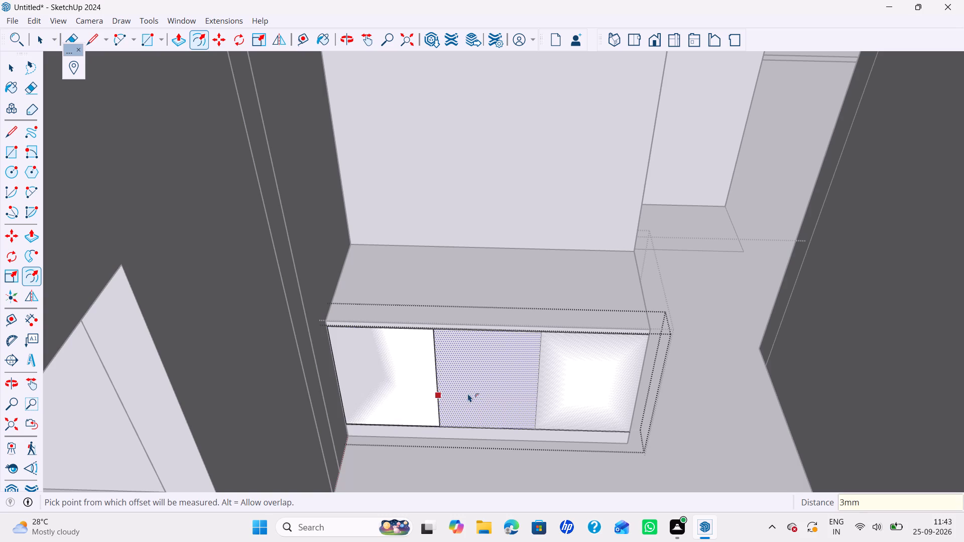
{"action": "double_click", "coordinate": [469, 393]}
{"action": "left_click", "coordinate": [543, 388]}
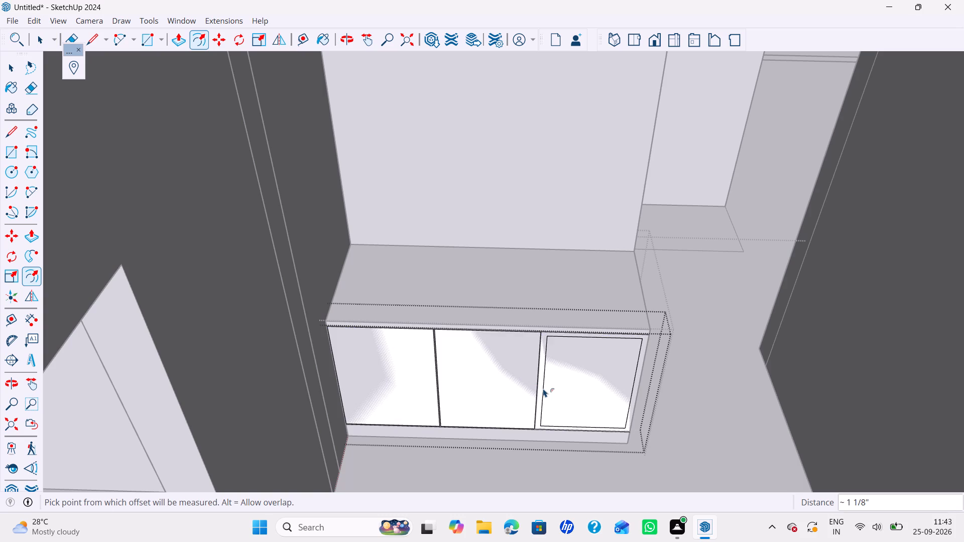
{"action": "key", "text": "ctrl+z"}
{"action": "left_click", "coordinate": [546, 400]}
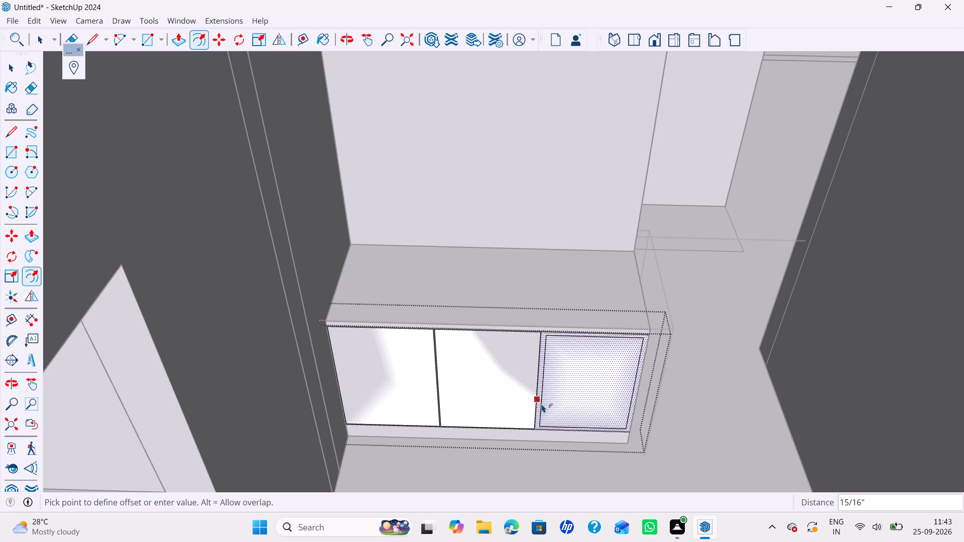
{"action": "type", "text": "3mm"}
{"action": "key", "text": "Return"}
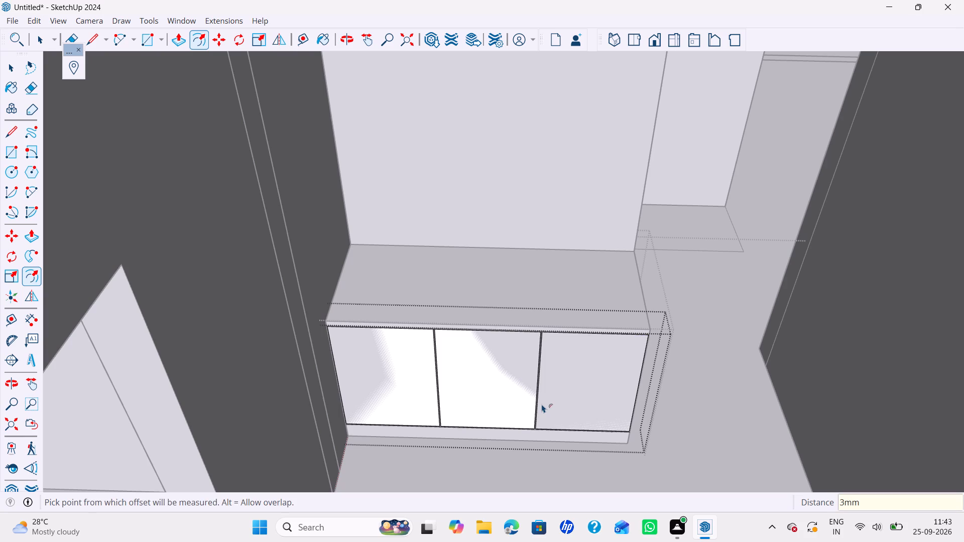
{"action": "key", "text": "space"}
Extrude the three inner door faces outward 18 mm with Push/Pull and leave the door group.
{"action": "key", "text": "p"}
{"action": "left_click", "coordinate": [567, 375]}
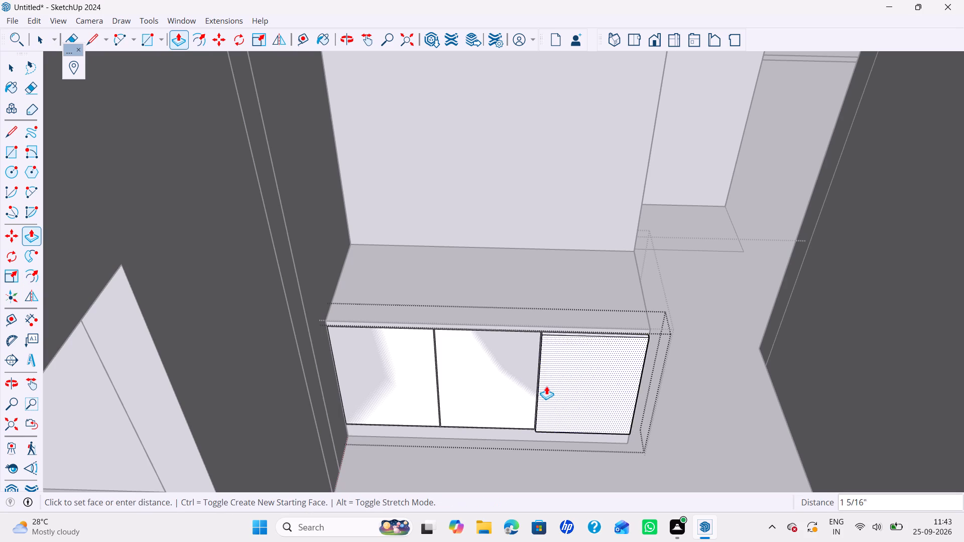
{"action": "key", "text": "1"}
{"action": "key", "text": "8"}
{"action": "type", "text": "mm"}
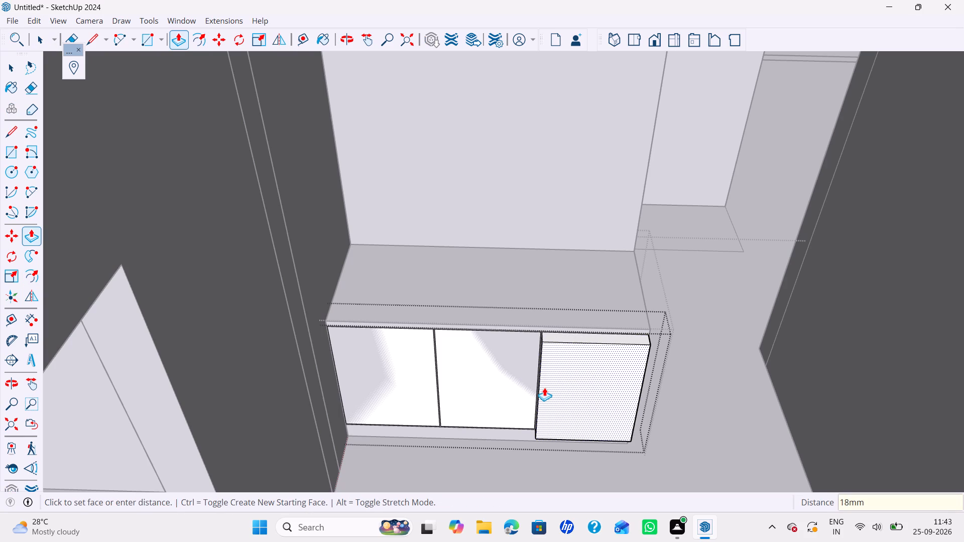
{"action": "key", "text": "Return"}
{"action": "double_click", "coordinate": [524, 390]}
{"action": "double_click", "coordinate": [368, 388]}
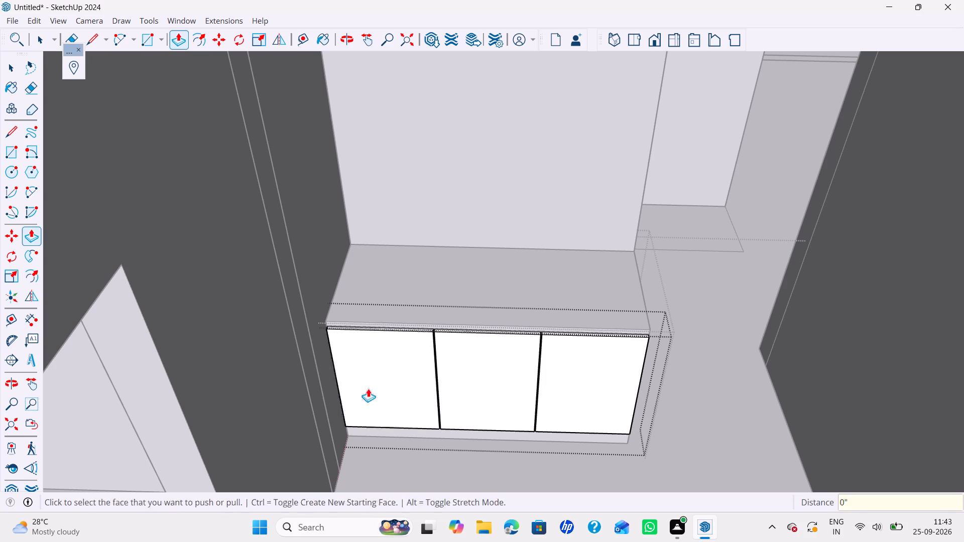
{"action": "key", "text": "space"}
{"action": "left_click", "coordinate": [465, 184]}
Open the door group and lower the top faces of all three doors by 40 mm with Push/Pull.
{"action": "scroll", "coordinate": [462, 201], "scroll_direction": "down", "scroll_amount": 4}
{"action": "middle_click_drag", "start_coordinate": [466, 239], "coordinate": [464, 259]}
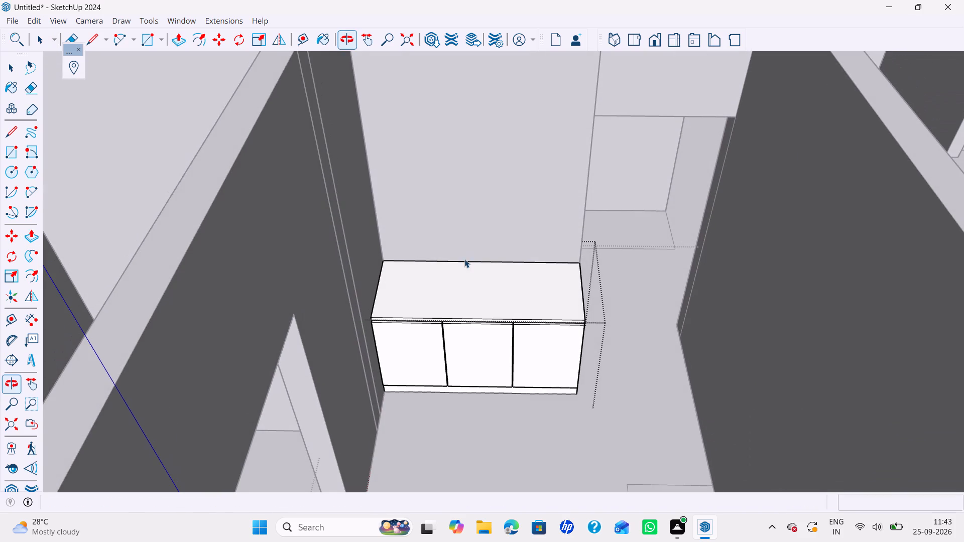
{"action": "scroll", "coordinate": [417, 317], "scroll_direction": "up", "scroll_amount": 4}
{"action": "left_click", "coordinate": [423, 354]}
{"action": "left_click", "coordinate": [423, 355]}
{"action": "scroll", "coordinate": [423, 355], "scroll_direction": "up", "scroll_amount": 5}
{"action": "double_click", "coordinate": [422, 354]}
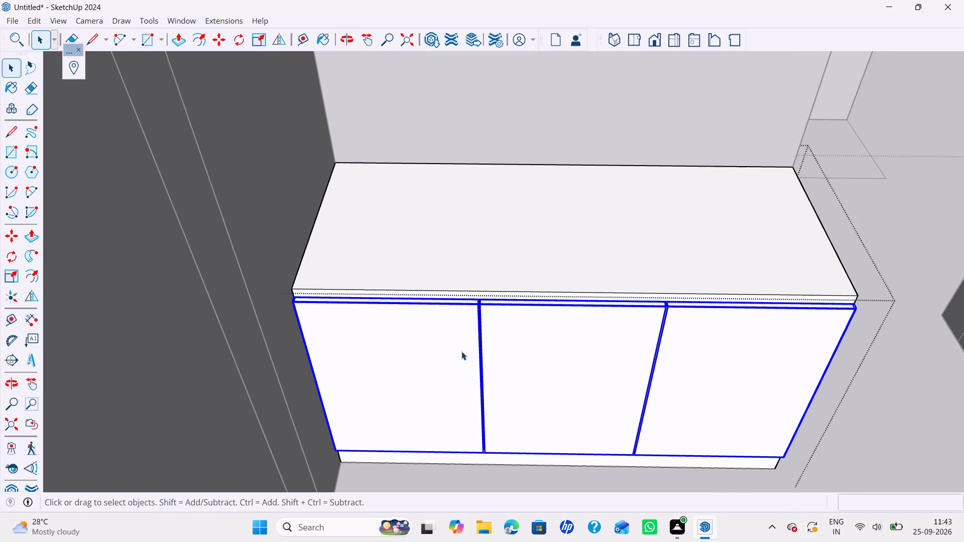
{"action": "middle_click_drag", "start_coordinate": [465, 347], "coordinate": [477, 300]}
{"action": "double_click", "coordinate": [460, 326]}
{"action": "scroll", "coordinate": [442, 247], "scroll_direction": "up", "scroll_amount": 4}
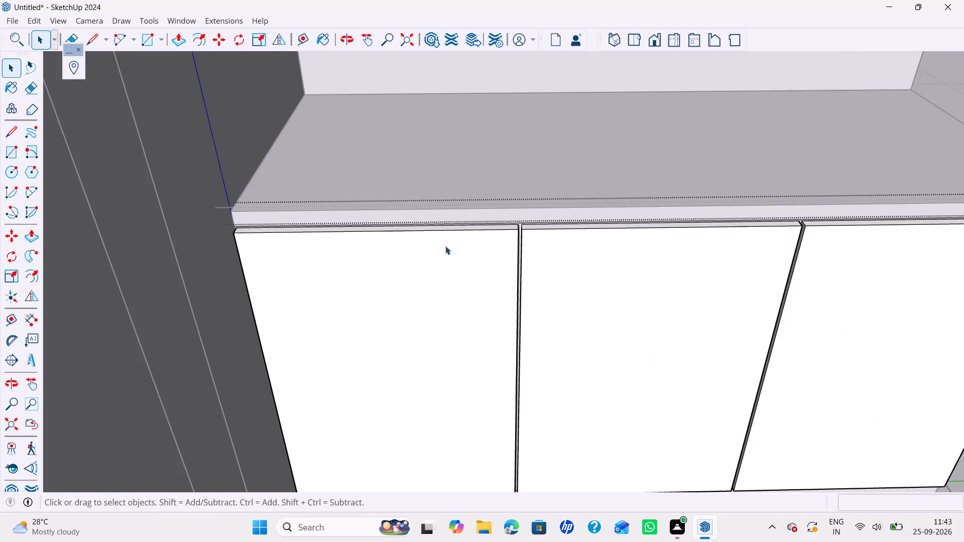
{"action": "key", "text": "p"}
{"action": "scroll", "coordinate": [445, 246], "scroll_direction": "up", "scroll_amount": 1}
{"action": "left_click", "coordinate": [489, 225]}
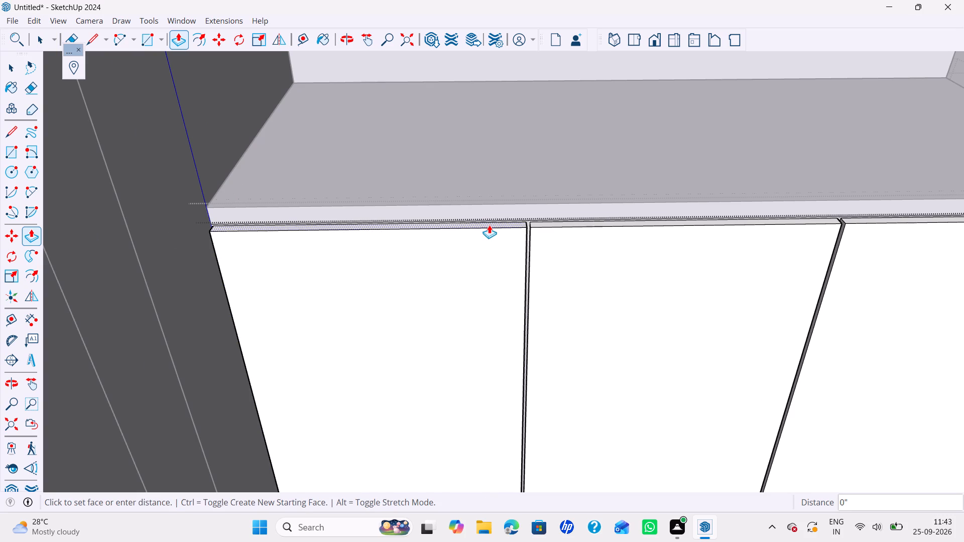
{"action": "key", "text": "4"}
{"action": "key", "text": "0"}
{"action": "key", "text": "m"}
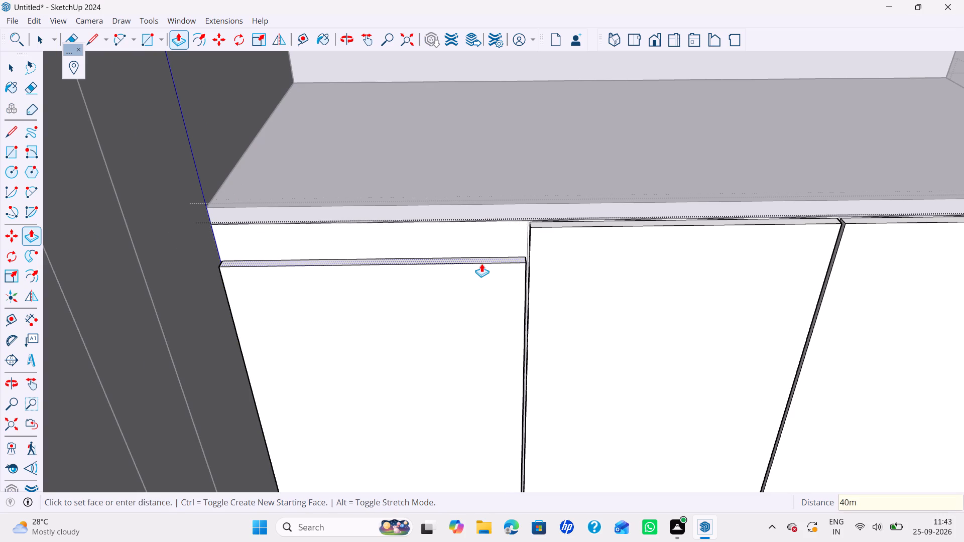
{"action": "key", "text": "m"}
{"action": "key", "text": "Return"}
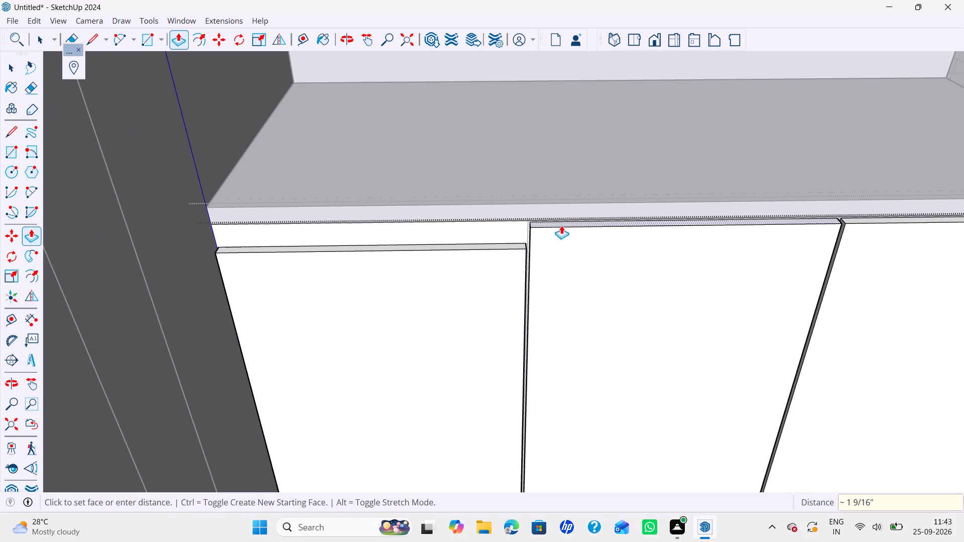
{"action": "double_click", "coordinate": [561, 225]}
{"action": "scroll", "coordinate": [567, 240], "scroll_direction": "down", "scroll_amount": 4}
{"action": "middle_click_drag", "start_coordinate": [566, 252], "coordinate": [414, 276], "text": "shift"}
{"action": "scroll", "coordinate": [661, 247], "scroll_direction": "up", "scroll_amount": 4}
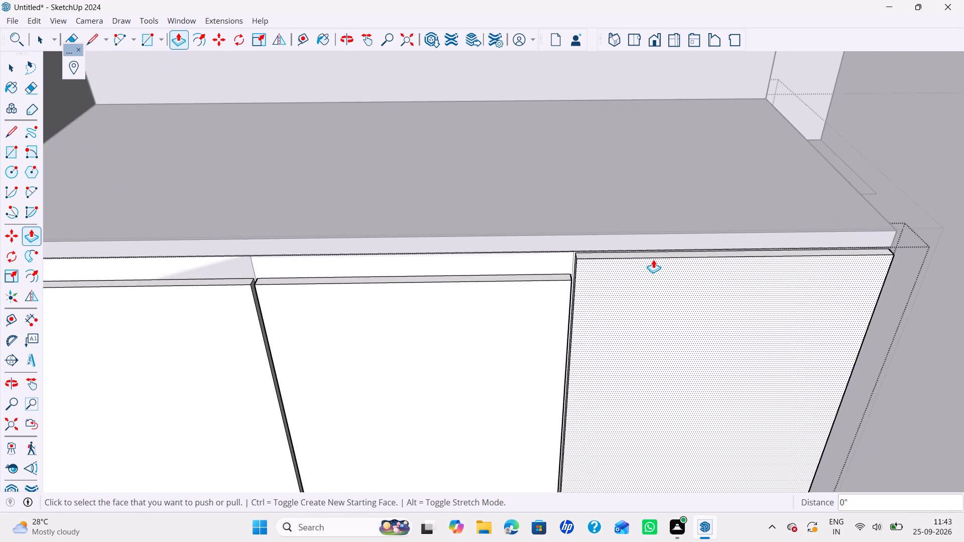
{"action": "double_click", "coordinate": [655, 255]}
Examine the new unit's lowered doors and the front layout of the finished 8' base unit opposite.
{"action": "scroll", "coordinate": [625, 233], "scroll_direction": "down", "scroll_amount": 5}
{"action": "middle_click_drag", "start_coordinate": [603, 227], "coordinate": [573, 300]}
{"action": "scroll", "coordinate": [572, 300], "scroll_direction": "up", "scroll_amount": 1}
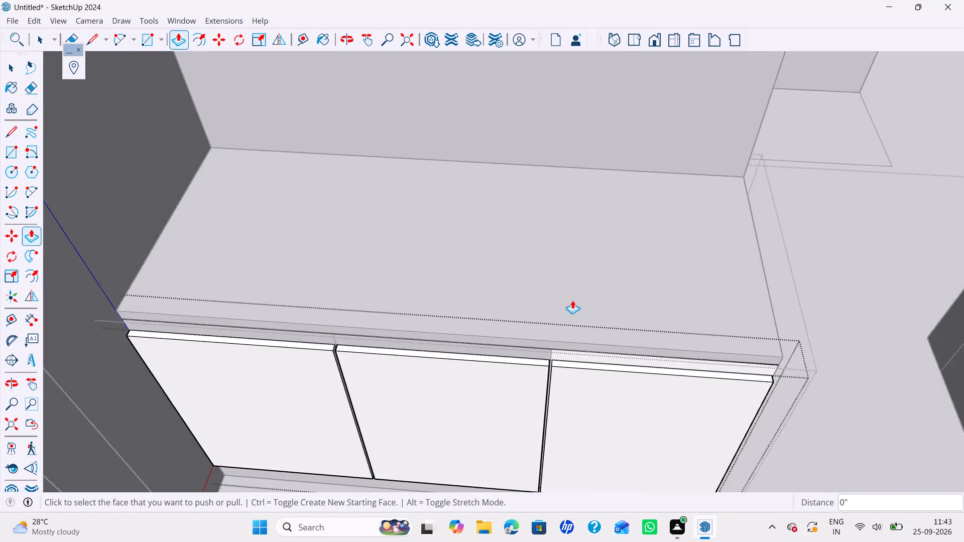
{"action": "scroll", "coordinate": [572, 300], "scroll_direction": "down", "scroll_amount": 15}
{"action": "middle_click_drag", "start_coordinate": [573, 295], "coordinate": [405, 318]}
{"action": "middle_click_drag", "start_coordinate": [471, 289], "coordinate": [715, 299], "text": "shift"}
{"action": "middle_click_drag", "start_coordinate": [677, 303], "coordinate": [707, 328]}
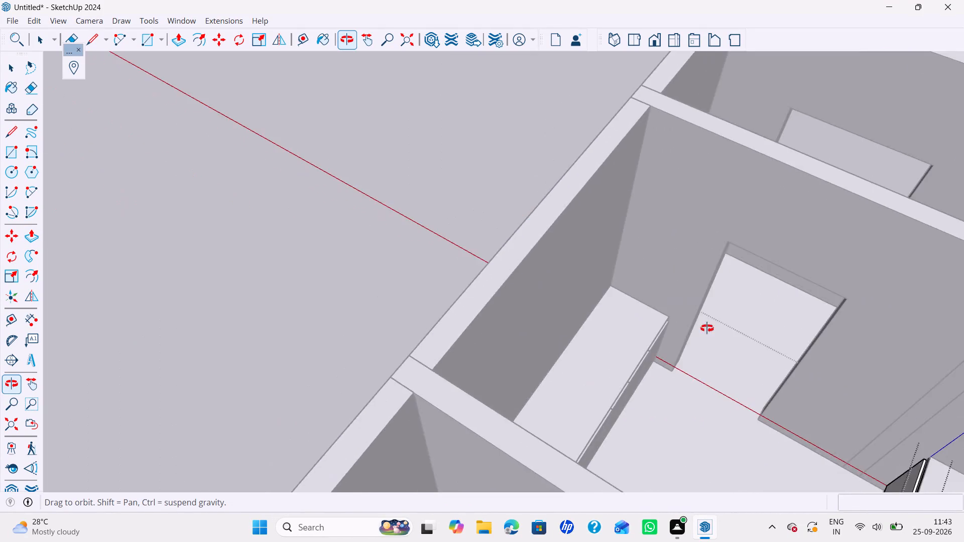
{"action": "middle_click_drag", "start_coordinate": [707, 328], "coordinate": [496, 268]}
{"action": "middle_click_drag", "start_coordinate": [479, 298], "coordinate": [435, 247]}
{"action": "key", "text": "space"}
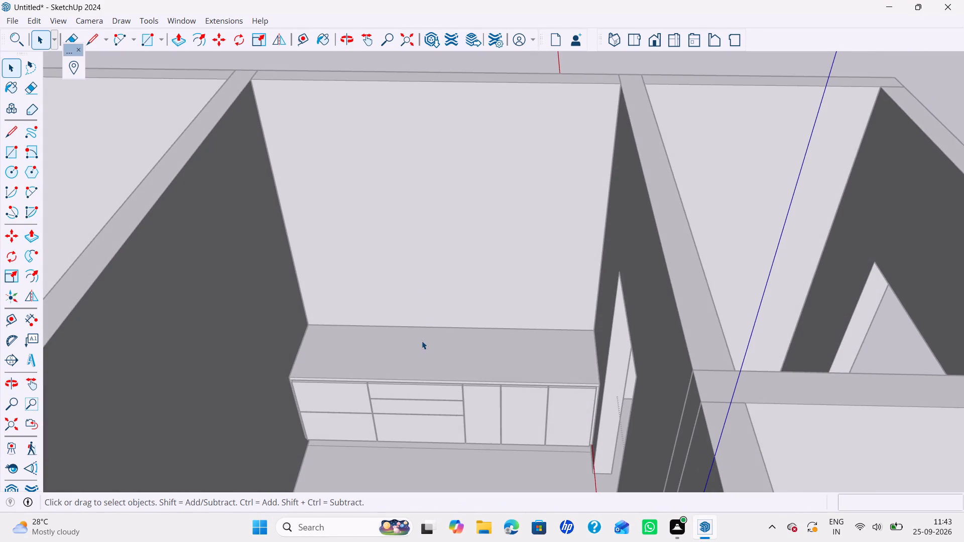
{"action": "scroll", "coordinate": [422, 341], "scroll_direction": "up", "scroll_amount": 1}
{"action": "scroll", "coordinate": [247, 465], "scroll_direction": "up", "scroll_amount": 1}
{"action": "scroll", "coordinate": [292, 418], "scroll_direction": "up", "scroll_amount": 4}
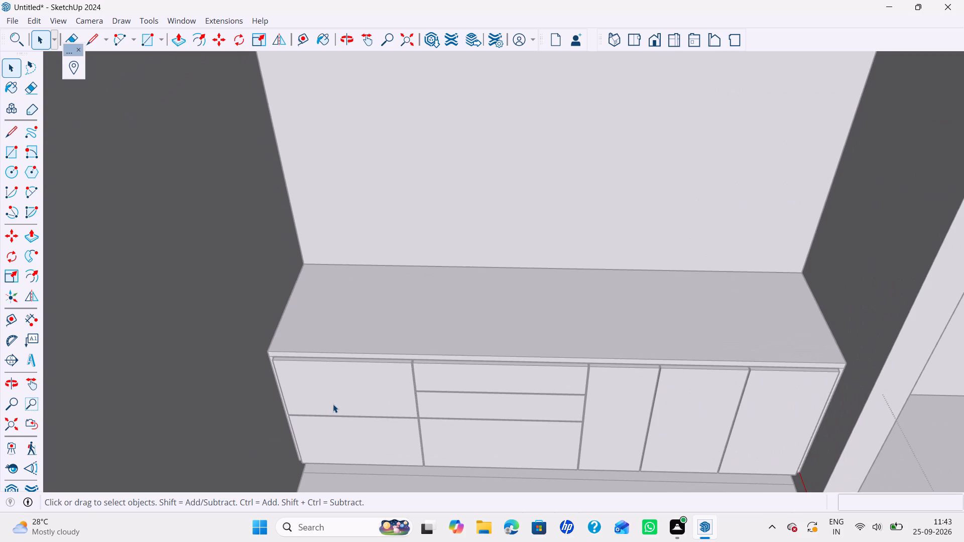
Open the 8' base unit's two-drawer group and lower both drawer fronts' top faces by the same 40 mm with Push/Pull.
{"action": "double_click", "coordinate": [328, 376]}
{"action": "scroll", "coordinate": [328, 376], "scroll_direction": "up", "scroll_amount": 5}
{"action": "key", "text": "p"}
{"action": "scroll", "coordinate": [375, 367], "scroll_direction": "up", "scroll_amount": 2}
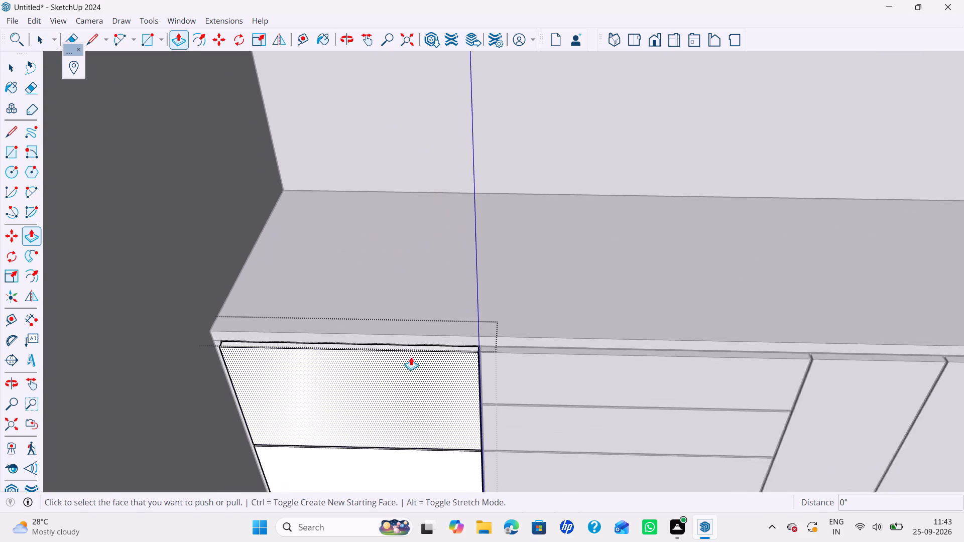
{"action": "scroll", "coordinate": [411, 357], "scroll_direction": "up", "scroll_amount": 2}
{"action": "double_click", "coordinate": [449, 345]}
{"action": "scroll", "coordinate": [445, 355], "scroll_direction": "down", "scroll_amount": 4}
{"action": "middle_click_drag", "start_coordinate": [441, 366], "coordinate": [457, 313], "text": "shift"}
{"action": "scroll", "coordinate": [457, 314], "scroll_direction": "down", "scroll_amount": 1, "text": "shift"}
{"action": "scroll", "coordinate": [458, 366], "scroll_direction": "up", "scroll_amount": 5}
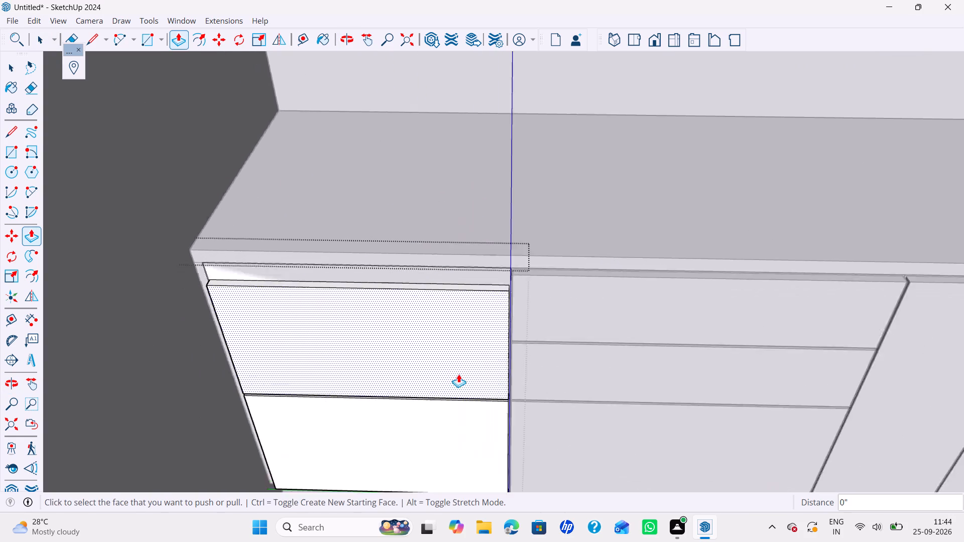
{"action": "scroll", "coordinate": [456, 386], "scroll_direction": "up", "scroll_amount": 6}
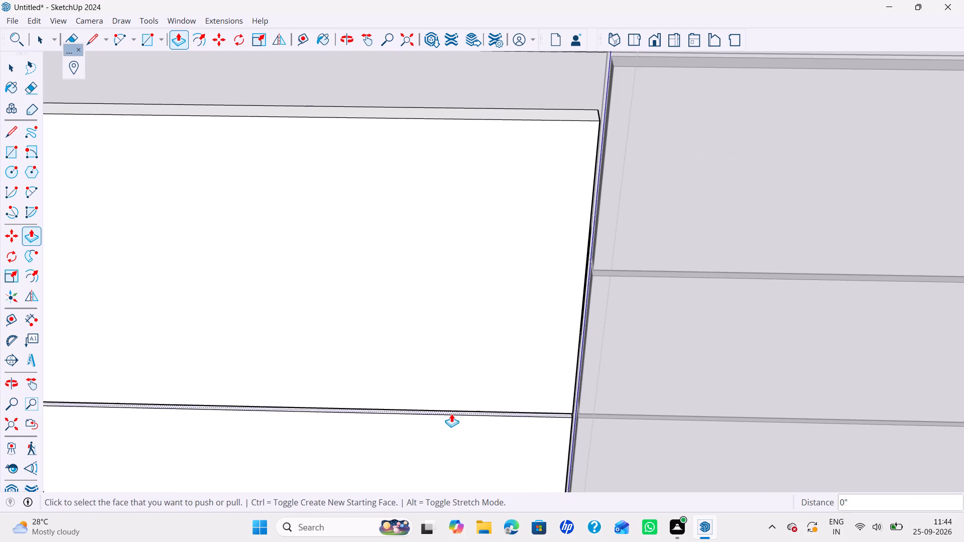
{"action": "double_click", "coordinate": [451, 414]}
Open the neighbouring three-drawer group and lower the top faces of all three drawer fronts by the same 40 mm.
{"action": "scroll", "coordinate": [474, 395], "scroll_direction": "down", "scroll_amount": 5}
{"action": "middle_click_drag", "start_coordinate": [615, 359], "coordinate": [423, 441], "text": "shift"}
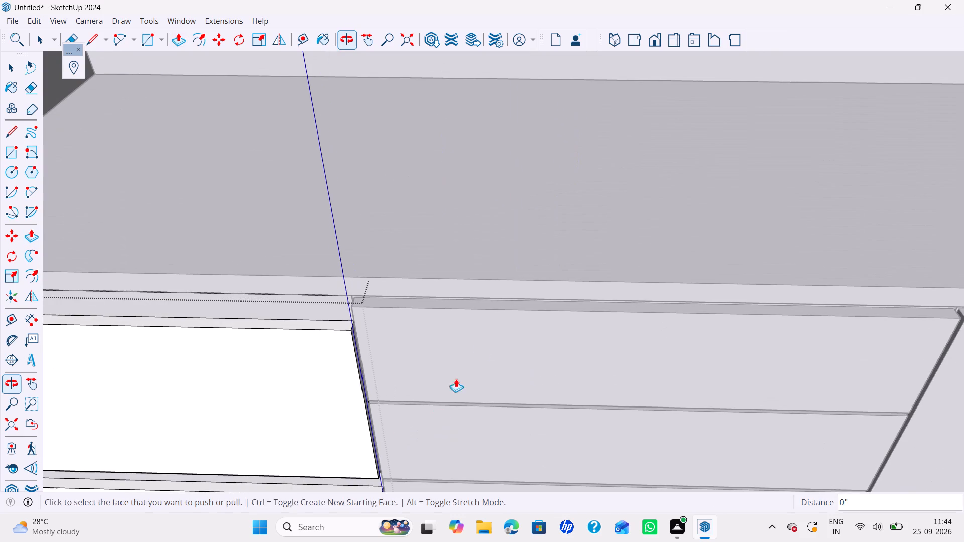
{"action": "key", "text": "space"}
{"action": "double_click", "coordinate": [482, 339]}
{"action": "key", "text": "p"}
{"action": "scroll", "coordinate": [493, 304], "scroll_direction": "up", "scroll_amount": 4}
{"action": "double_click", "coordinate": [493, 304]}
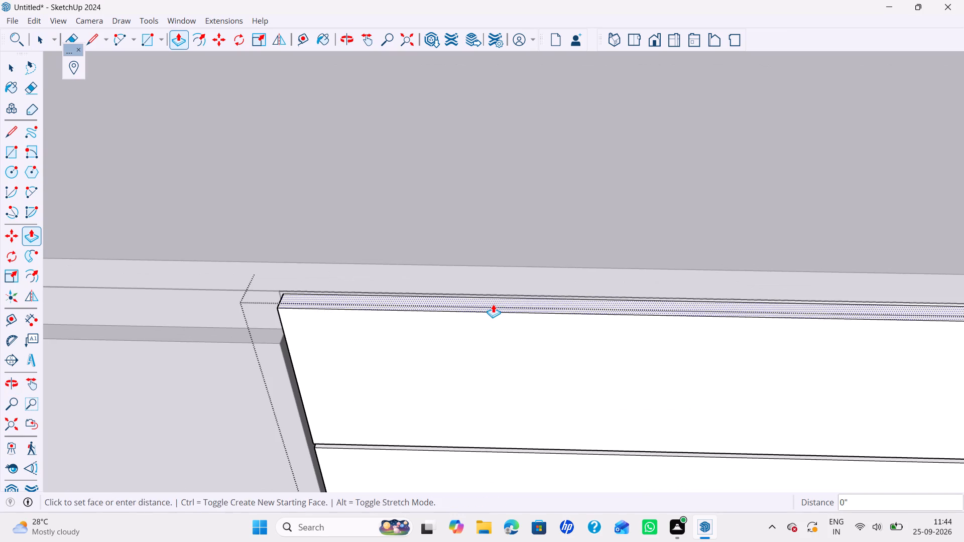
{"action": "scroll", "coordinate": [461, 369], "scroll_direction": "down", "scroll_amount": 3}
{"action": "middle_click_drag", "start_coordinate": [453, 400], "coordinate": [485, 307], "text": "shift"}
{"action": "scroll", "coordinate": [466, 349], "scroll_direction": "up", "scroll_amount": 4}
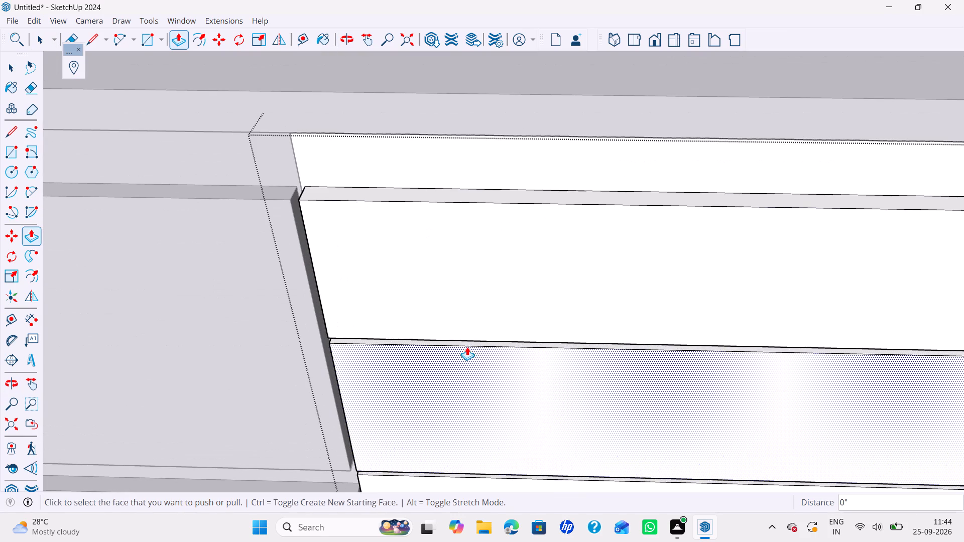
{"action": "double_click", "coordinate": [471, 342]}
{"action": "scroll", "coordinate": [471, 348], "scroll_direction": "down", "scroll_amount": 5}
{"action": "middle_click_drag", "start_coordinate": [470, 353], "coordinate": [486, 314]}
{"action": "scroll", "coordinate": [481, 323], "scroll_direction": "down", "scroll_amount": 1, "text": "ctrl+shift"}
{"action": "scroll", "coordinate": [477, 348], "scroll_direction": "up", "scroll_amount": 1}
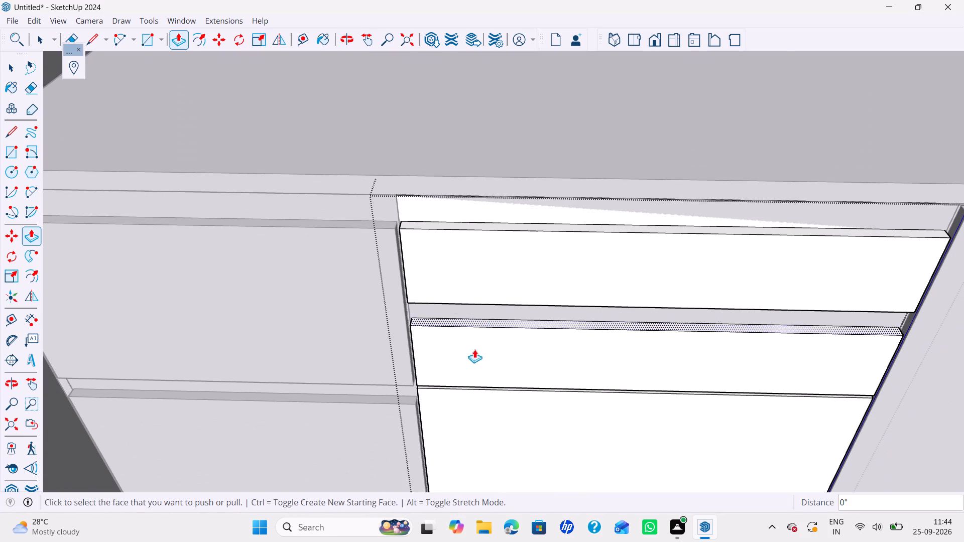
{"action": "scroll", "coordinate": [474, 349], "scroll_direction": "up", "scroll_amount": 4}
{"action": "scroll", "coordinate": [425, 403], "scroll_direction": "up", "scroll_amount": 3}
{"action": "double_click", "coordinate": [425, 400]}
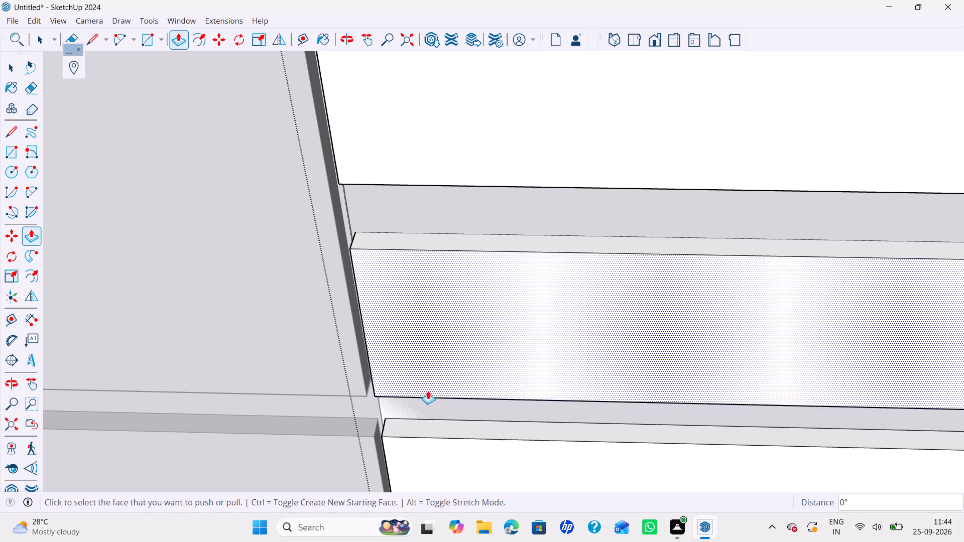
Open the narrow single-door group beside the three drawers and lower the door's top face by the same 40 mm.
{"action": "key", "text": "space"}
{"action": "scroll", "coordinate": [459, 363], "scroll_direction": "down", "scroll_amount": 6}
{"action": "middle_click_drag", "start_coordinate": [542, 324], "coordinate": [266, 389], "text": "shift"}
{"action": "scroll", "coordinate": [555, 344], "scroll_direction": "down", "scroll_amount": 3}
{"action": "middle_click_drag", "start_coordinate": [555, 344], "coordinate": [536, 347], "text": "shift"}
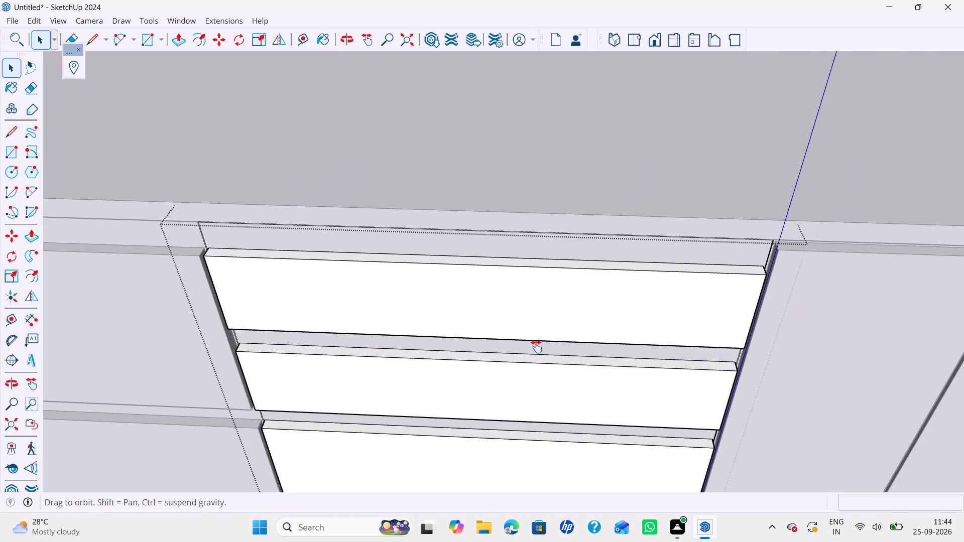
{"action": "middle_click_drag", "start_coordinate": [536, 347], "coordinate": [363, 351], "text": "shift"}
{"action": "scroll", "coordinate": [514, 347], "scroll_direction": "down", "scroll_amount": 1, "text": "shift"}
{"action": "double_click", "coordinate": [582, 318]}
{"action": "key", "text": "p"}
{"action": "scroll", "coordinate": [601, 271], "scroll_direction": "up", "scroll_amount": 5}
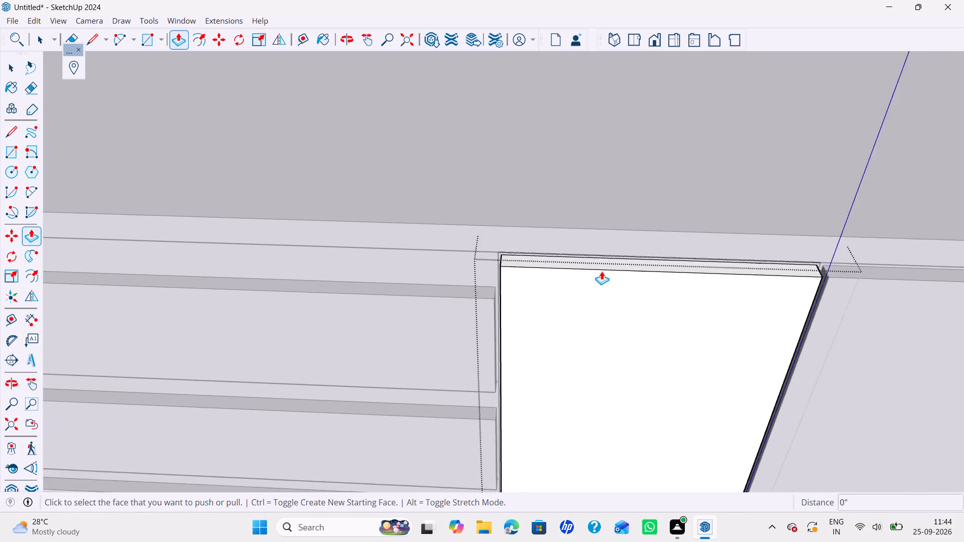
{"action": "double_click", "coordinate": [615, 262]}
Open the double-door group at the unit's end, lower both doors' top faces by the same 40 mm, and leave the group.
{"action": "scroll", "coordinate": [616, 274], "scroll_direction": "down", "scroll_amount": 5}
{"action": "middle_click_drag", "start_coordinate": [616, 280], "coordinate": [604, 282], "text": "shift"}
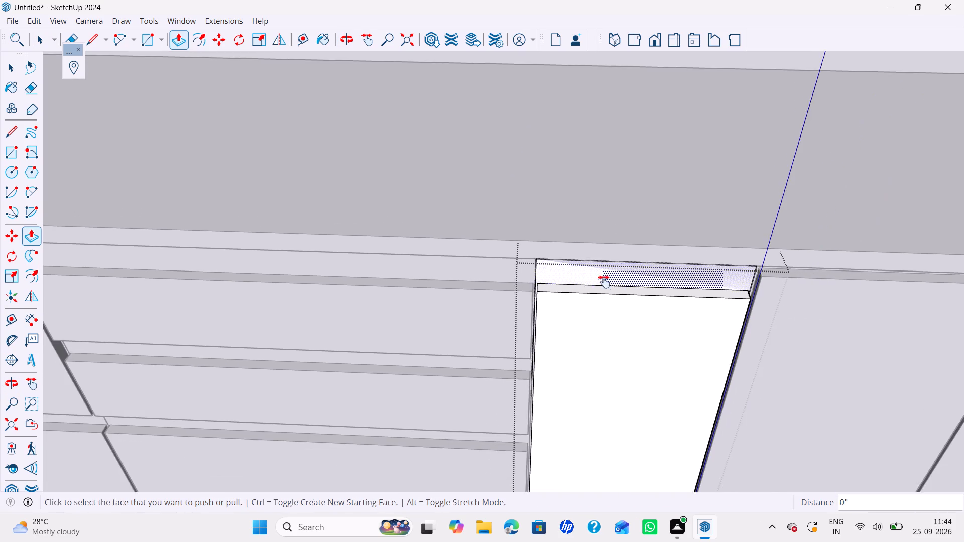
{"action": "middle_click_drag", "start_coordinate": [604, 282], "coordinate": [378, 300], "text": "shift"}
{"action": "key", "text": "space"}
{"action": "double_click", "coordinate": [566, 298]}
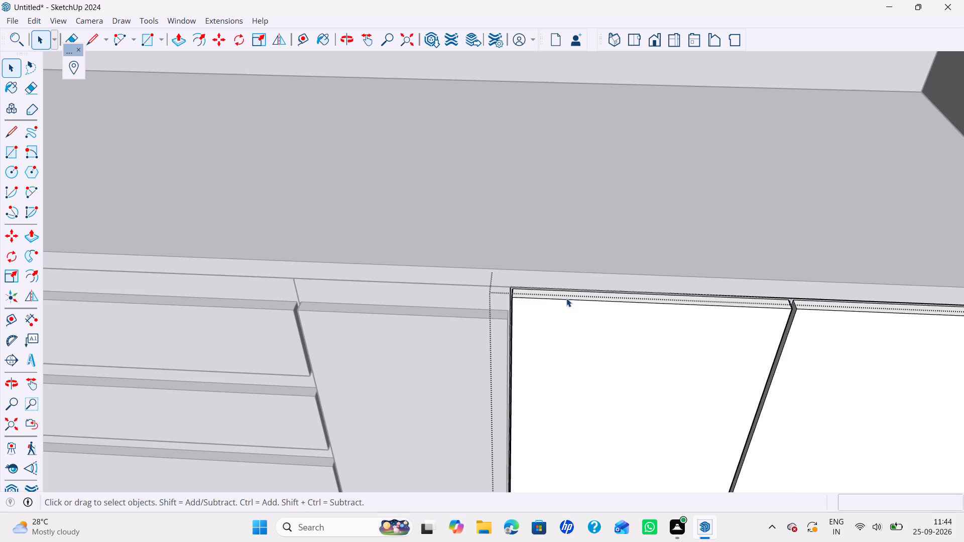
{"action": "key", "text": "p"}
{"action": "double_click", "coordinate": [561, 296]}
{"action": "key", "text": "space"}
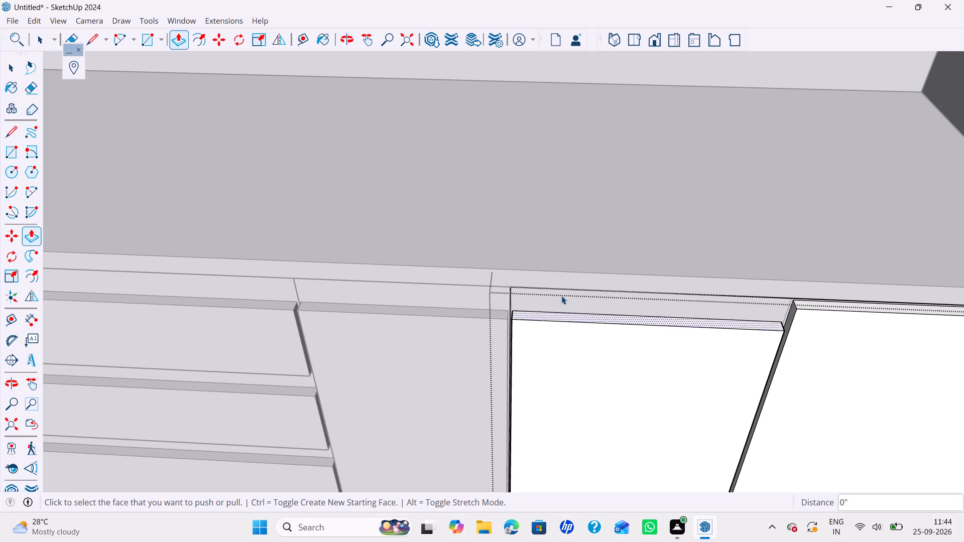
{"action": "scroll", "coordinate": [566, 297], "scroll_direction": "down", "scroll_amount": 6}
{"action": "middle_click_drag", "start_coordinate": [566, 297], "coordinate": [417, 299], "text": "shift"}
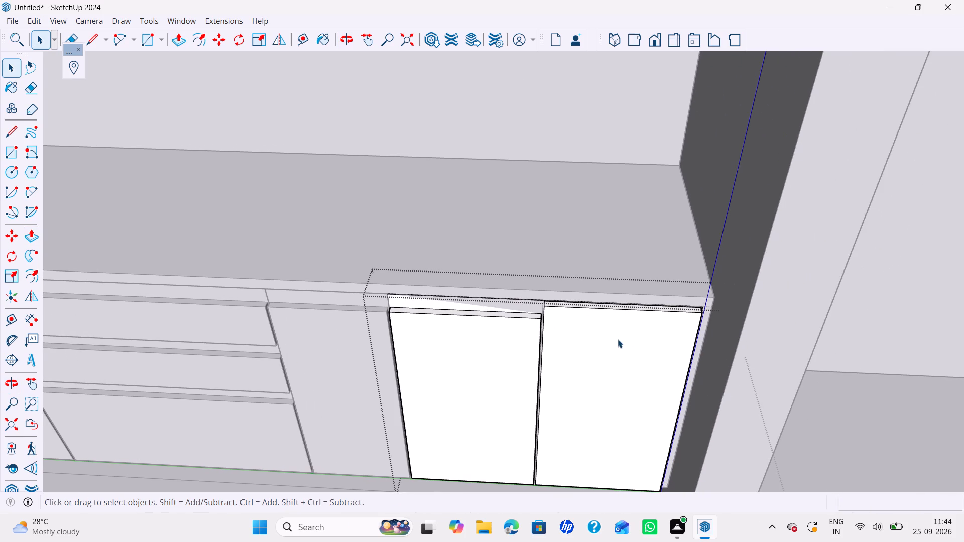
{"action": "left_click", "coordinate": [618, 339]}
{"action": "key", "text": "p"}
{"action": "scroll", "coordinate": [619, 308], "scroll_direction": "up", "scroll_amount": 3}
{"action": "key", "text": "space"}
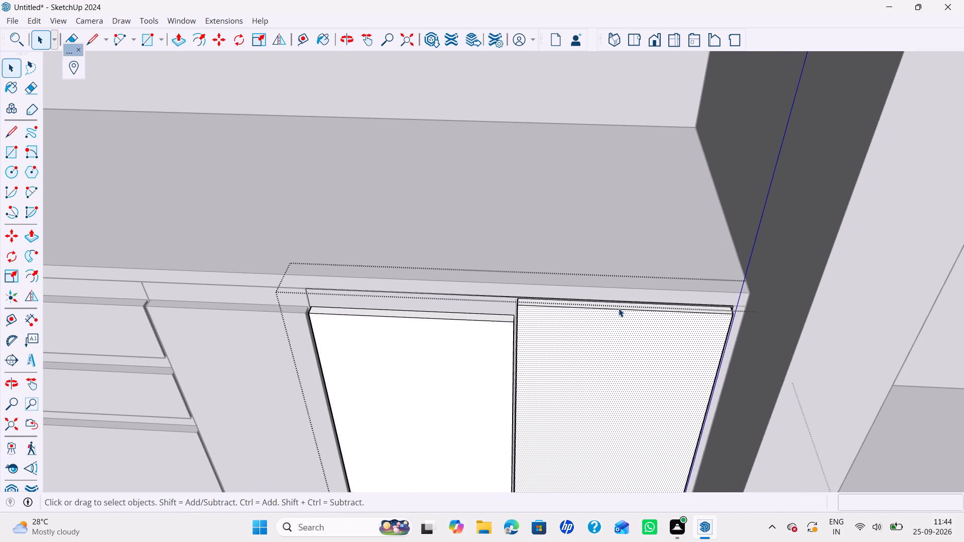
{"action": "scroll", "coordinate": [626, 303], "scroll_direction": "up", "scroll_amount": 3}
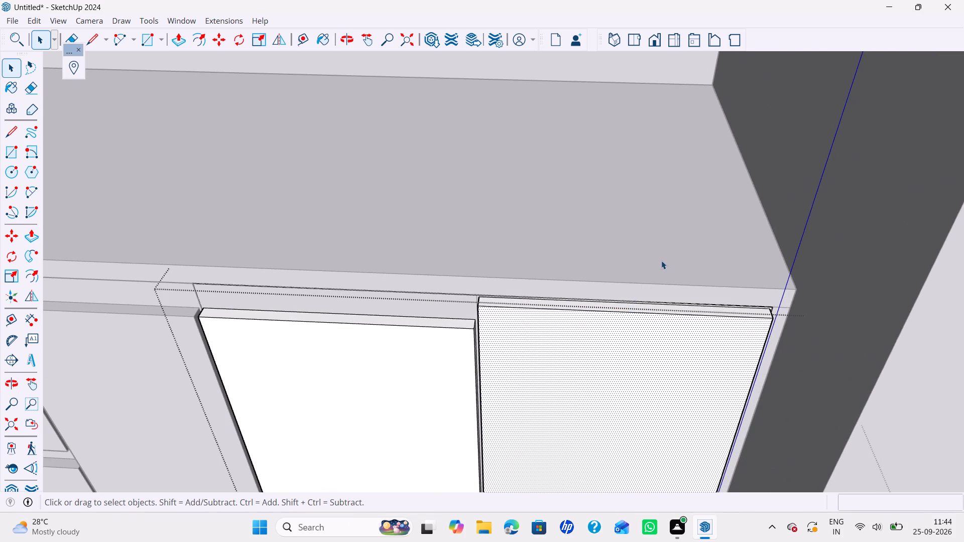
{"action": "key", "text": "Escape"}
{"action": "left_click", "coordinate": [664, 258]}
{"action": "double_click", "coordinate": [579, 340]}
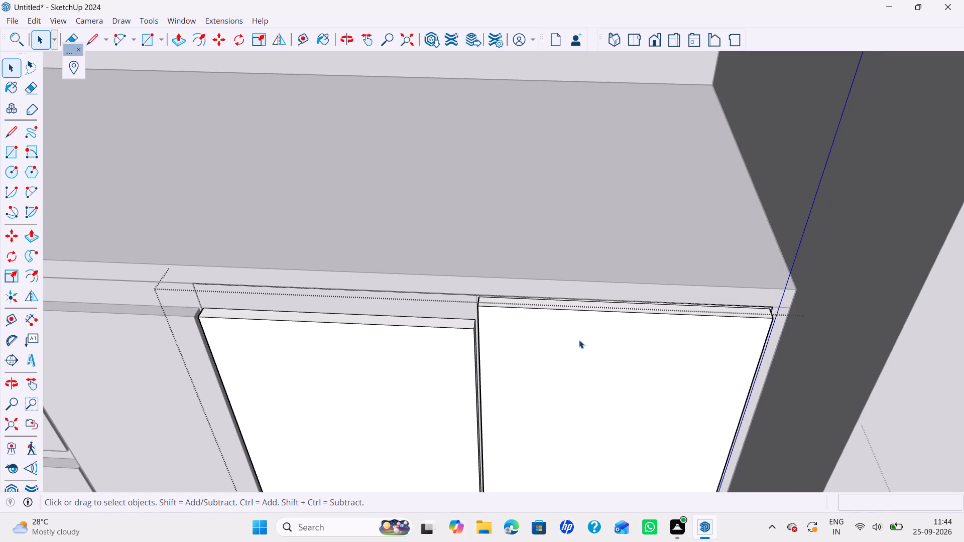
{"action": "key", "text": "p"}
{"action": "double_click", "coordinate": [590, 307]}
{"action": "key", "text": "space"}
{"action": "scroll", "coordinate": [580, 287], "scroll_direction": "down", "scroll_amount": 2}
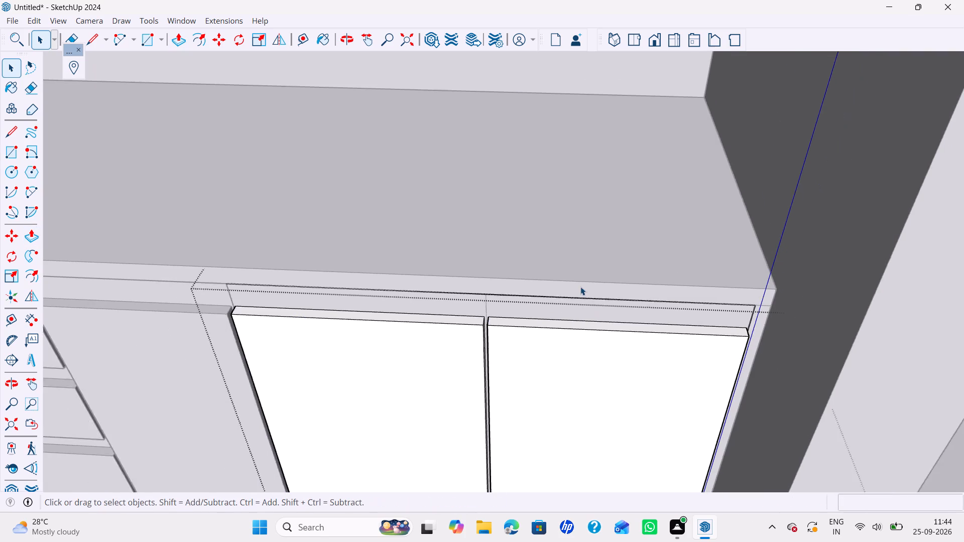
{"action": "scroll", "coordinate": [580, 287], "scroll_direction": "down", "scroll_amount": 3}
{"action": "middle_click_drag", "start_coordinate": [580, 287], "coordinate": [617, 398]}
{"action": "scroll", "coordinate": [598, 361], "scroll_direction": "down", "scroll_amount": 15}
{"action": "middle_click_drag", "start_coordinate": [598, 361], "coordinate": [626, 267], "text": "shift"}
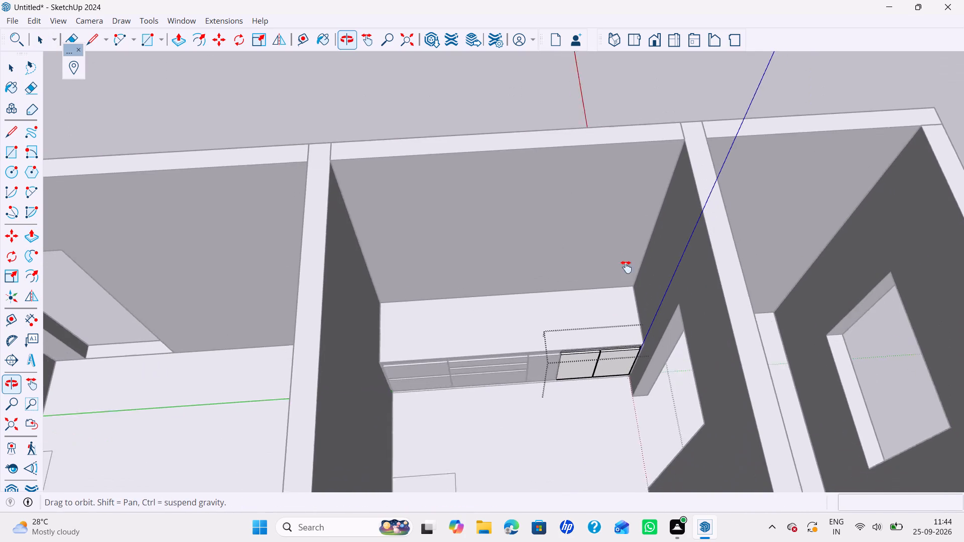
{"action": "middle_click_drag", "start_coordinate": [626, 267], "coordinate": [628, 260], "text": "shift"}
{"action": "left_click", "coordinate": [571, 352]}
Examine the 8' base unit and the wall above it within the whole floor plan.
{"action": "scroll", "coordinate": [571, 333], "scroll_direction": "down", "scroll_amount": 4}
{"action": "middle_click_drag", "start_coordinate": [570, 333], "coordinate": [574, 399], "text": "shift"}
{"action": "middle_click_drag", "start_coordinate": [563, 391], "coordinate": [529, 335]}
{"action": "scroll", "coordinate": [533, 350], "scroll_direction": "down", "scroll_amount": 6}
{"action": "middle_click_drag", "start_coordinate": [539, 364], "coordinate": [537, 320], "text": "shift"}
{"action": "middle_click_drag", "start_coordinate": [540, 353], "coordinate": [501, 409]}
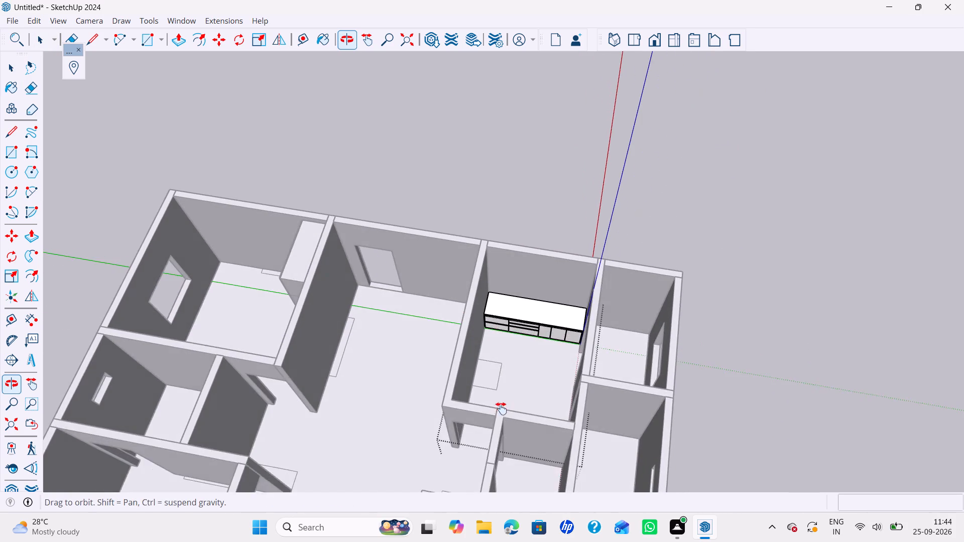
{"action": "middle_click_drag", "start_coordinate": [501, 409], "coordinate": [487, 463]}
{"action": "middle_click_drag", "start_coordinate": [523, 434], "coordinate": [519, 472]}
{"action": "left_click", "coordinate": [523, 453]}
{"action": "left_click", "coordinate": [517, 465]}
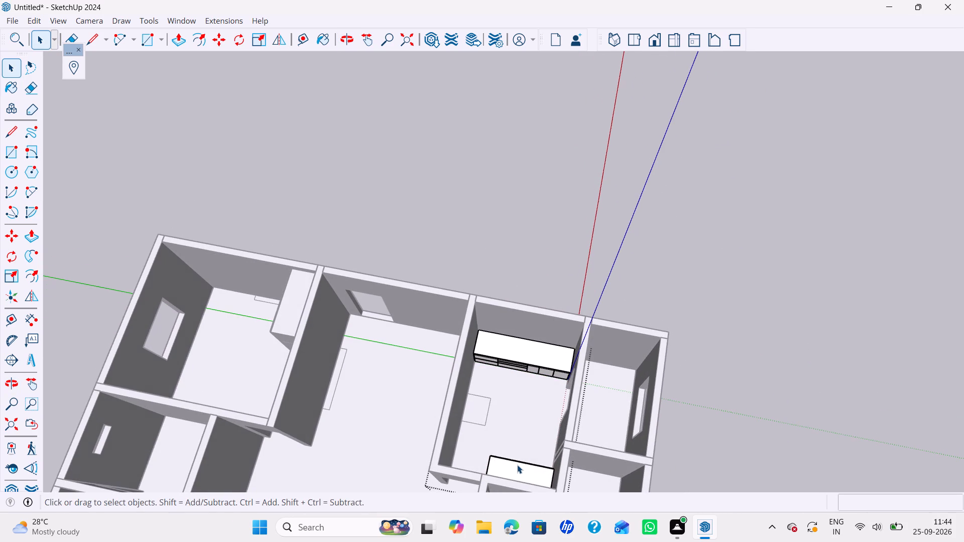
{"action": "left_click", "coordinate": [529, 360]}
{"action": "scroll", "coordinate": [529, 353], "scroll_direction": "up", "scroll_amount": 4}
{"action": "middle_click_drag", "start_coordinate": [529, 358], "coordinate": [524, 394], "text": "shift"}
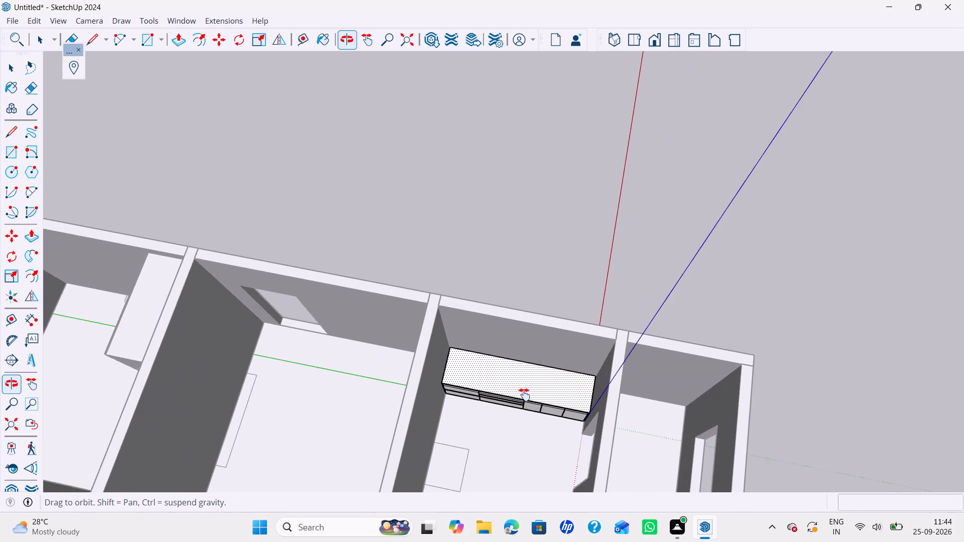
{"action": "middle_click_drag", "start_coordinate": [524, 394], "coordinate": [549, 326], "text": "shift"}
{"action": "scroll", "coordinate": [524, 390], "scroll_direction": "up", "scroll_amount": 1}
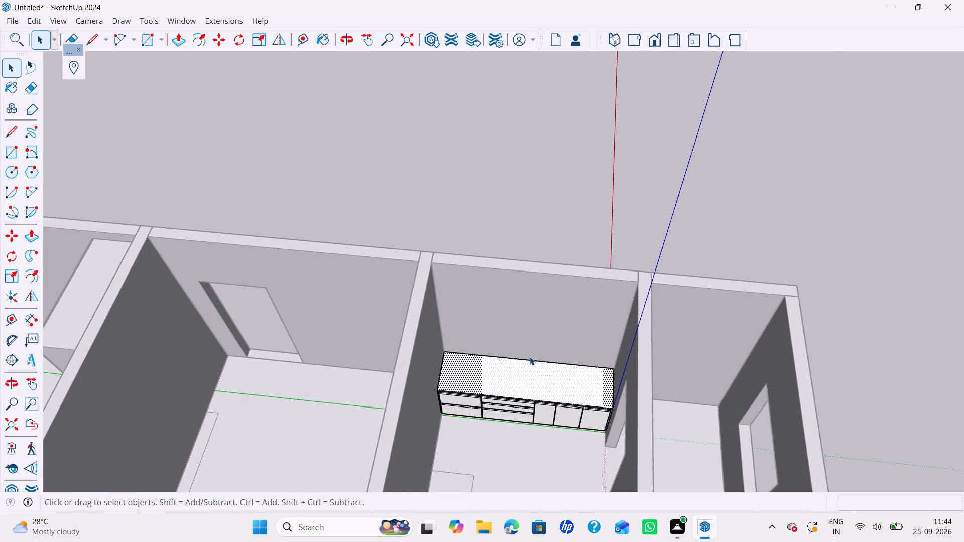
Create a new empty group from within the 8' base unit's open group.
{"action": "right_click", "coordinate": [566, 240]}
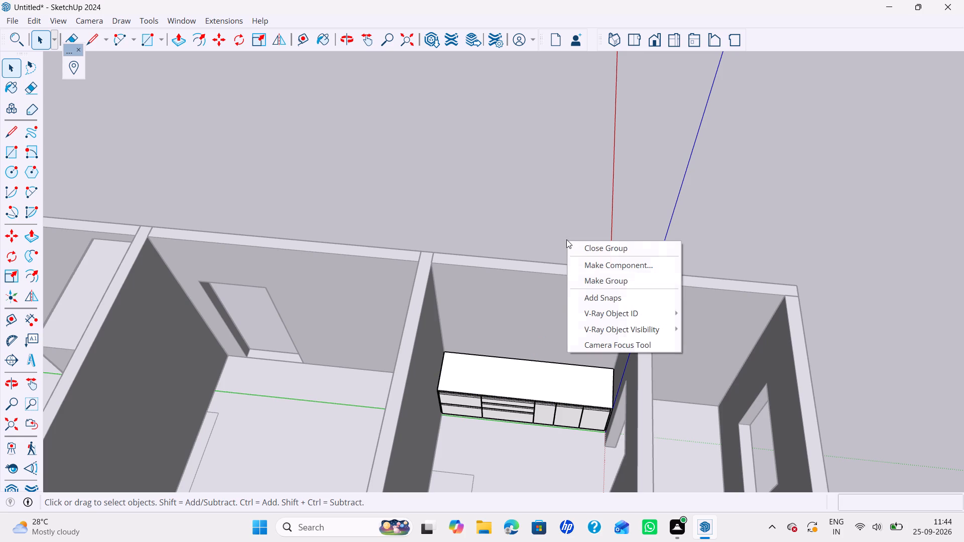
{"action": "left_click", "coordinate": [589, 283]}
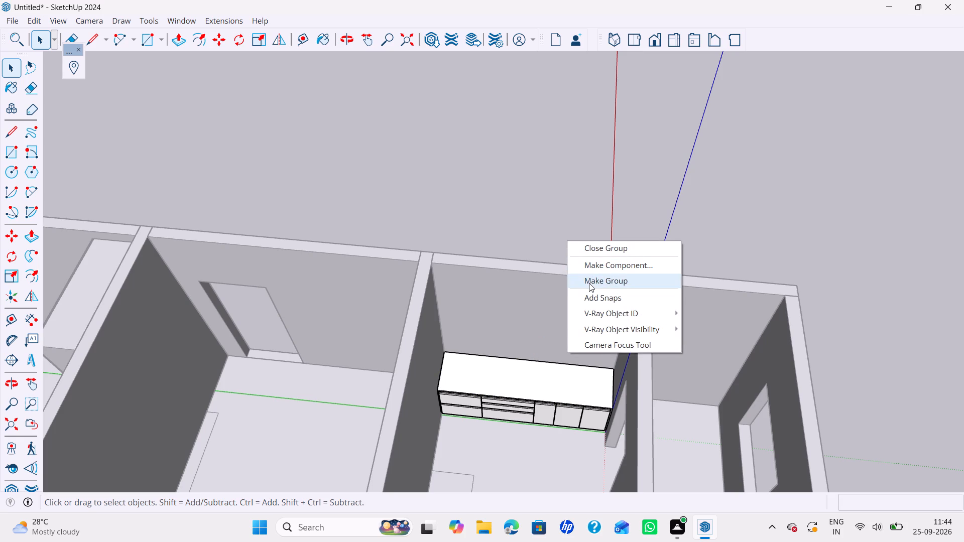
Place horizontal guides 6" below the top edge of the wall behind the unit, 2'6" below that guide, and 2' below the second.
{"action": "key", "text": "t"}
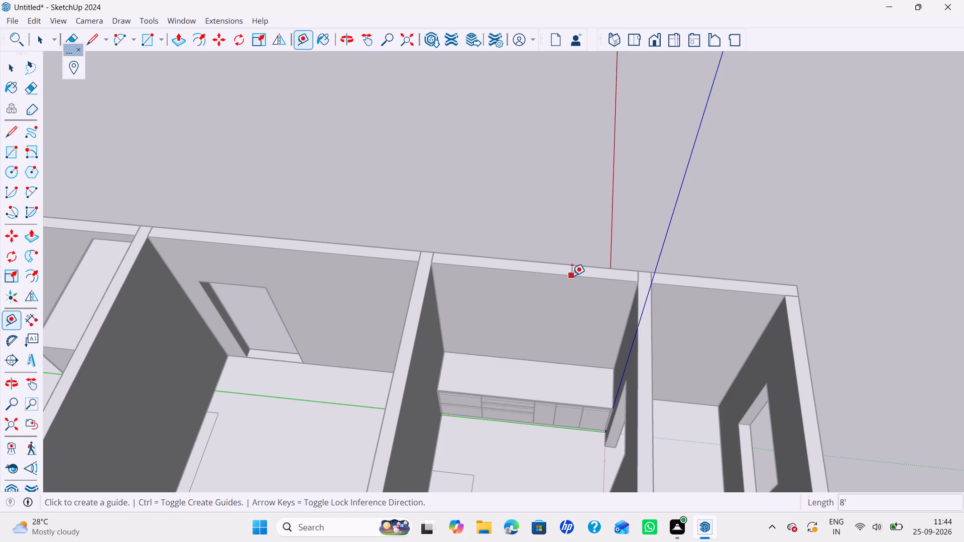
{"action": "left_click", "coordinate": [572, 276]}
{"action": "key", "text": "Up"}
{"action": "key", "text": "6"}
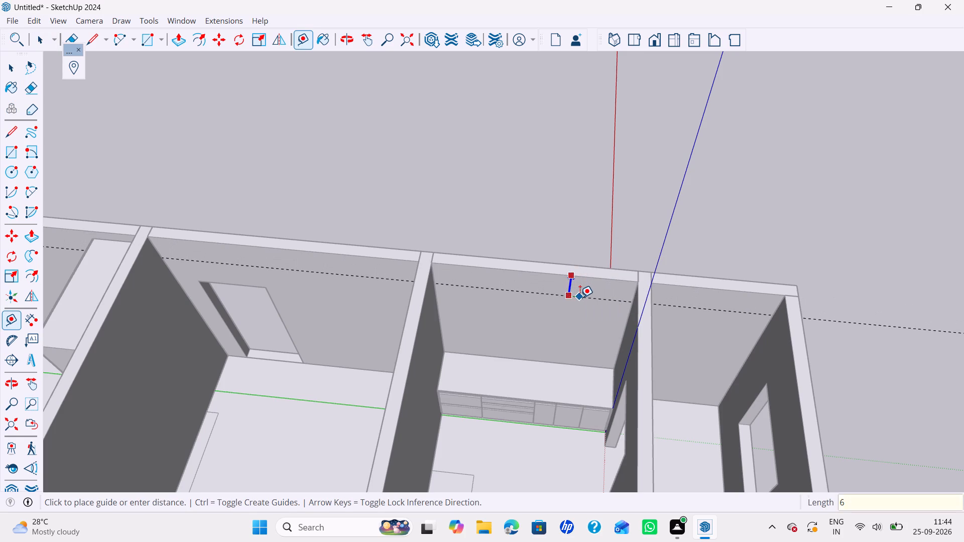
{"action": "key", "text": "shift+quotedbl"}
{"action": "key", "text": "Return"}
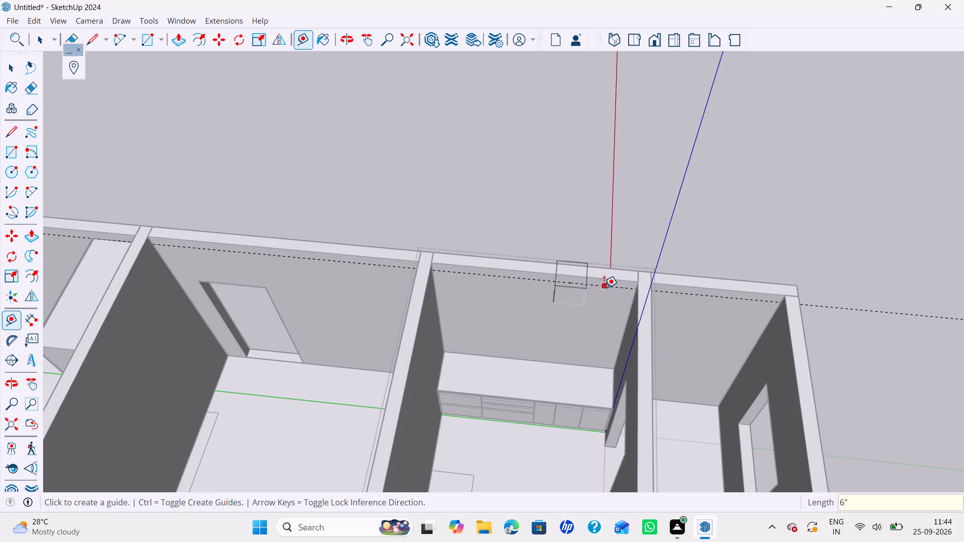
{"action": "left_click", "coordinate": [604, 288]}
{"action": "key", "text": "Up"}
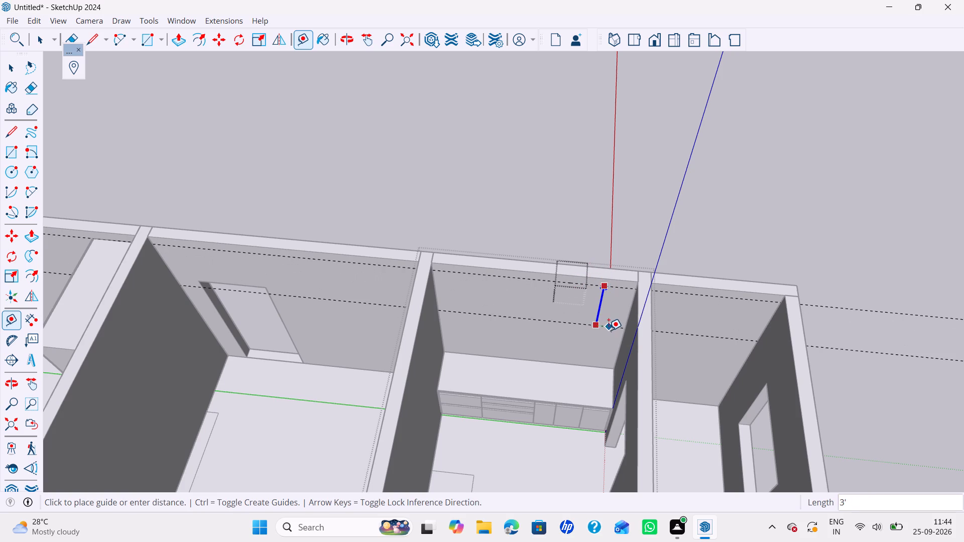
{"action": "type", "text": "2'6\""}
{"action": "key", "text": "Return"}
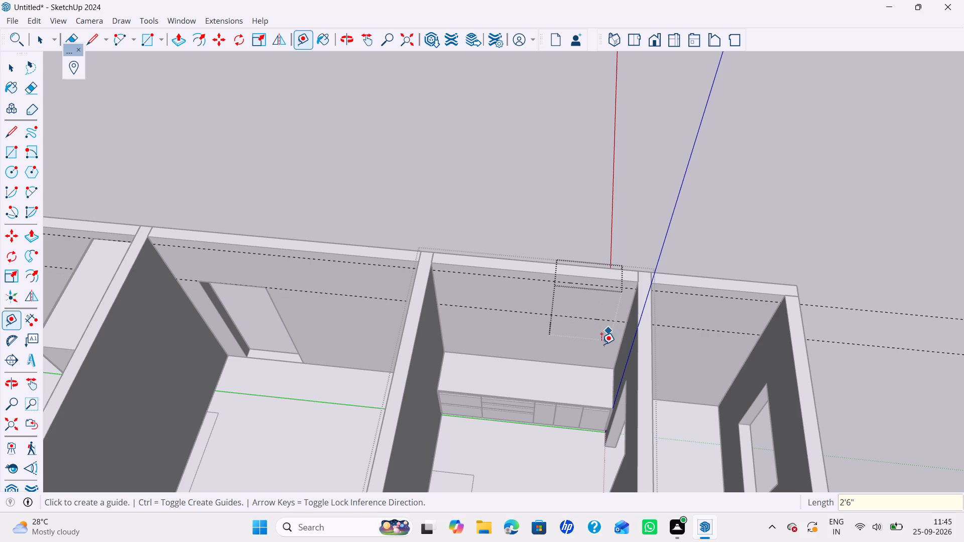
{"action": "left_click", "coordinate": [524, 313]}
{"action": "key", "text": "Up"}
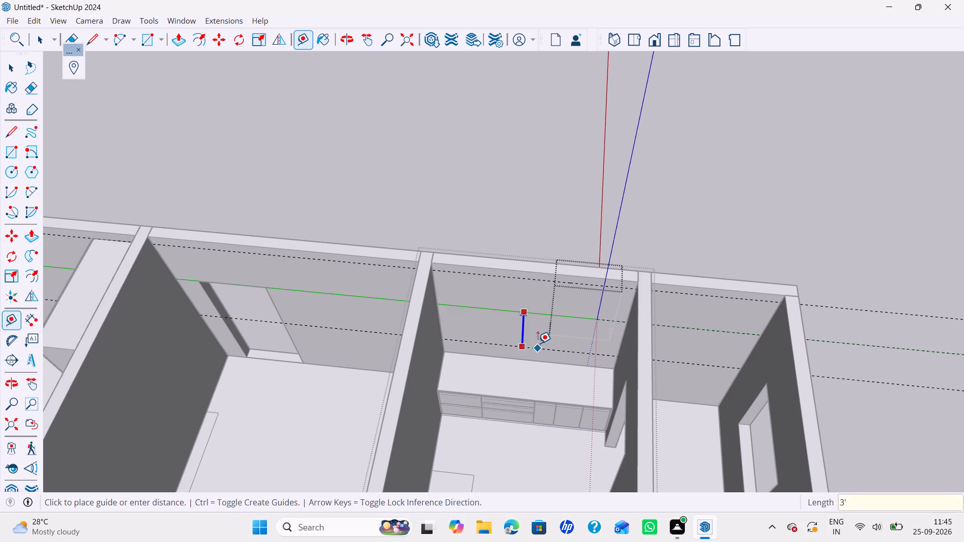
{"action": "type", "text": "2'"}
{"action": "key", "text": "Return"}
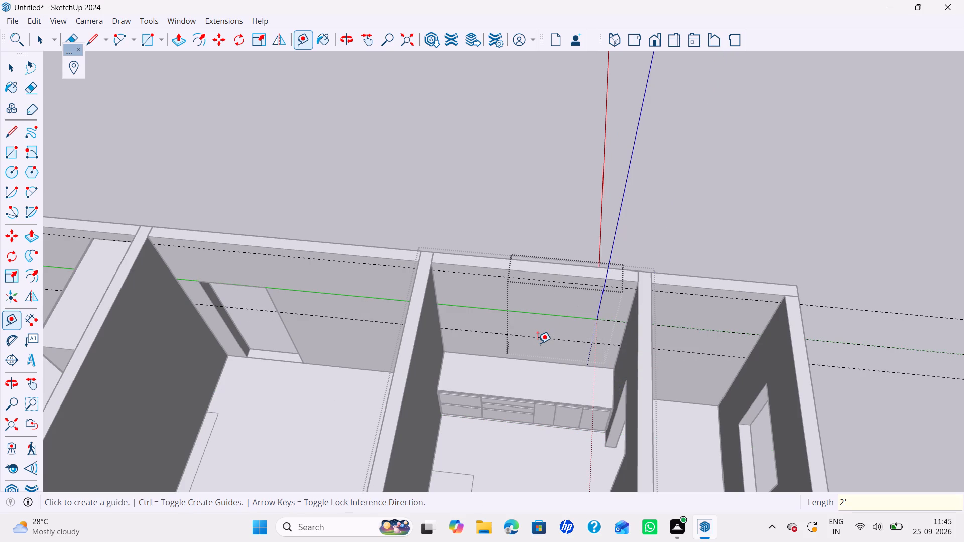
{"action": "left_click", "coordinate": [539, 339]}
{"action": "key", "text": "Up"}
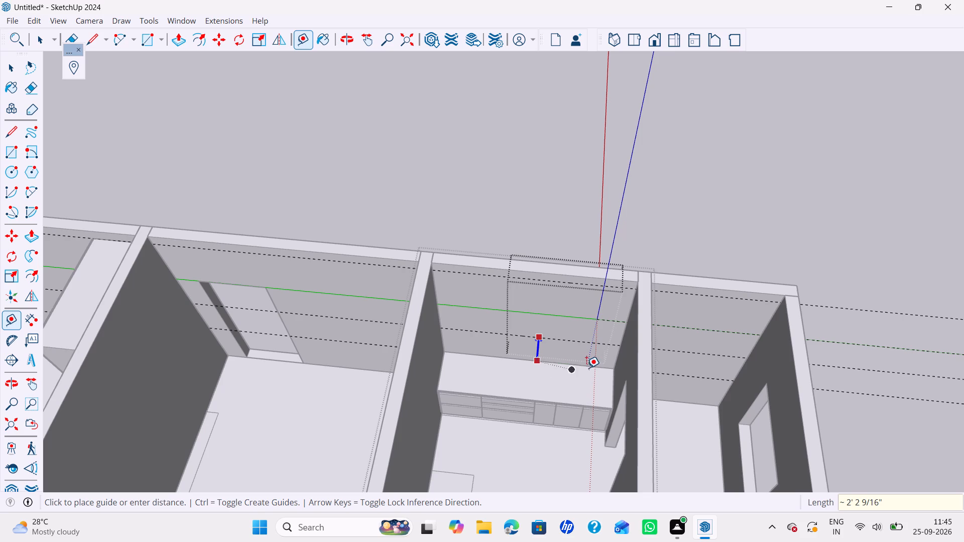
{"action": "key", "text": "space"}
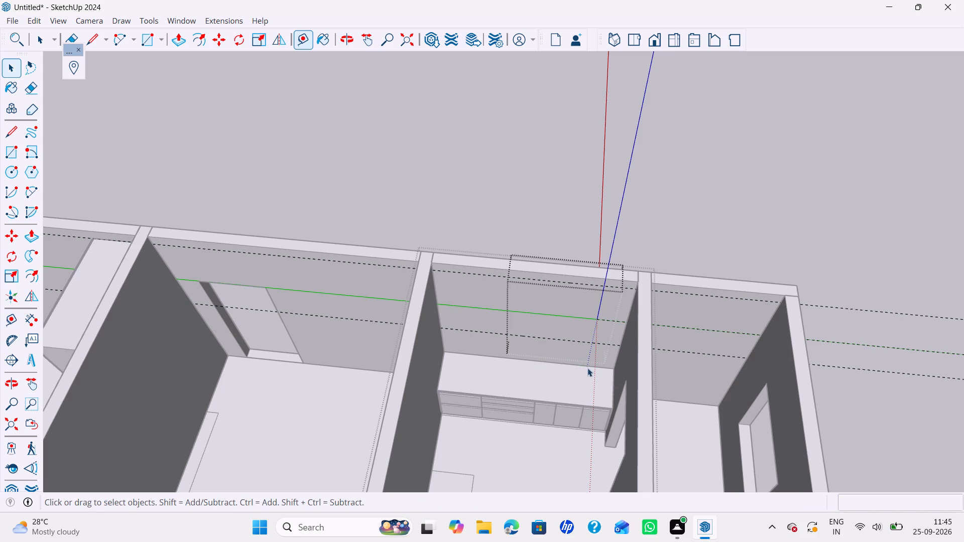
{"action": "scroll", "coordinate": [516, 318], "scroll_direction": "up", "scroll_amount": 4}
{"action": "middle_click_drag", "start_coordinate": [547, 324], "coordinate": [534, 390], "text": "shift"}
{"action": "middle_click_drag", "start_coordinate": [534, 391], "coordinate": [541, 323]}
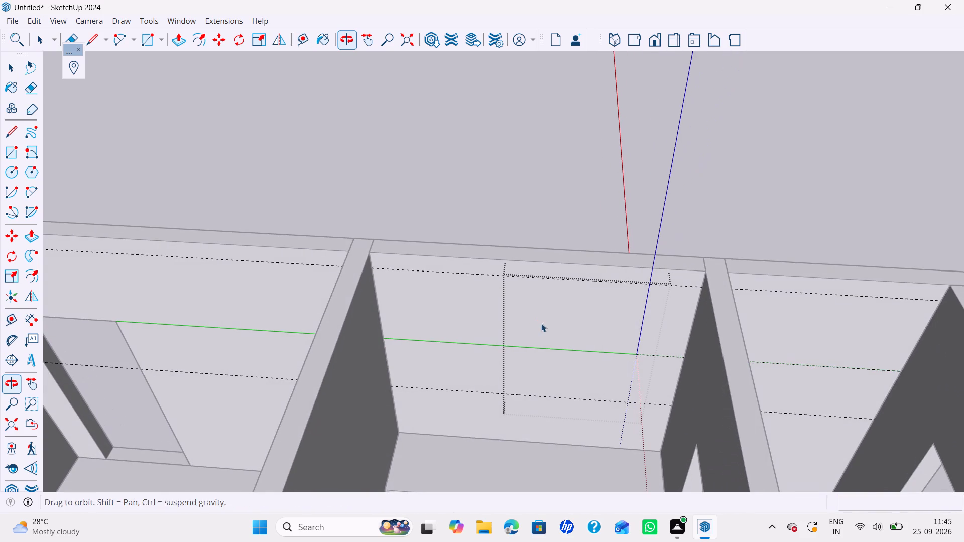
Draw an 8' by 2' rectangle on the wall between the two lower guides, spanning between the side walls.
{"action": "scroll", "coordinate": [532, 391], "scroll_direction": "up", "scroll_amount": 2}
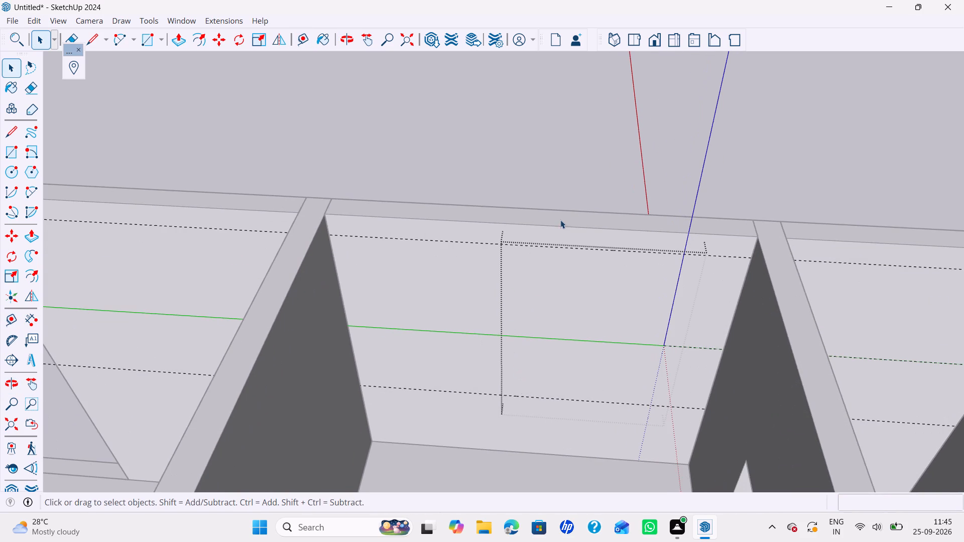
{"action": "right_click", "coordinate": [560, 220]}
{"action": "key", "text": "r"}
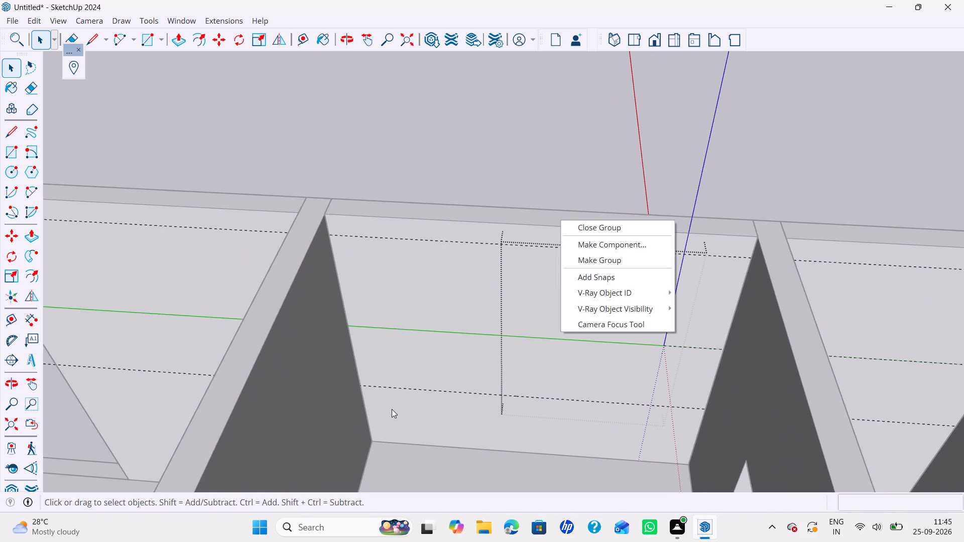
{"action": "key", "text": "r"}
{"action": "key", "text": "Escape"}
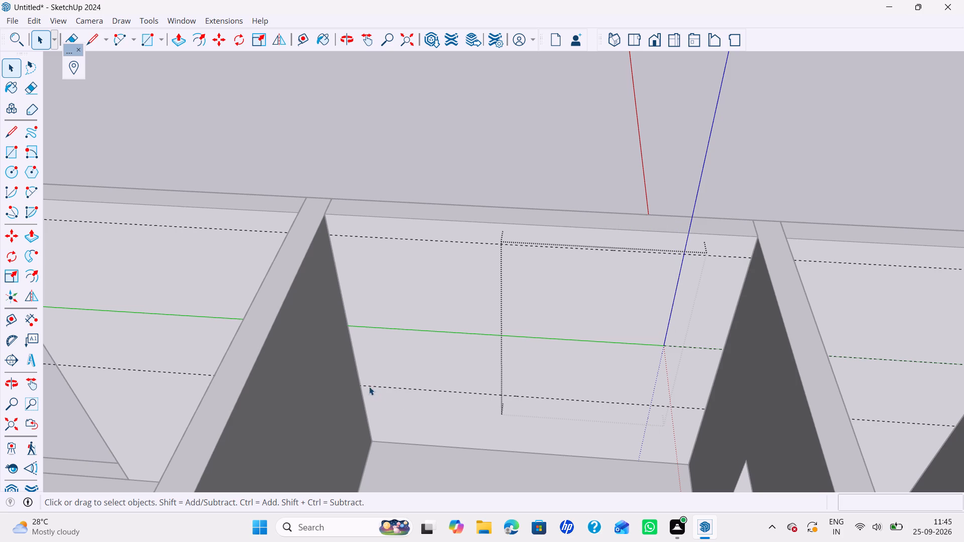
{"action": "key", "text": "r"}
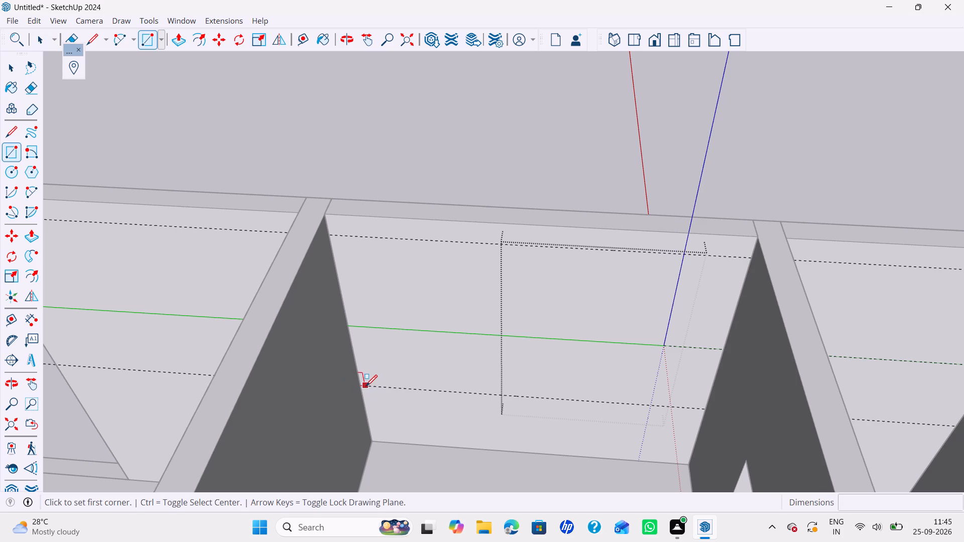
{"action": "left_click", "coordinate": [362, 386]}
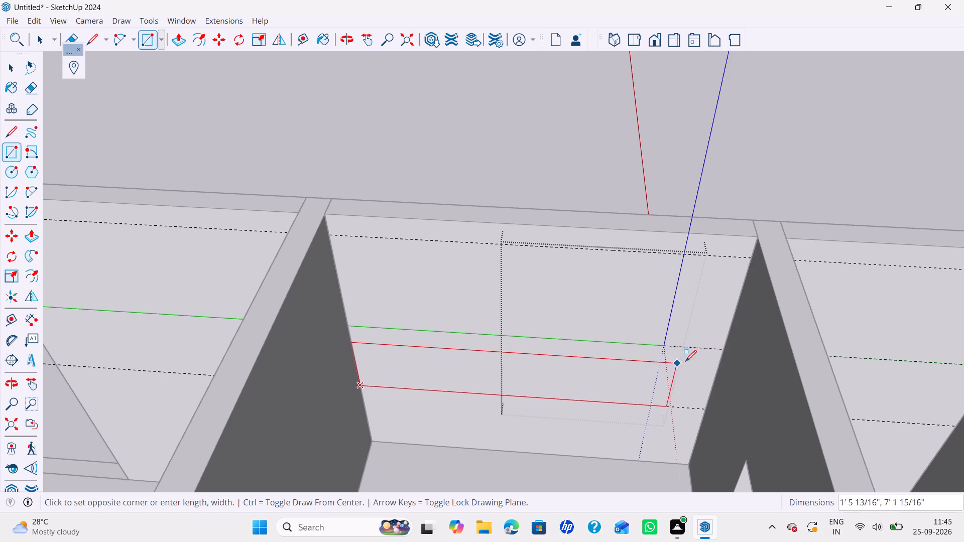
{"action": "left_click", "coordinate": [722, 349]}
{"action": "key", "text": "space"}
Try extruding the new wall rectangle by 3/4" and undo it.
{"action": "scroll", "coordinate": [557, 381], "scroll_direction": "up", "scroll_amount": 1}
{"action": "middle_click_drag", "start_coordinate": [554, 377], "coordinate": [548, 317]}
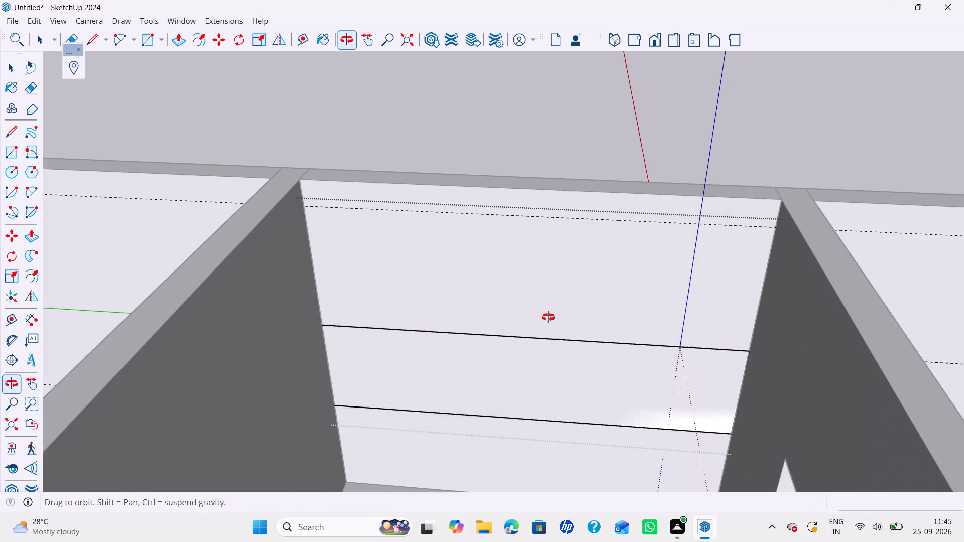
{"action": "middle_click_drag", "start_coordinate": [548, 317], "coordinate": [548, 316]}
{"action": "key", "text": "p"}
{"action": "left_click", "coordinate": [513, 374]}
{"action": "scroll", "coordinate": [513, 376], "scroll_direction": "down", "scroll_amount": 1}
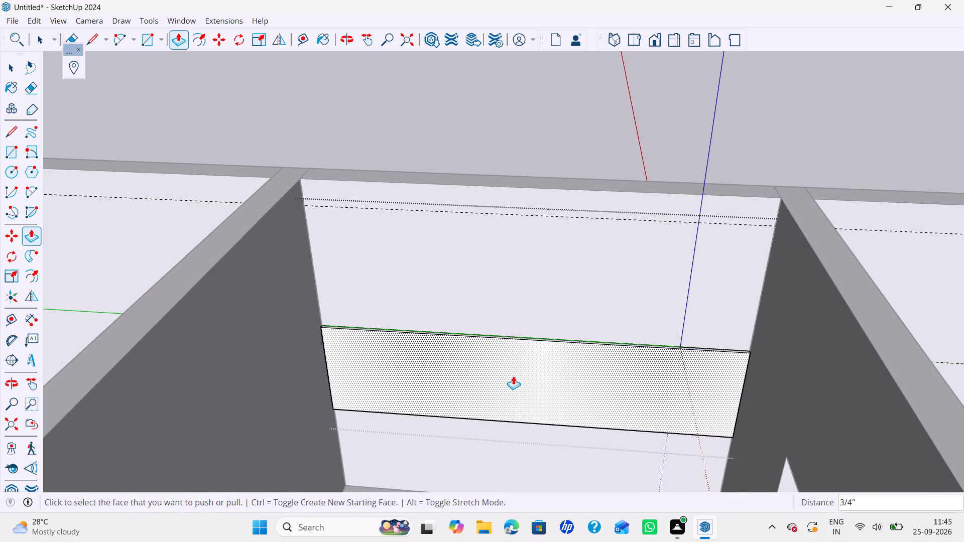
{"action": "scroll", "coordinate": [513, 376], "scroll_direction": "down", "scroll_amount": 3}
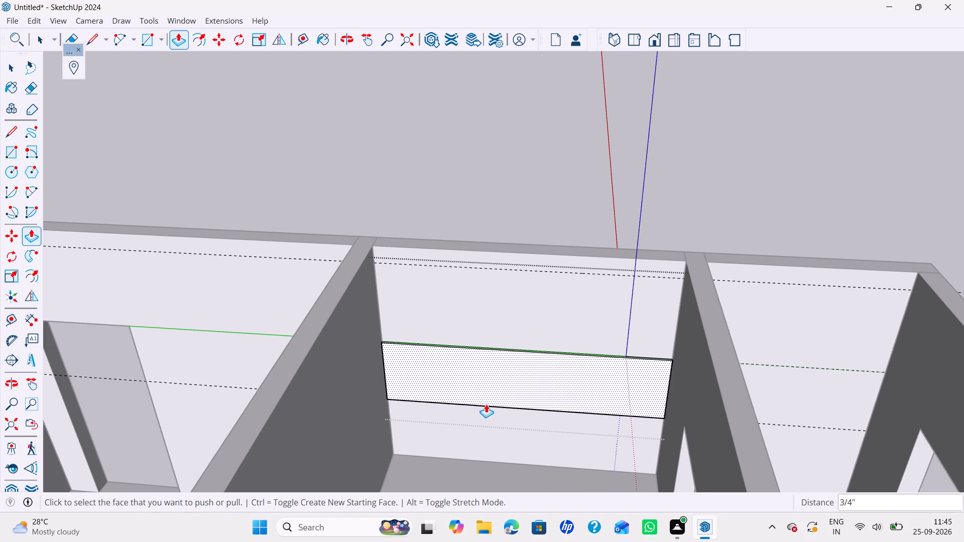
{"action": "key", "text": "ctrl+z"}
Extrude the wall rectangle outward 1'4" to form the overhead cabinet box.
{"action": "left_click", "coordinate": [495, 370]}
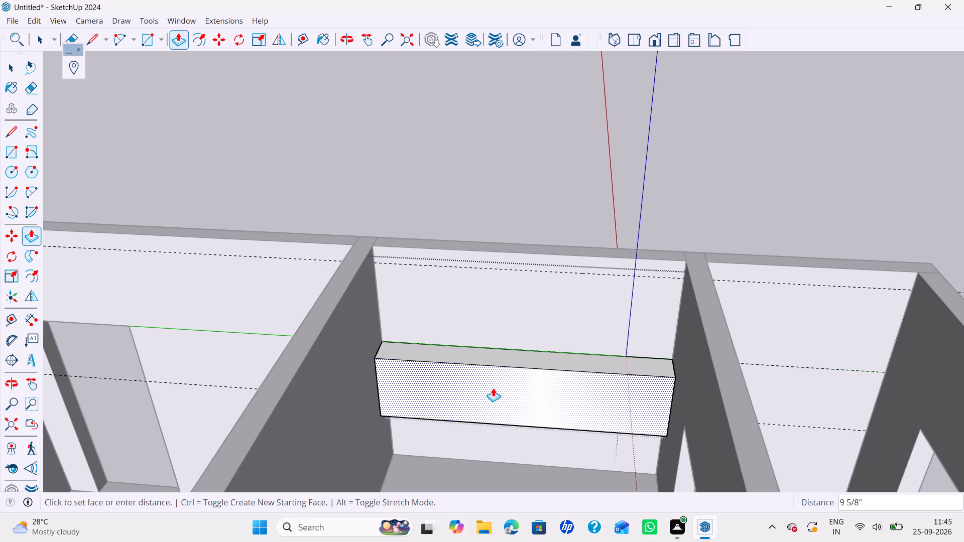
{"action": "type", "text": "1'"}
{"action": "type", "text": "4\""}
{"action": "key", "text": "Return"}
{"action": "middle_click_drag", "start_coordinate": [493, 378], "coordinate": [495, 429]}
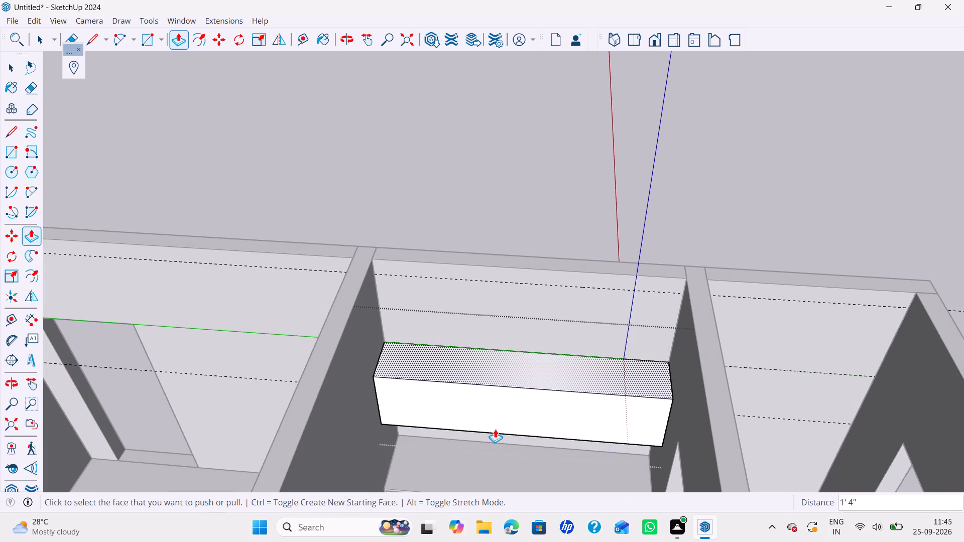
{"action": "key", "text": "space"}
{"action": "key", "text": "space"}
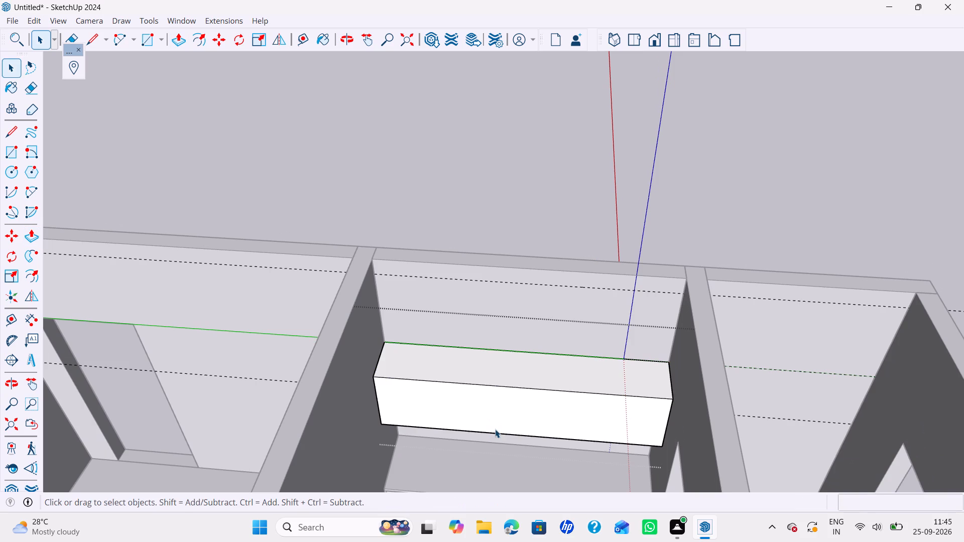
Divide the overhead box's top front edge into 5 equal segments.
{"action": "left_click", "coordinate": [452, 383]}
{"action": "right_click", "coordinate": [452, 383]}
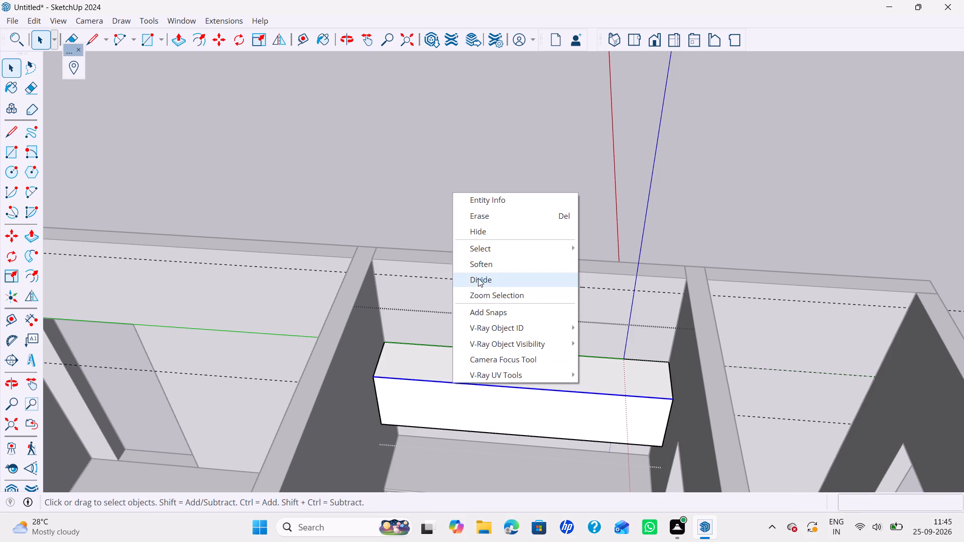
{"action": "left_click", "coordinate": [478, 278]}
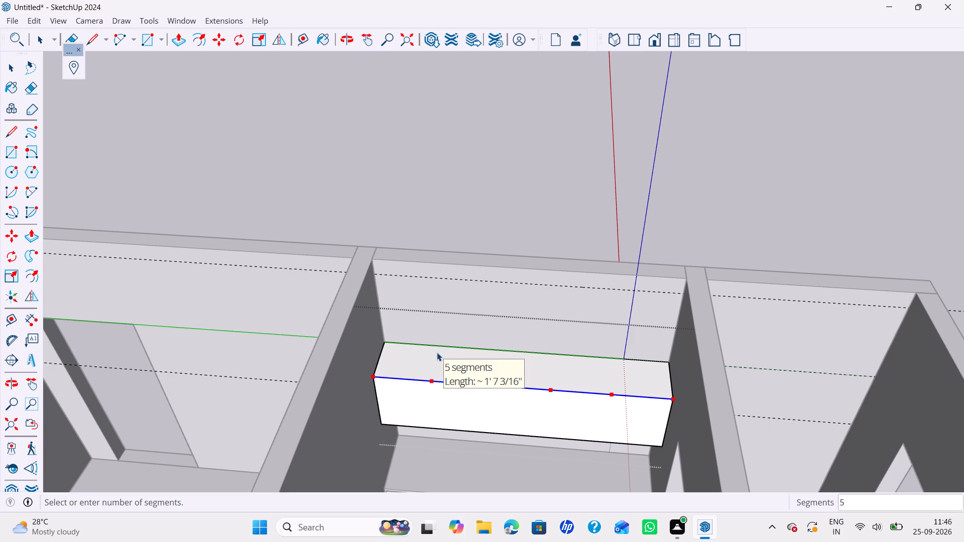
{"action": "left_click", "coordinate": [437, 352]}
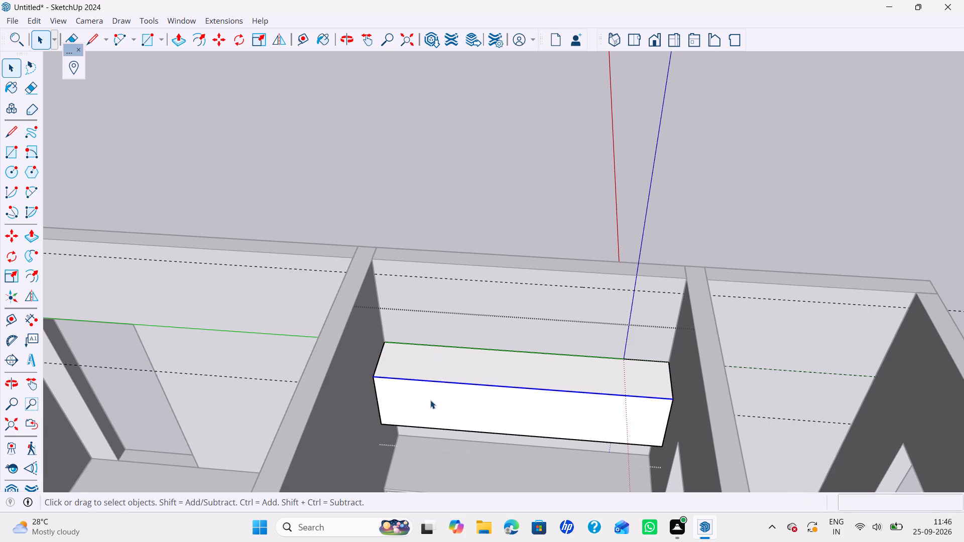
Draw four vertical lines down the overhead box's front face from the edge's division points, splitting it into five panels.
{"action": "key", "text": "l"}
{"action": "left_click", "coordinate": [434, 382]}
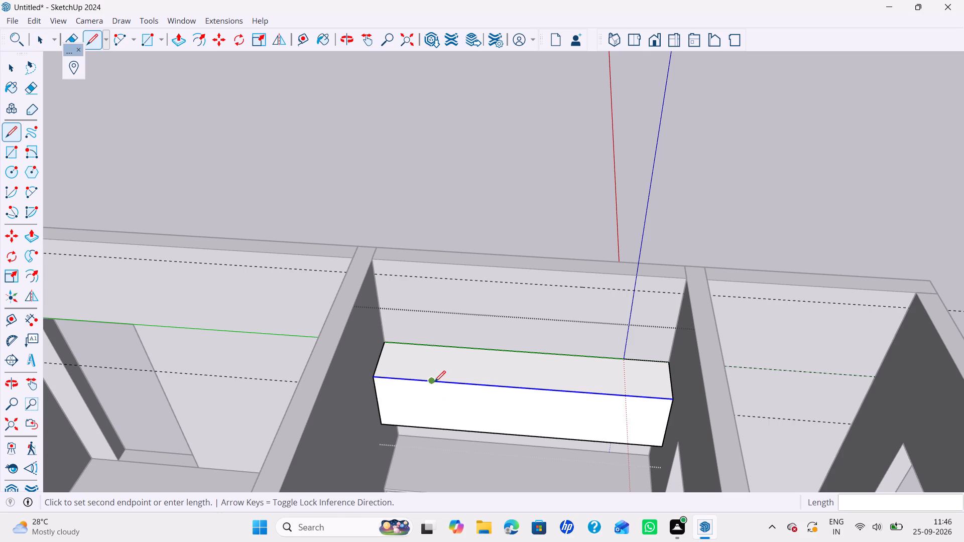
{"action": "key", "text": "Up"}
{"action": "left_click", "coordinate": [452, 432]}
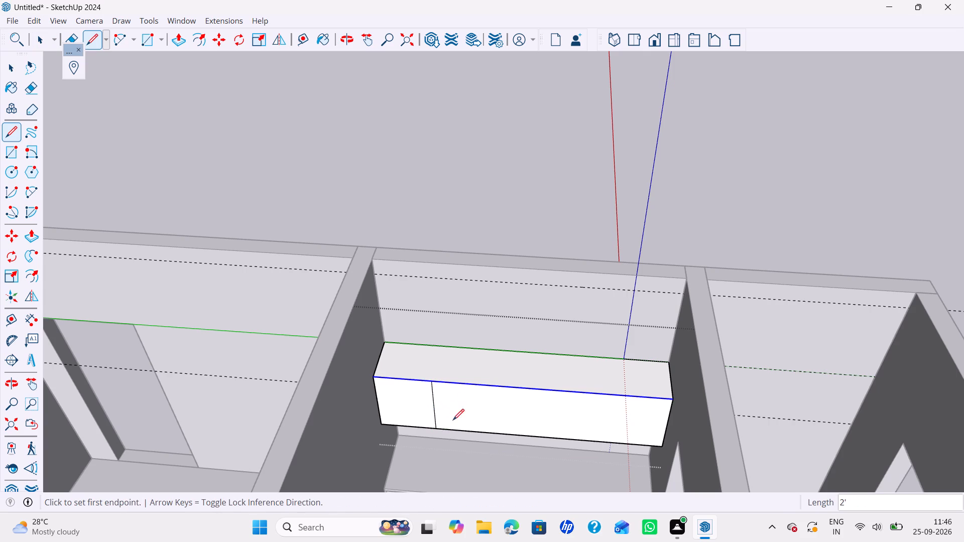
{"action": "left_click", "coordinate": [492, 387]}
{"action": "key", "text": "Up"}
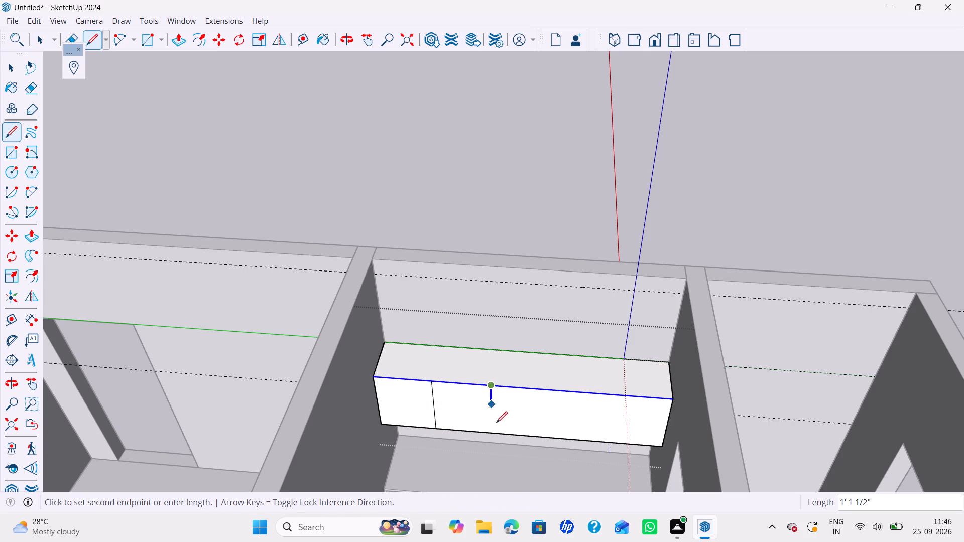
{"action": "left_click", "coordinate": [520, 435]}
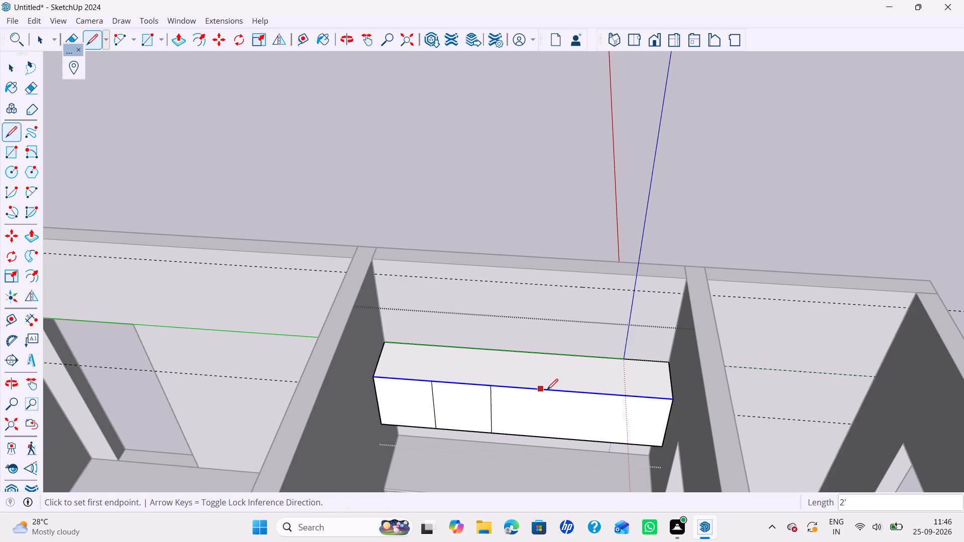
{"action": "left_click", "coordinate": [551, 393]}
{"action": "key", "text": "Up"}
{"action": "left_click", "coordinate": [560, 437]}
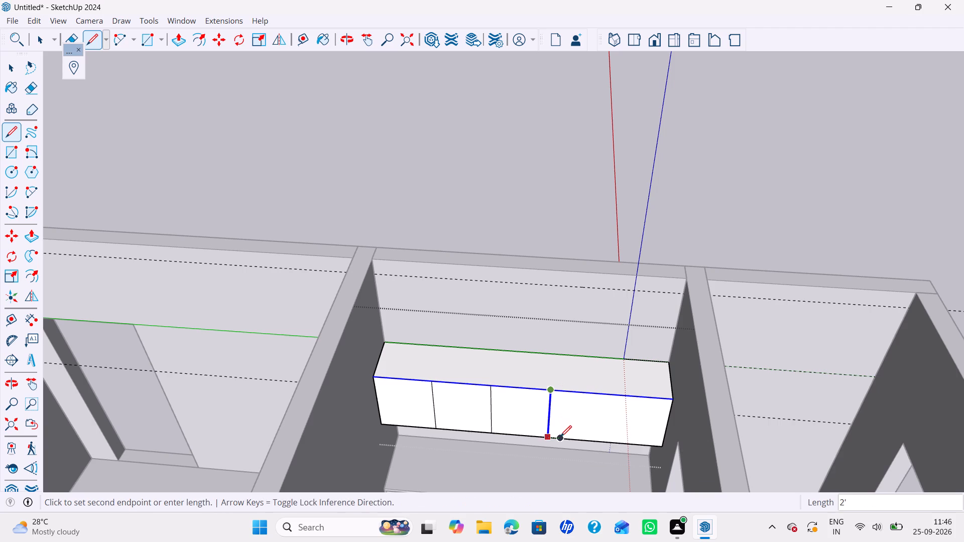
{"action": "left_click", "coordinate": [611, 393]}
{"action": "key", "text": "Up"}
{"action": "left_click", "coordinate": [621, 446]}
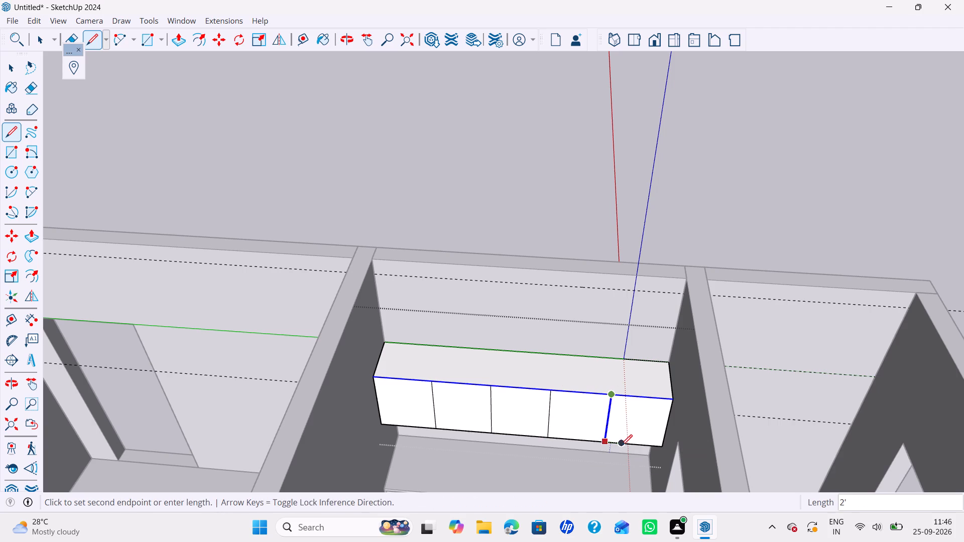
{"action": "key", "text": "space"}
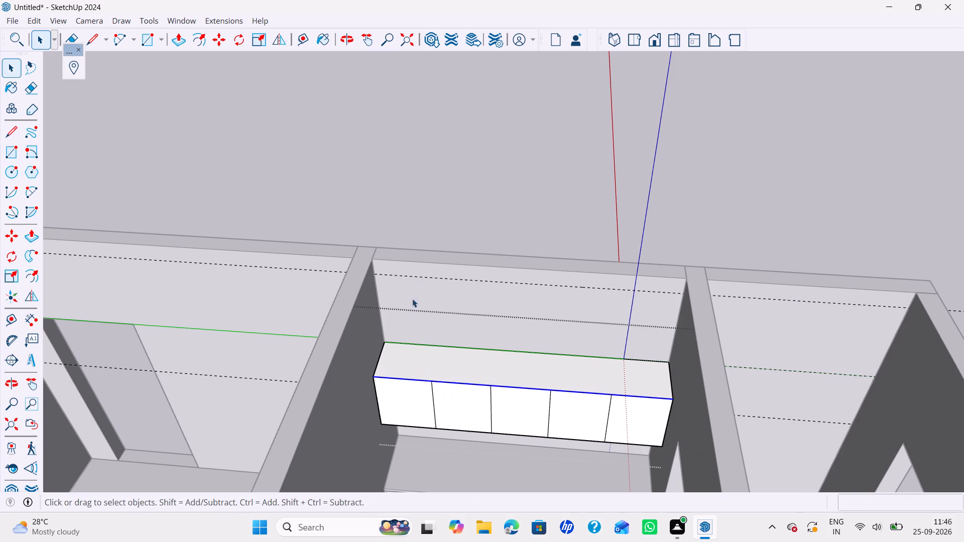
Create a new nested group and draw panel-sized rectangles over the first, fourth and fifth front panels, counted from the left.
{"action": "right_click", "coordinate": [448, 223]}
{"action": "left_click", "coordinate": [496, 266]}
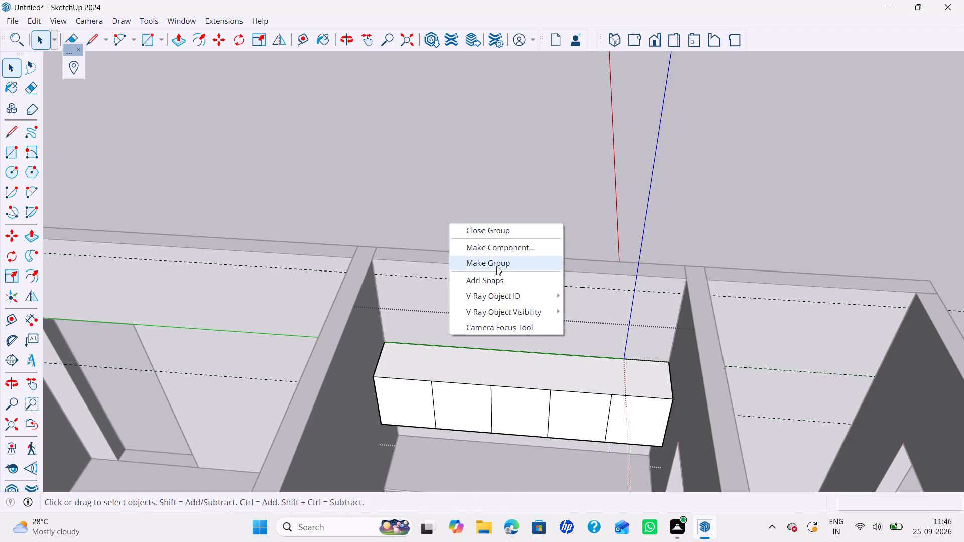
{"action": "key", "text": "r"}
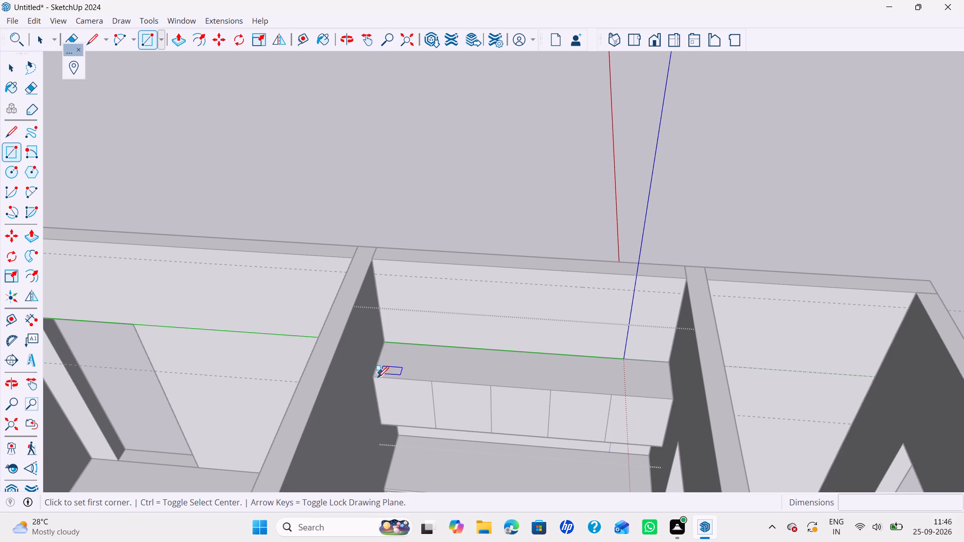
{"action": "left_click", "coordinate": [376, 378]}
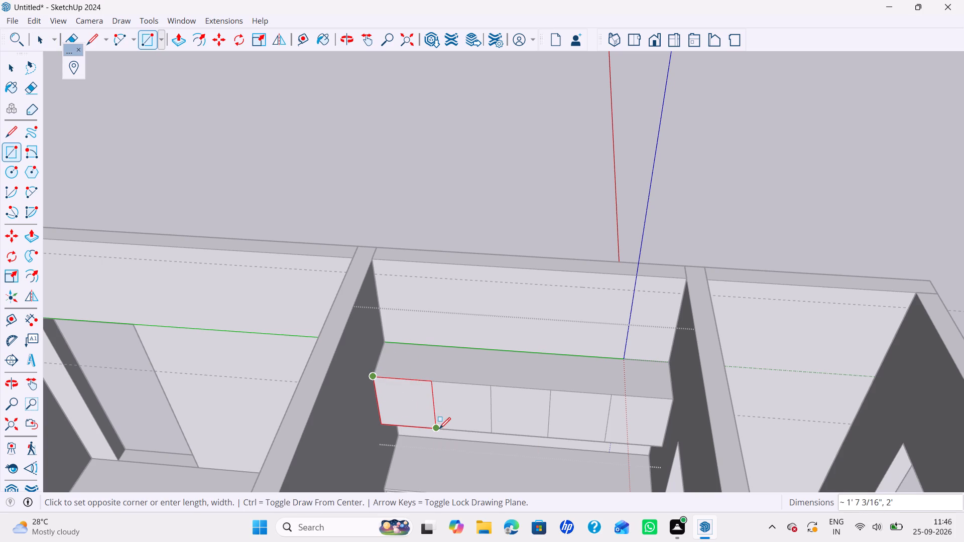
{"action": "left_click", "coordinate": [439, 429]}
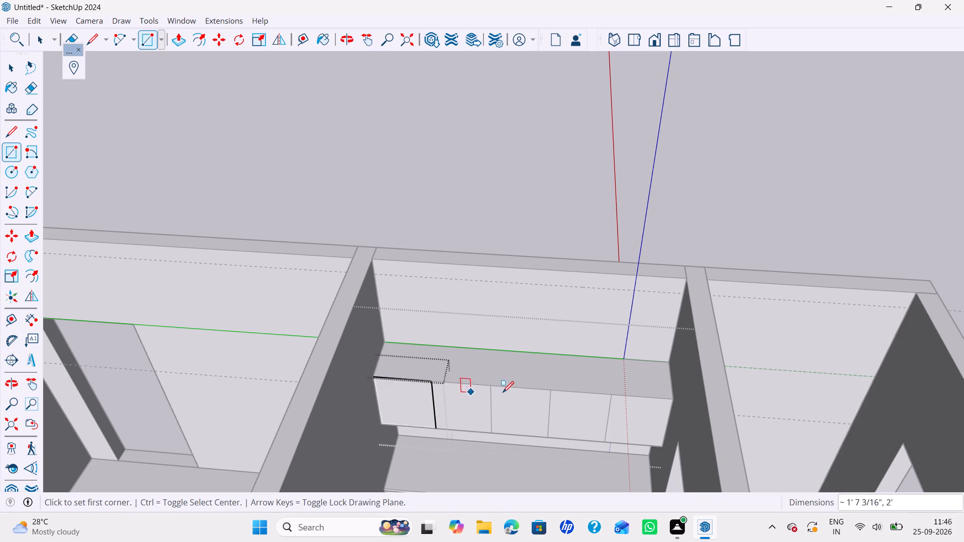
{"action": "left_click", "coordinate": [551, 389]}
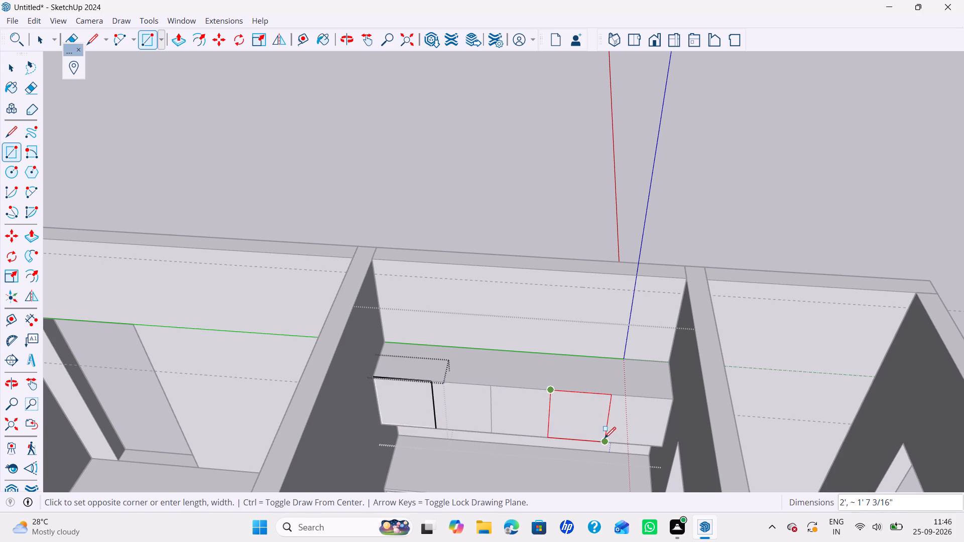
{"action": "left_click", "coordinate": [605, 438]}
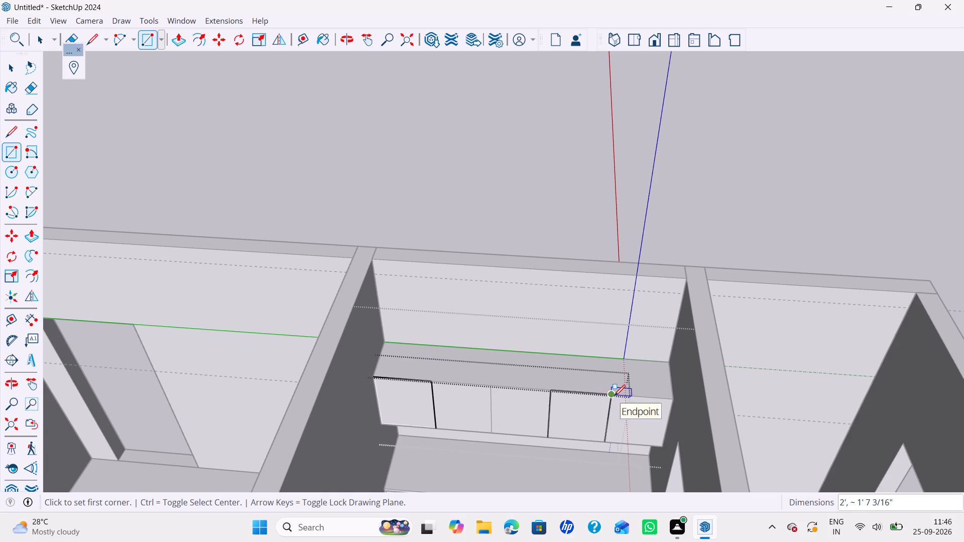
{"action": "left_click", "coordinate": [614, 396]}
{"action": "scroll", "coordinate": [619, 399], "scroll_direction": "down", "scroll_amount": 1, "text": "shift"}
{"action": "middle_click_drag", "start_coordinate": [614, 374], "coordinate": [595, 317], "text": "shift"}
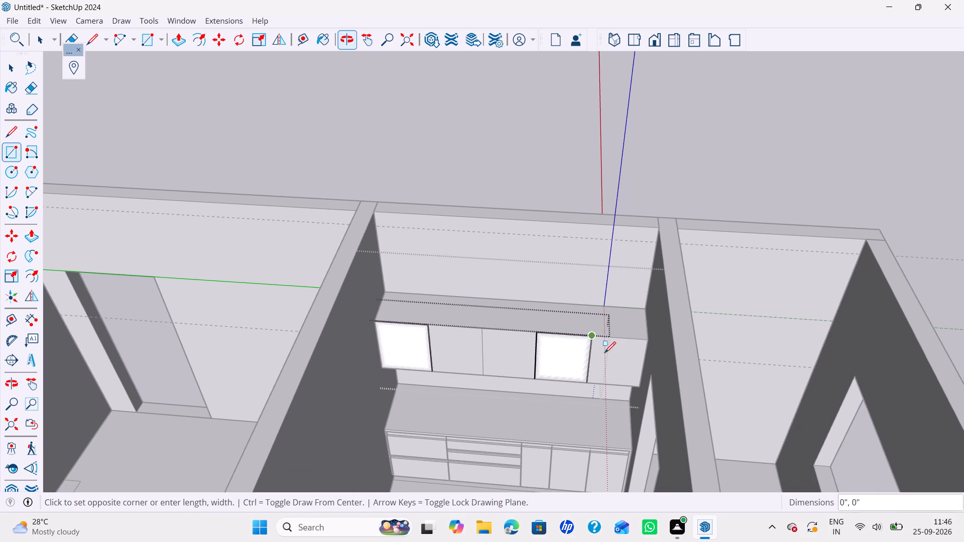
{"action": "scroll", "coordinate": [642, 367], "scroll_direction": "up", "scroll_amount": 2}
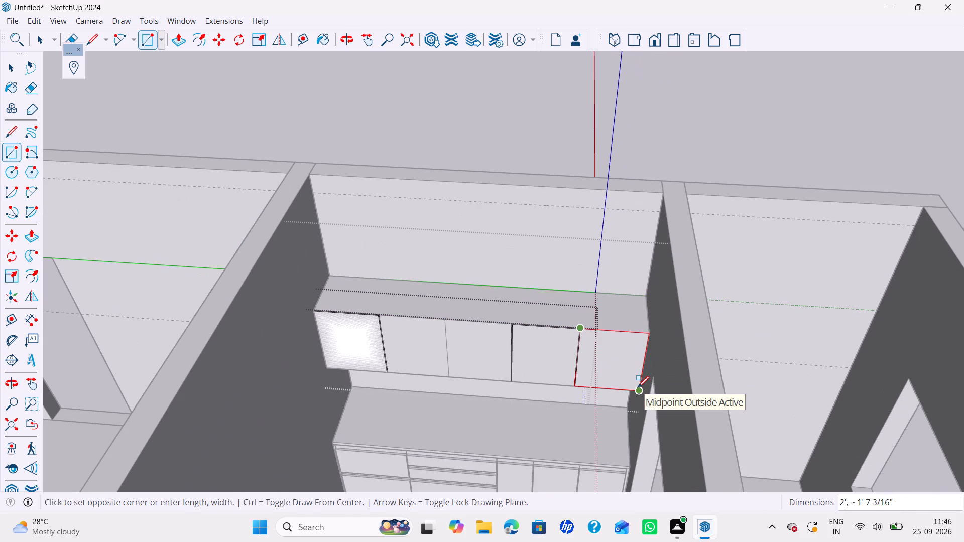
{"action": "left_click", "coordinate": [638, 387]}
{"action": "key", "text": "space"}
Offset the outlines of the first, fifth and fourth front rectangles inward by 3 mm.
{"action": "key", "text": "f"}
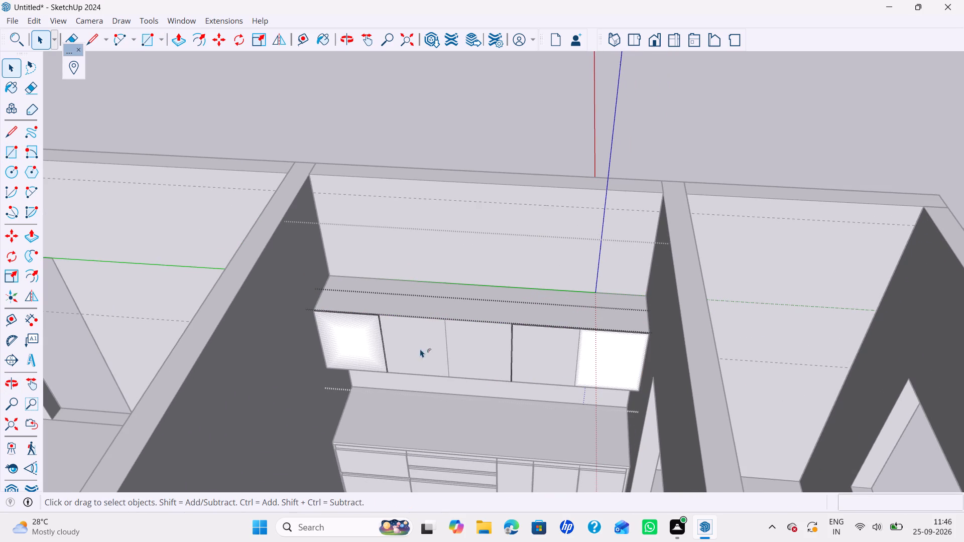
{"action": "double_click", "coordinate": [353, 340]}
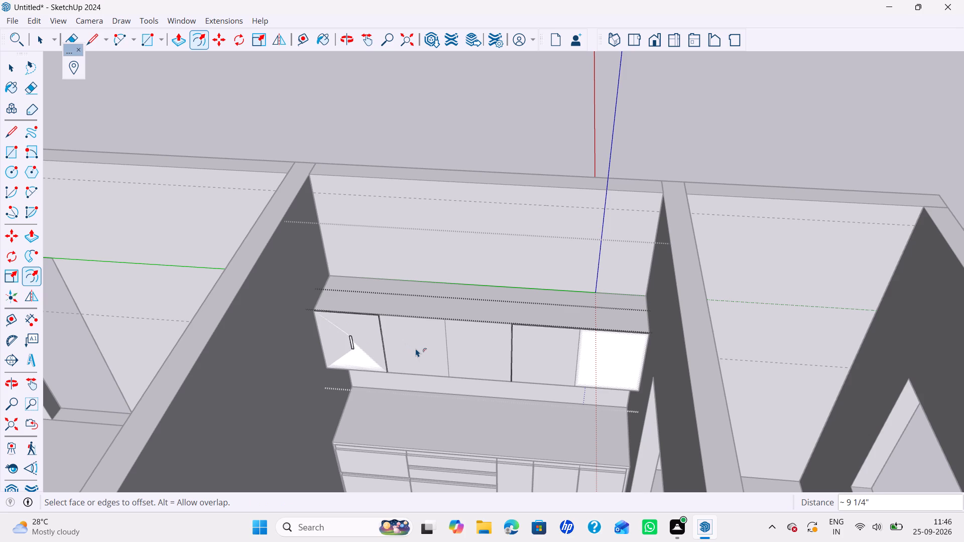
{"action": "key", "text": "ctrl+z"}
{"action": "left_click", "coordinate": [361, 350]}
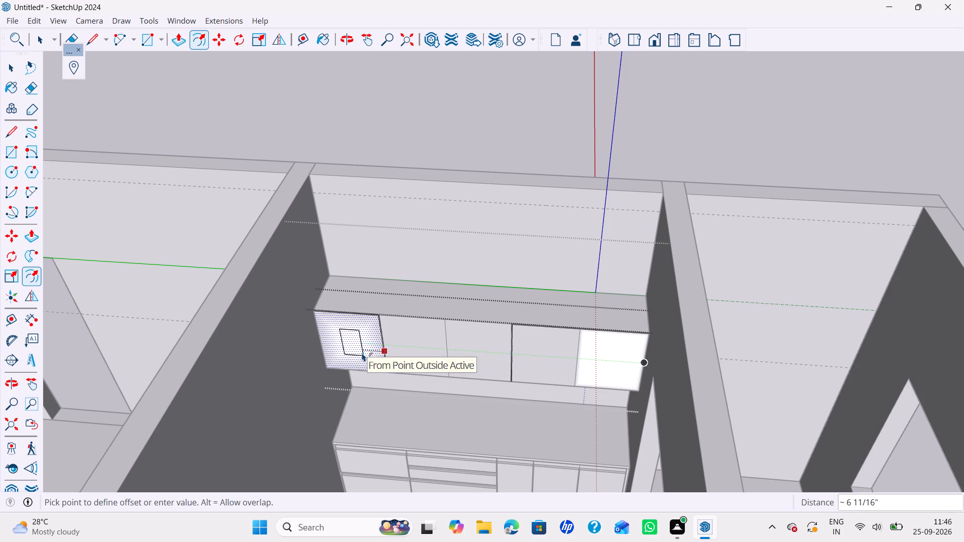
{"action": "type", "text": "3mm"}
{"action": "key", "text": "Return"}
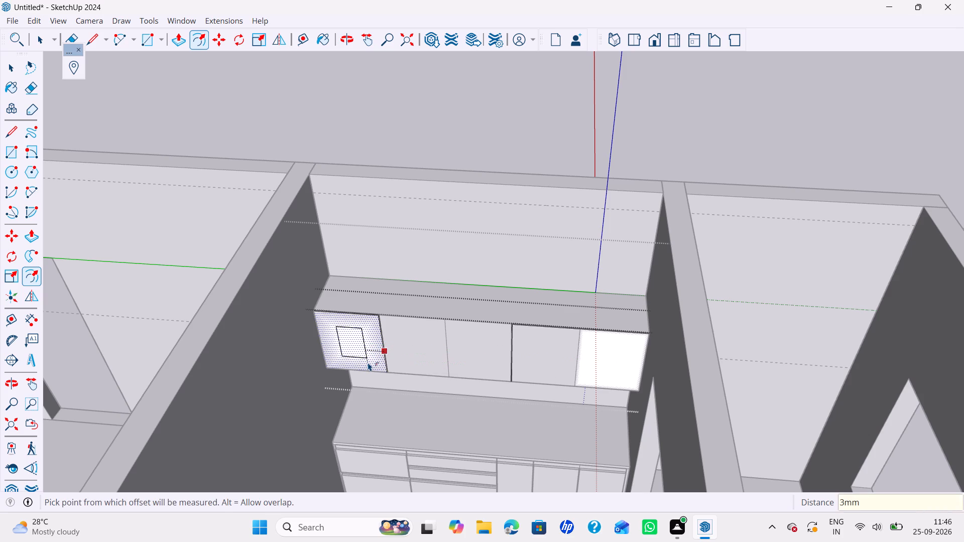
{"action": "double_click", "coordinate": [605, 352]}
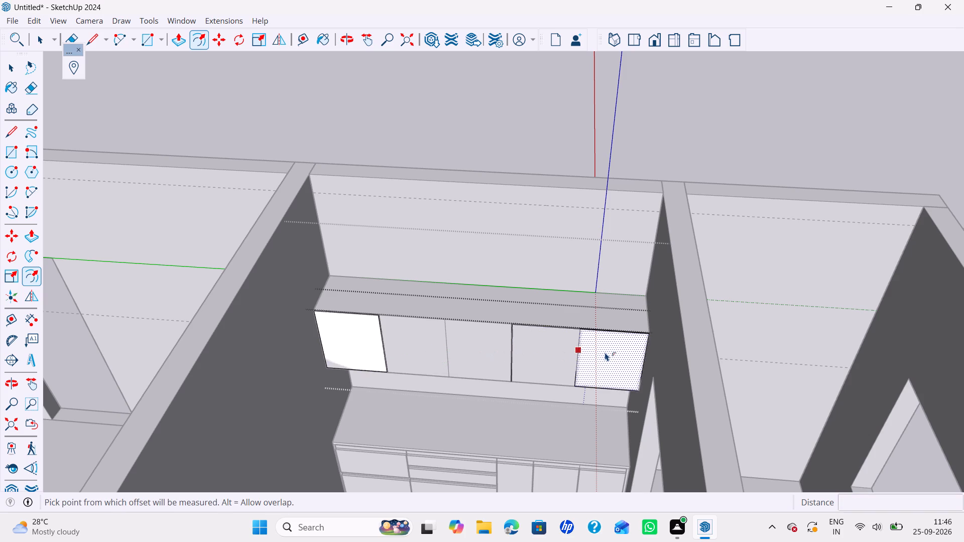
{"action": "double_click", "coordinate": [517, 364]}
{"action": "key", "text": "space"}
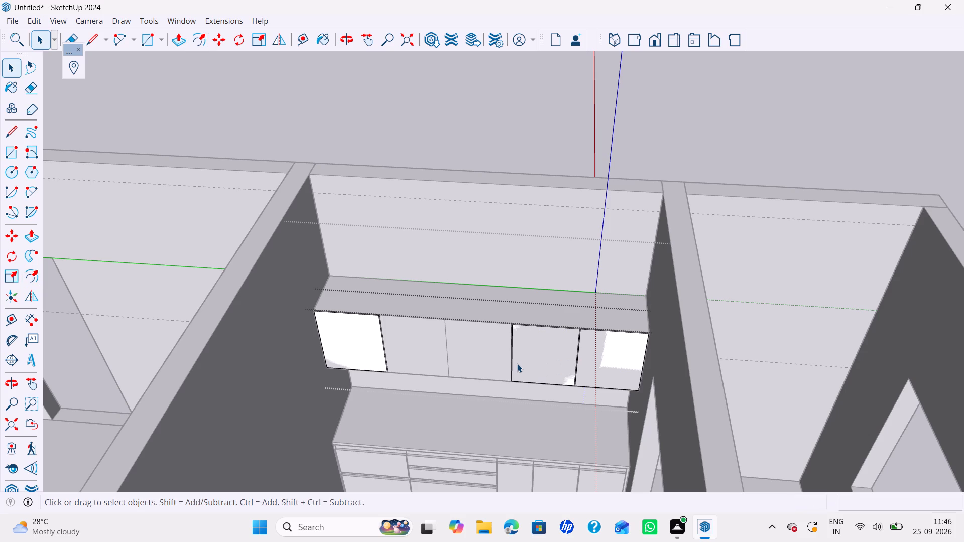
Extrude the fifth, fourth and first inset front panels of the overhead cabinet outward by 18 mm.
{"action": "key", "text": "p"}
{"action": "double_click", "coordinate": [591, 366]}
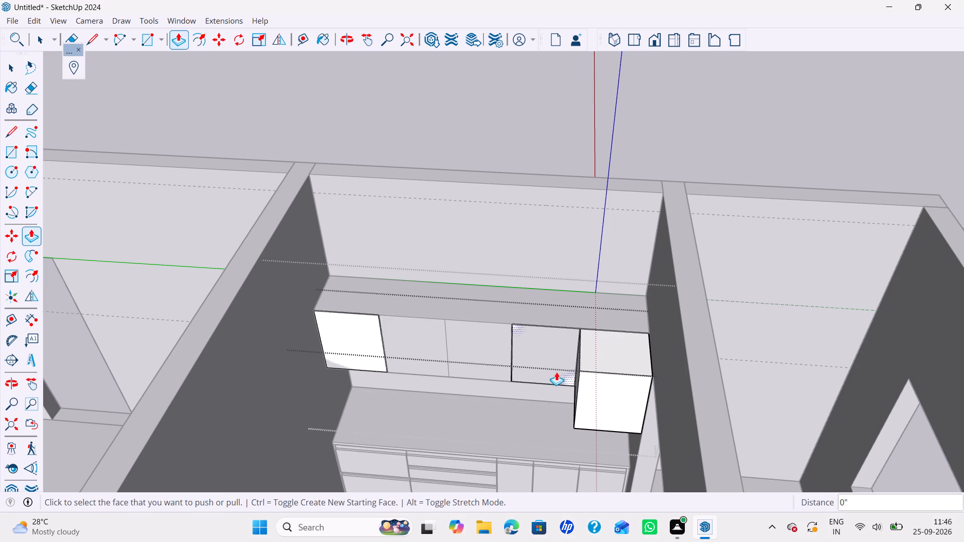
{"action": "key", "text": "ctrl+z"}
{"action": "left_click", "coordinate": [608, 375]}
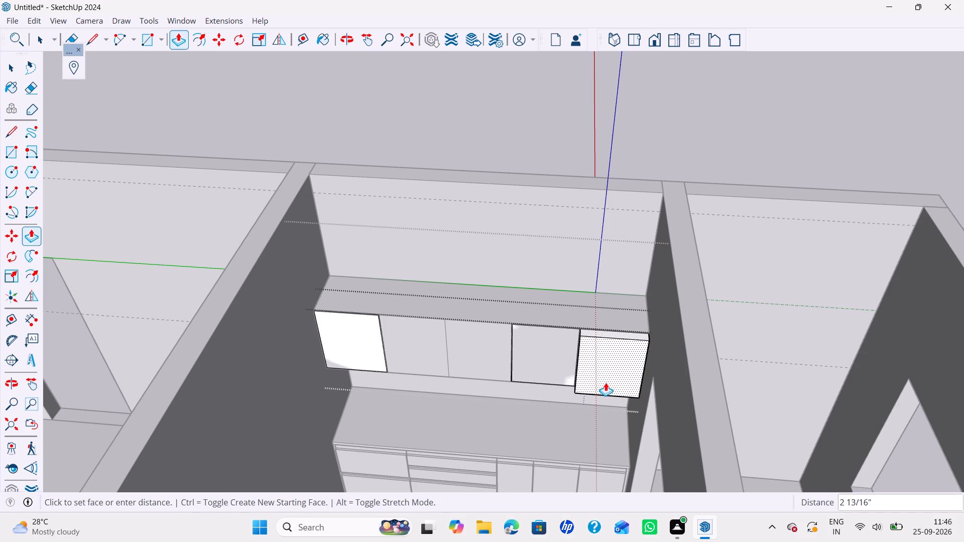
{"action": "type", "text": "18mm"}
{"action": "key", "text": "Return"}
{"action": "double_click", "coordinate": [556, 371]}
{"action": "left_click", "coordinate": [349, 334]}
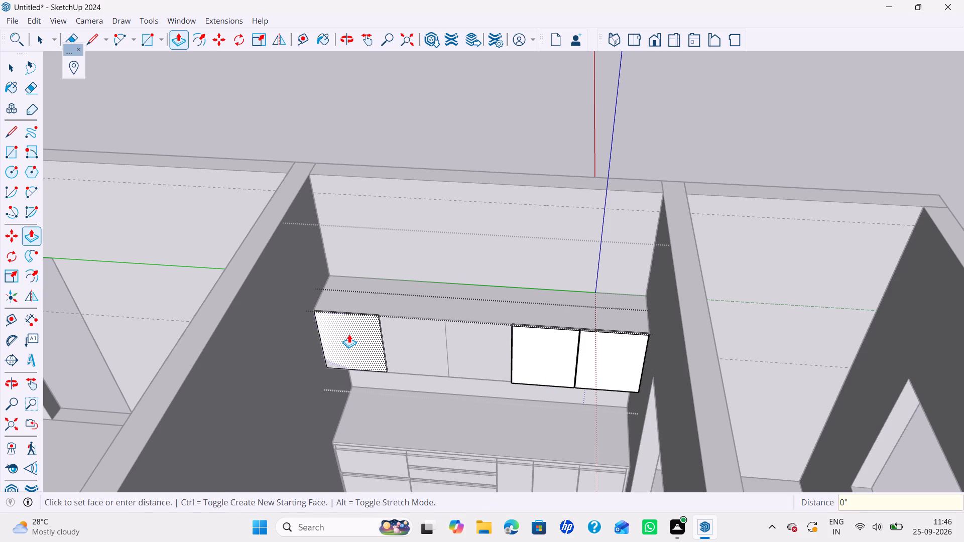
{"action": "left_click", "coordinate": [349, 334]}
{"action": "key", "text": "space"}
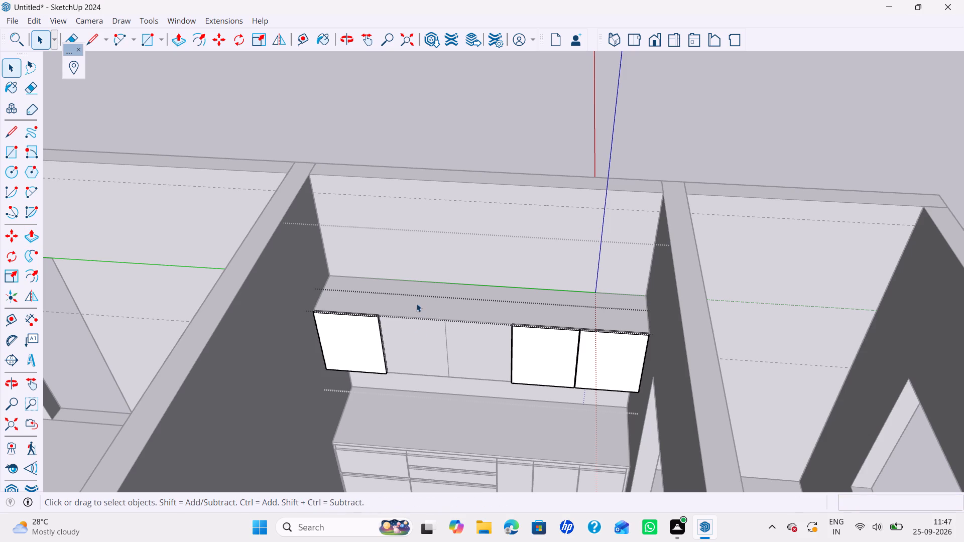
{"action": "left_click", "coordinate": [466, 210]}
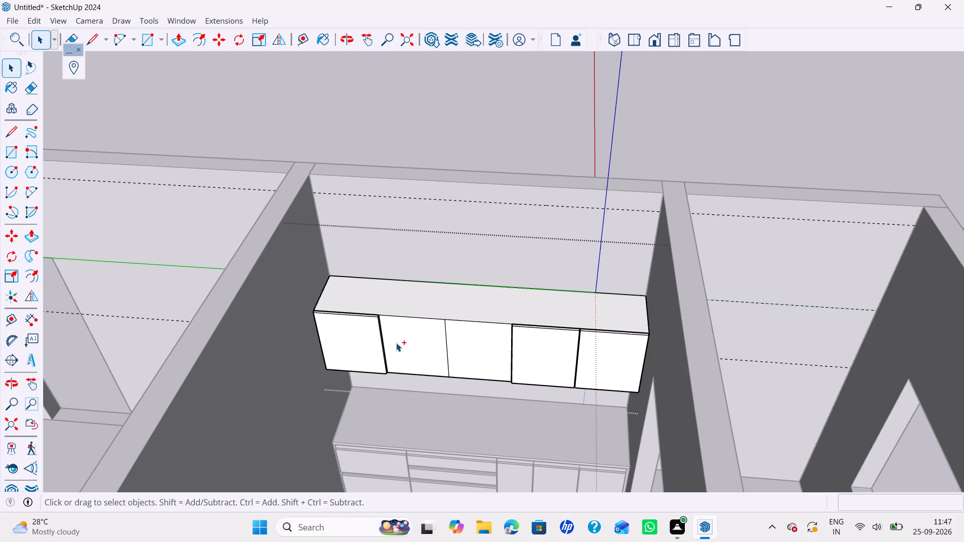
{"action": "key", "text": "ctrl+z"}
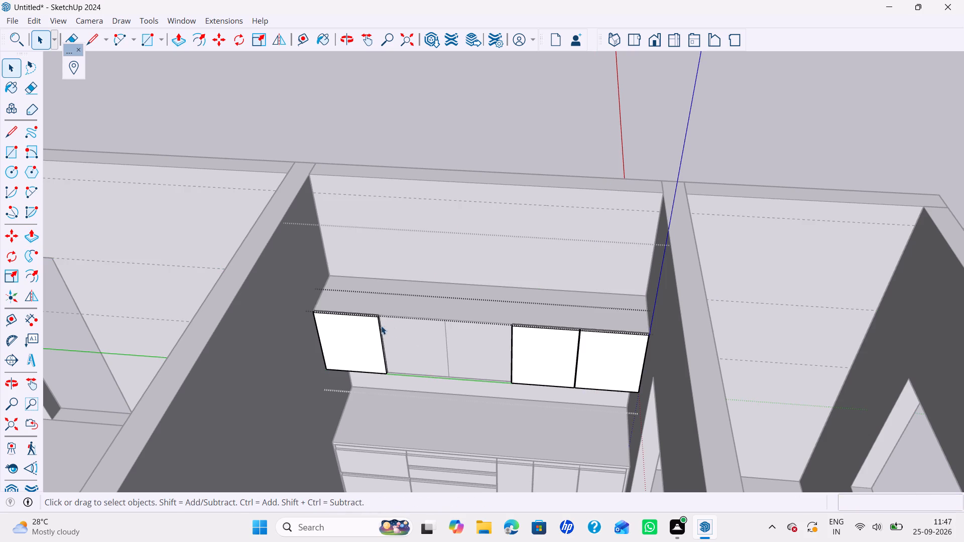
Draw a rectangle about 3' 2 3/8" by 1' 4 13/16" across the upper part of the second and third panels.
{"action": "key", "text": "r"}
{"action": "scroll", "coordinate": [378, 323], "scroll_direction": "up", "scroll_amount": 14}
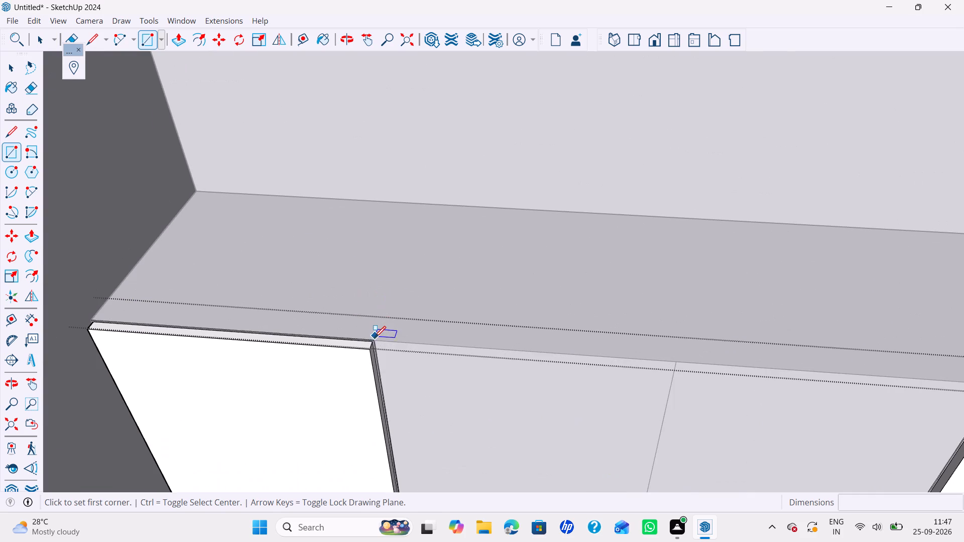
{"action": "left_click", "coordinate": [375, 337]}
{"action": "scroll", "coordinate": [466, 363], "scroll_direction": "down", "scroll_amount": 6}
{"action": "middle_click_drag", "start_coordinate": [494, 381], "coordinate": [363, 285], "text": "shift"}
{"action": "middle_click_drag", "start_coordinate": [569, 364], "coordinate": [709, 359]}
{"action": "scroll", "coordinate": [641, 345], "scroll_direction": "up", "scroll_amount": 5}
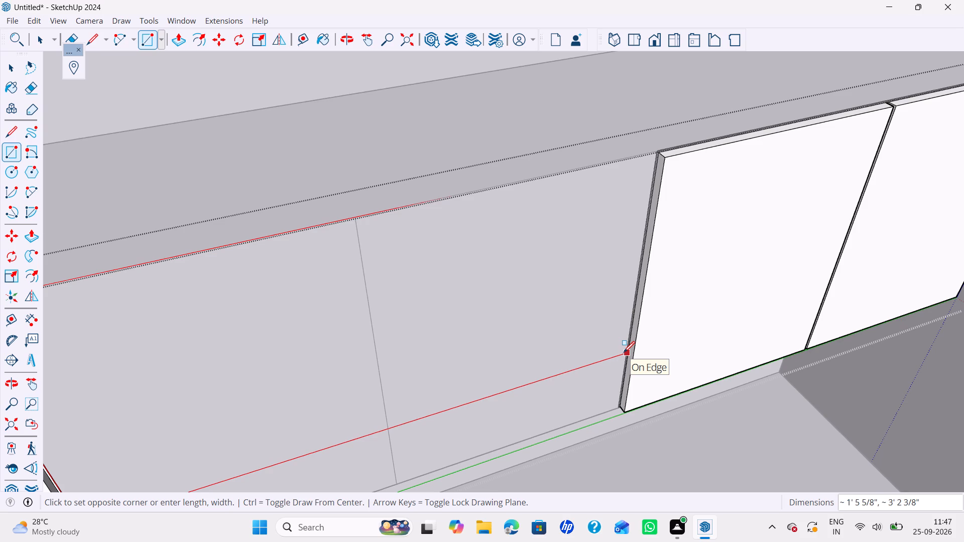
{"action": "left_click", "coordinate": [625, 345]}
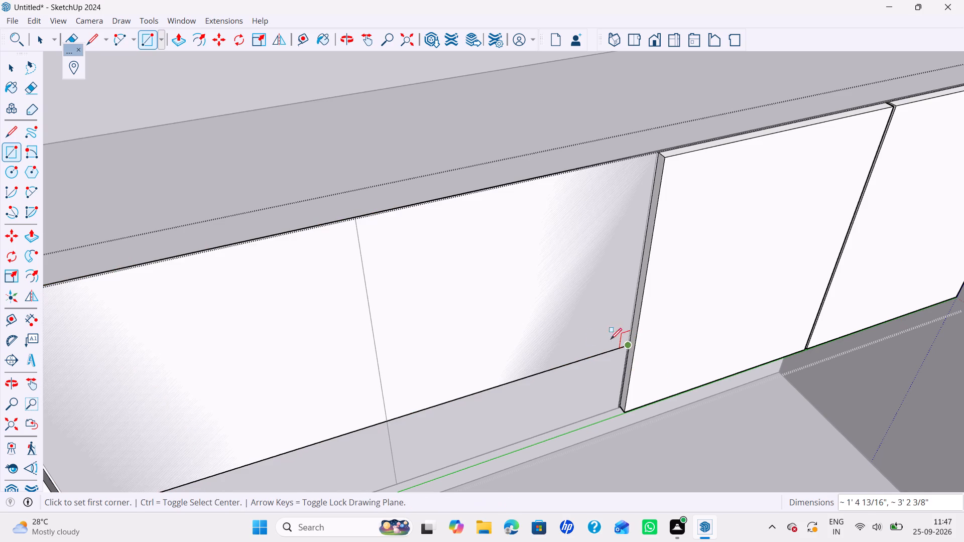
{"action": "key", "text": "space"}
Offset the wide middle rectangle inward by 3 mm, extrude the front outward by 18 mm, and close the fronts group.
{"action": "scroll", "coordinate": [586, 344], "scroll_direction": "down", "scroll_amount": 4}
{"action": "middle_click_drag", "start_coordinate": [584, 348], "coordinate": [642, 427]}
{"action": "middle_click_drag", "start_coordinate": [642, 427], "coordinate": [560, 318]}
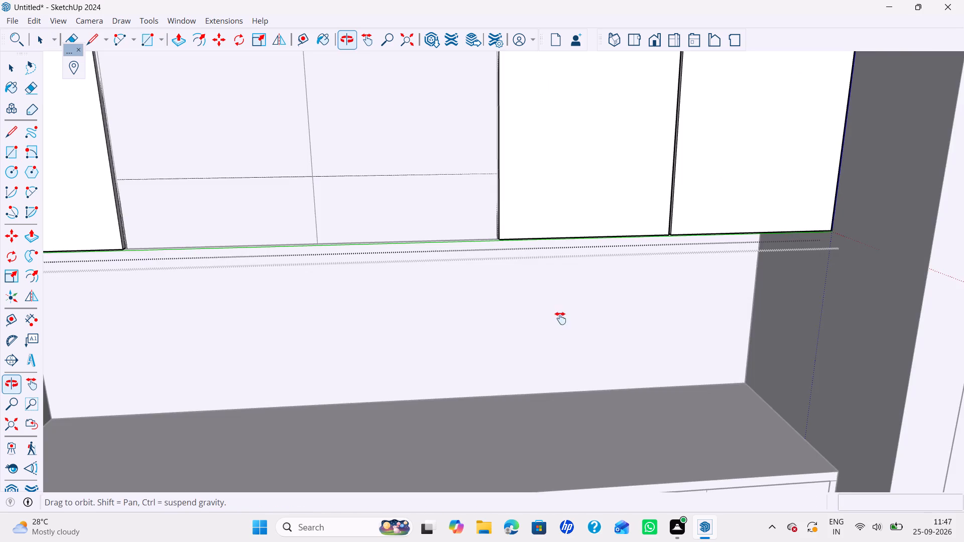
{"action": "middle_click_drag", "start_coordinate": [560, 318], "coordinate": [697, 402]}
{"action": "middle_click_drag", "start_coordinate": [614, 371], "coordinate": [619, 389]}
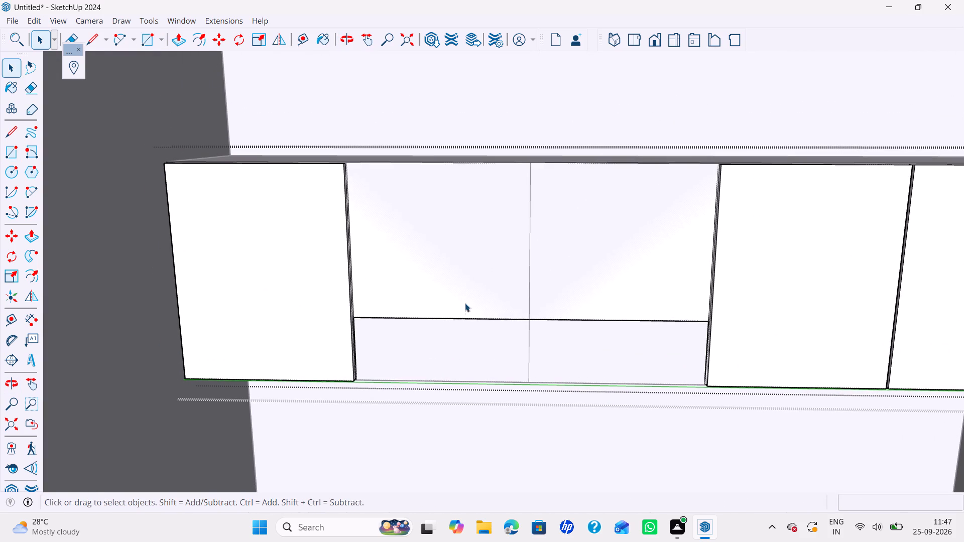
{"action": "key", "text": "f"}
{"action": "double_click", "coordinate": [461, 280]}
{"action": "key", "text": "p"}
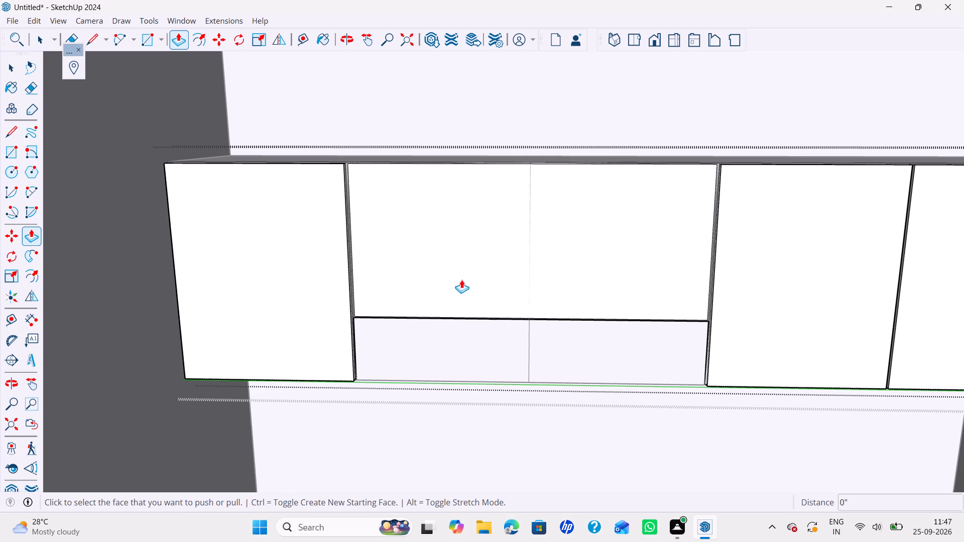
{"action": "double_click", "coordinate": [611, 280]}
{"action": "key", "text": "space"}
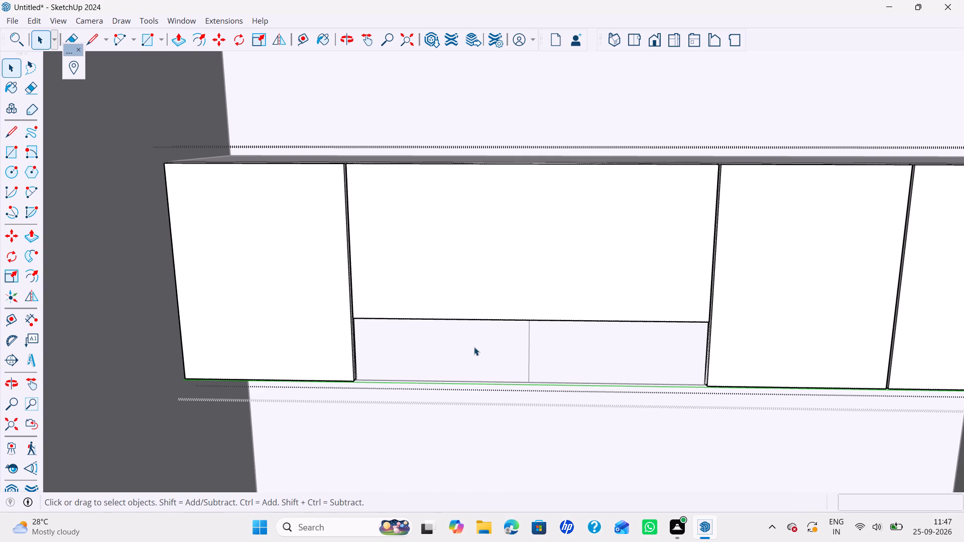
{"action": "left_click", "coordinate": [475, 401]}
{"action": "left_click", "coordinate": [774, 501]}
{"action": "scroll", "coordinate": [505, 333], "scroll_direction": "down", "scroll_amount": 5}
{"action": "middle_click_drag", "start_coordinate": [505, 333], "coordinate": [513, 387], "text": "shift"}
{"action": "middle_click_drag", "start_coordinate": [509, 382], "coordinate": [508, 372]}
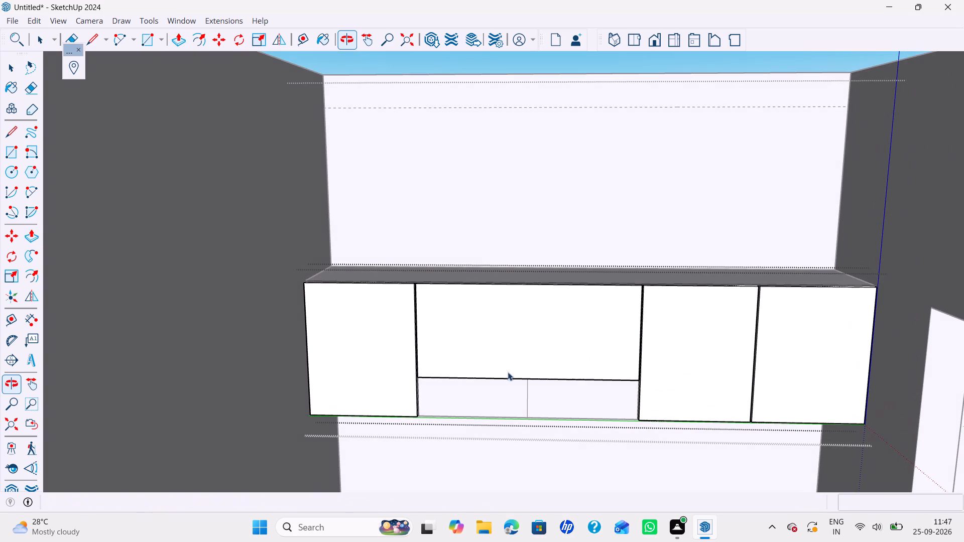
{"action": "left_click", "coordinate": [595, 211]}
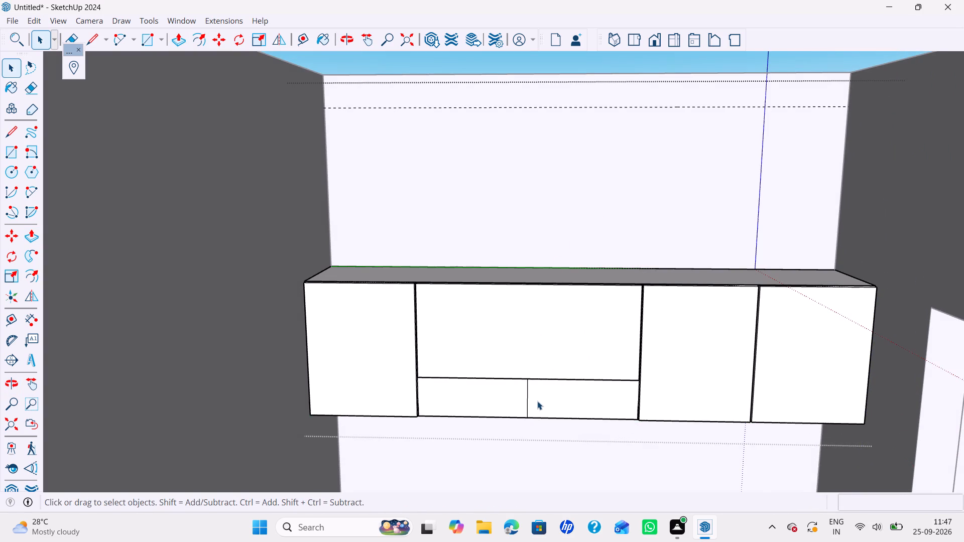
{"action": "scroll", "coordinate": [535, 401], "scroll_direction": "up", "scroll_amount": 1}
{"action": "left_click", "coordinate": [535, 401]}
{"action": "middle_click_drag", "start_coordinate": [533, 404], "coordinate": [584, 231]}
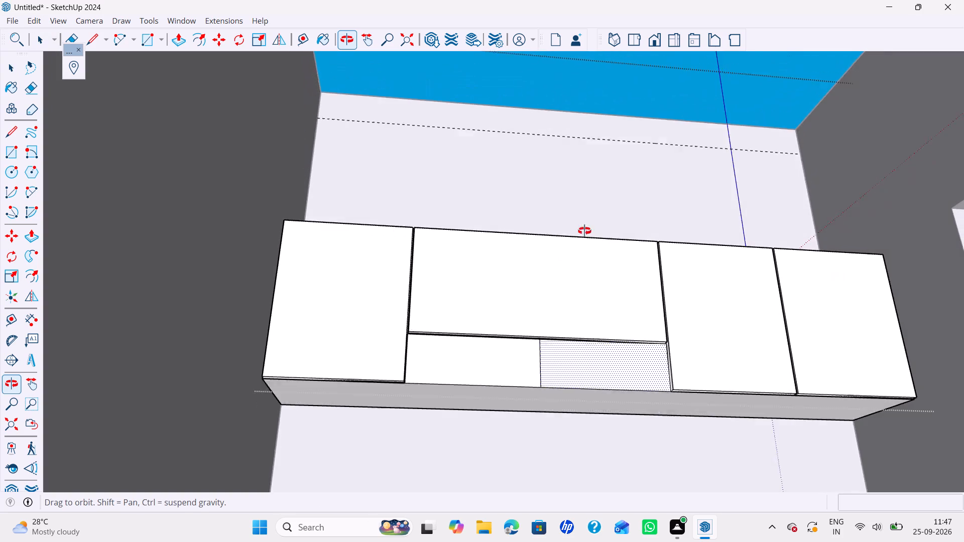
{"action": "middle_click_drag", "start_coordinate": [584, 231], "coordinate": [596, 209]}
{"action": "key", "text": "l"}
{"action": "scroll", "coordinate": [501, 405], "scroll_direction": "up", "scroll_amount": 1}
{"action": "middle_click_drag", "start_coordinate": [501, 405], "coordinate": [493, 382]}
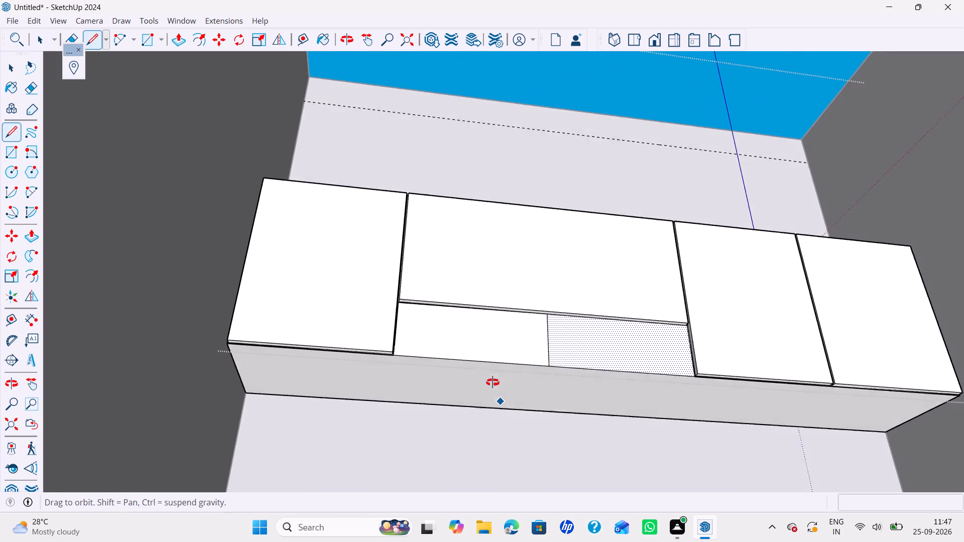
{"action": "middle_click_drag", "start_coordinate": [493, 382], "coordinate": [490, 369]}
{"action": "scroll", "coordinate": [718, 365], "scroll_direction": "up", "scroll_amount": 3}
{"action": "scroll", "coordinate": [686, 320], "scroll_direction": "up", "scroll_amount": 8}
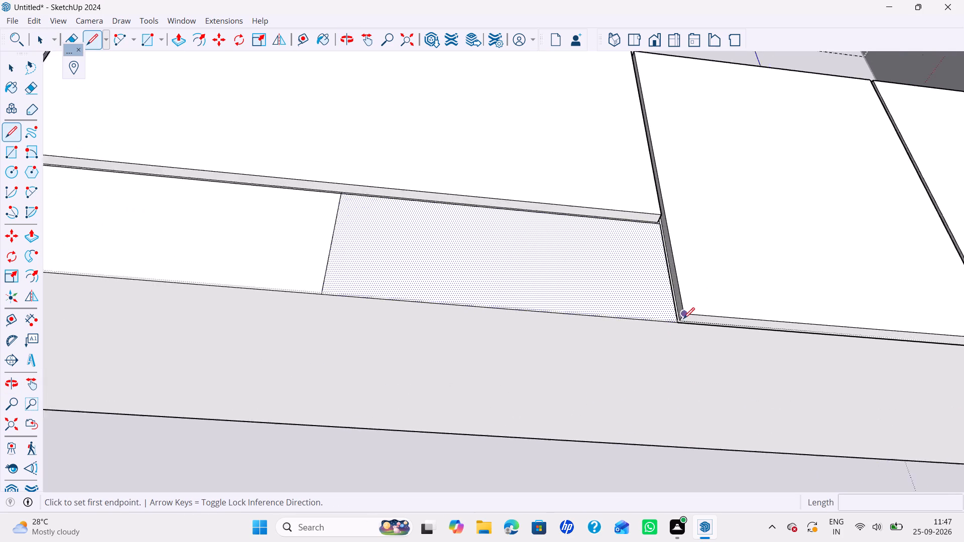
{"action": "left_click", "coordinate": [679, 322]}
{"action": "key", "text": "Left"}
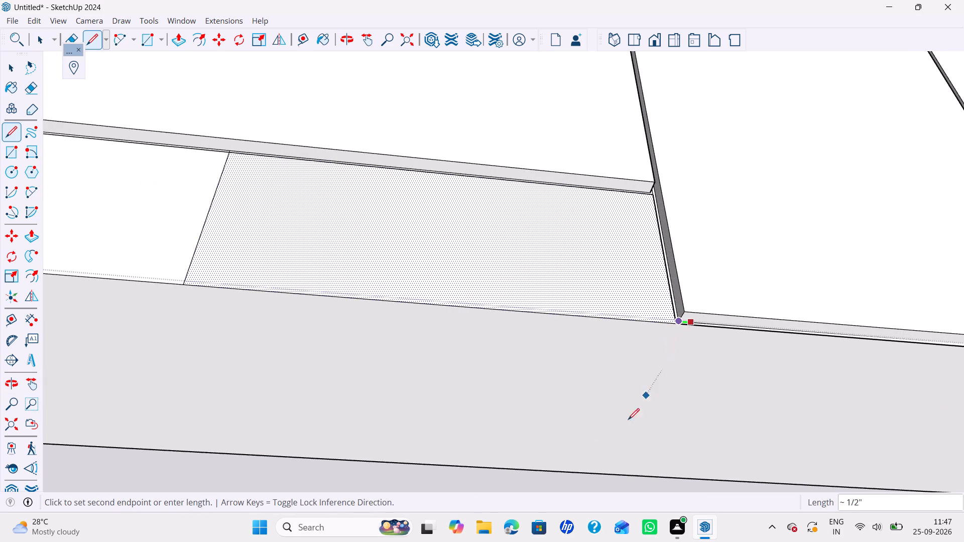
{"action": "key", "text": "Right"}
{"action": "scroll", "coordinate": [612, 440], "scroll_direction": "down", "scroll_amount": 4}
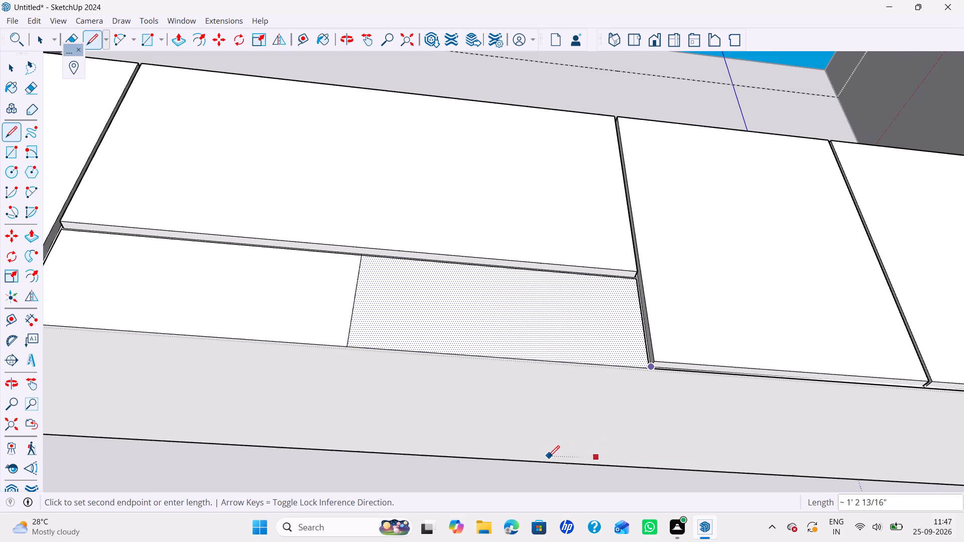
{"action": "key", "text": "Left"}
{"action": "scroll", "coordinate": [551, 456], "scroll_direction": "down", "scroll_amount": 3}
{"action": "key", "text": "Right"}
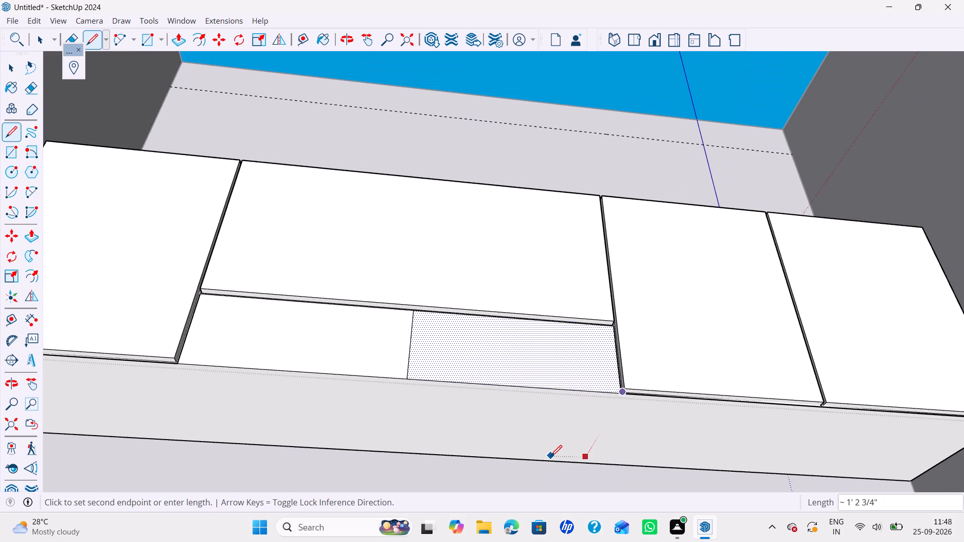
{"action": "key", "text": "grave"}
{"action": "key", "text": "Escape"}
Draw a 1' 4" line across the cabinet's underside from the fourth front's inner lower corner to the back edge.
{"action": "key", "text": "l"}
{"action": "scroll", "coordinate": [622, 392], "scroll_direction": "up", "scroll_amount": 7}
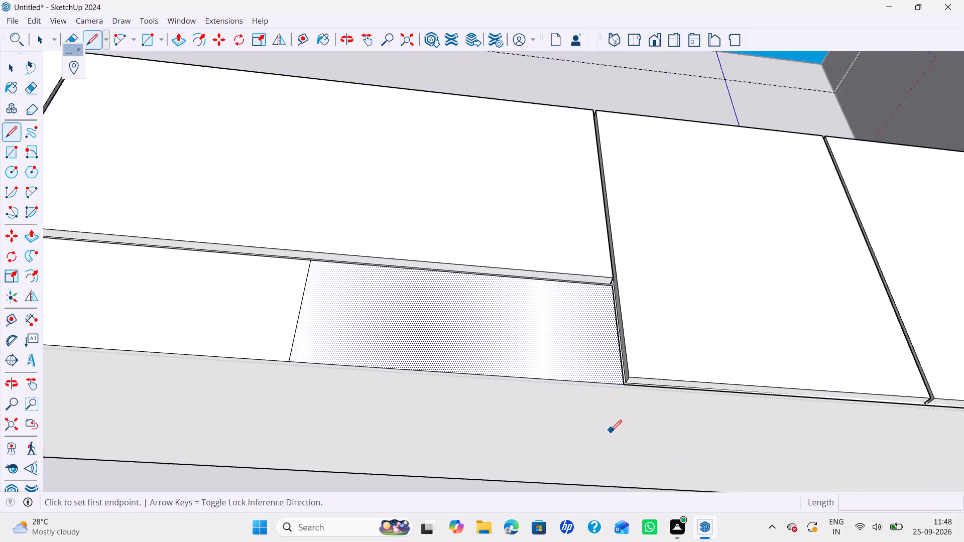
{"action": "scroll", "coordinate": [611, 426], "scroll_direction": "up", "scroll_amount": 4}
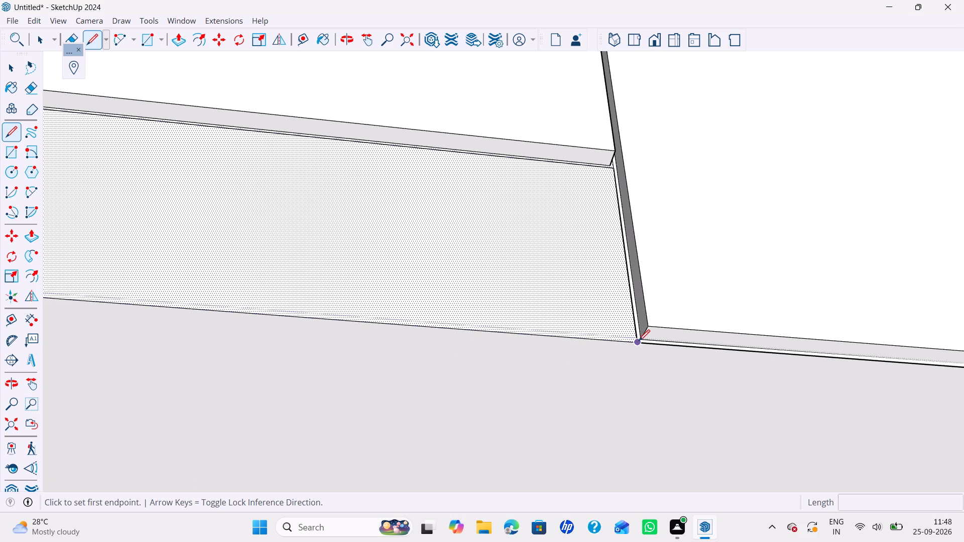
{"action": "left_click", "coordinate": [639, 341]}
{"action": "scroll", "coordinate": [595, 416], "scroll_direction": "down", "scroll_amount": 8}
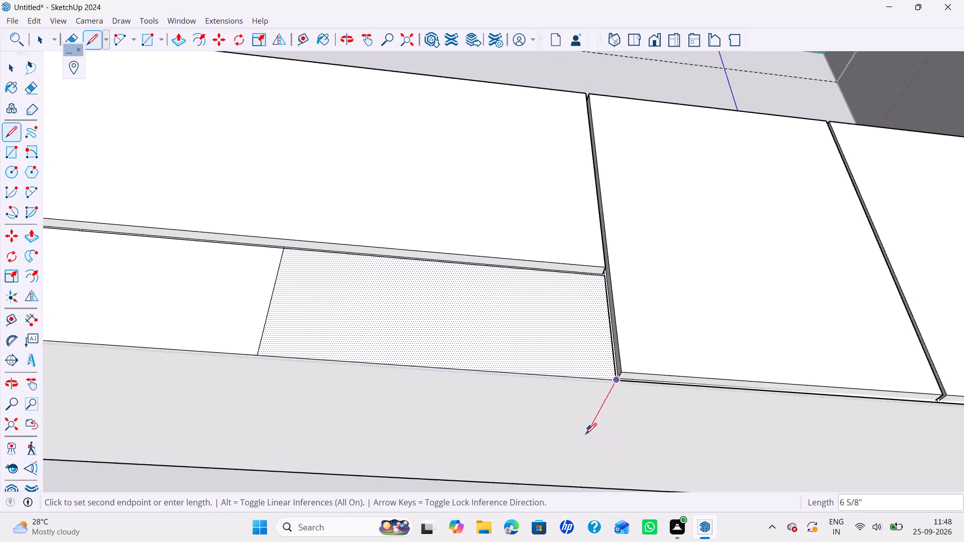
{"action": "scroll", "coordinate": [585, 434], "scroll_direction": "down", "scroll_amount": 2}
{"action": "middle_click_drag", "start_coordinate": [584, 440], "coordinate": [584, 389], "text": "shift"}
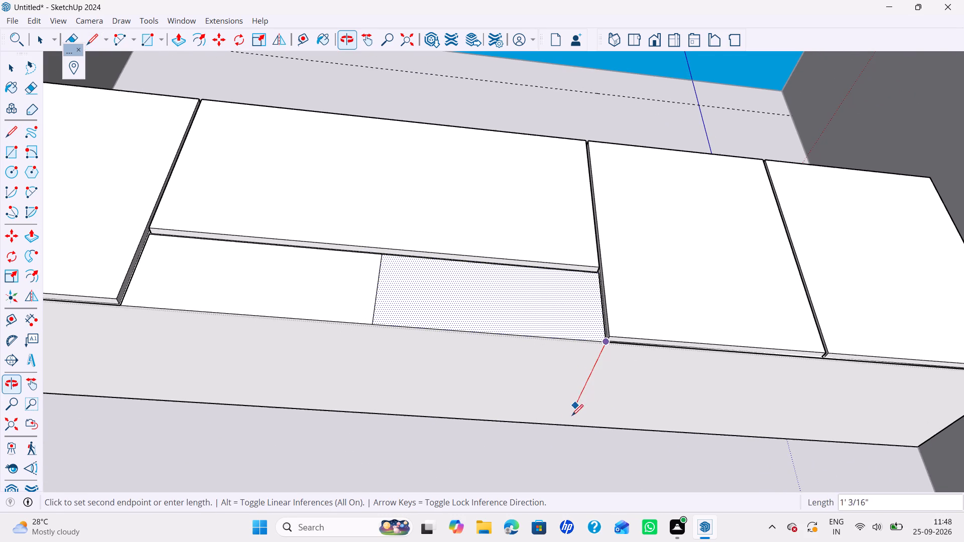
{"action": "key", "text": "Left"}
{"action": "key", "text": "Right"}
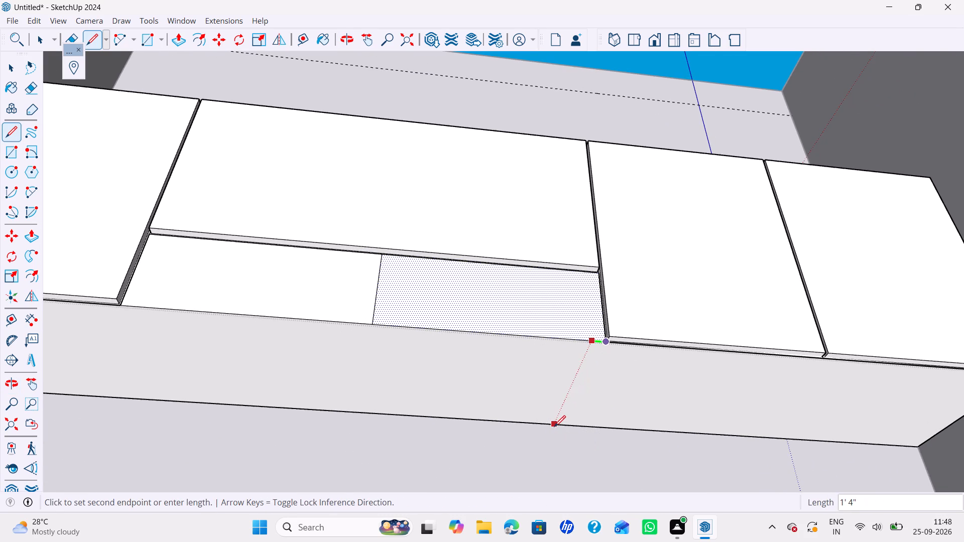
{"action": "left_click", "coordinate": [554, 428]}
Draw a 1' 4" line across the cabinet's underside from the first front's inner lower corner to the back edge.
{"action": "scroll", "coordinate": [554, 428], "scroll_direction": "down", "scroll_amount": 3}
{"action": "middle_click_drag", "start_coordinate": [554, 428], "coordinate": [735, 447], "text": "shift"}
{"action": "scroll", "coordinate": [467, 360], "scroll_direction": "up", "scroll_amount": 11}
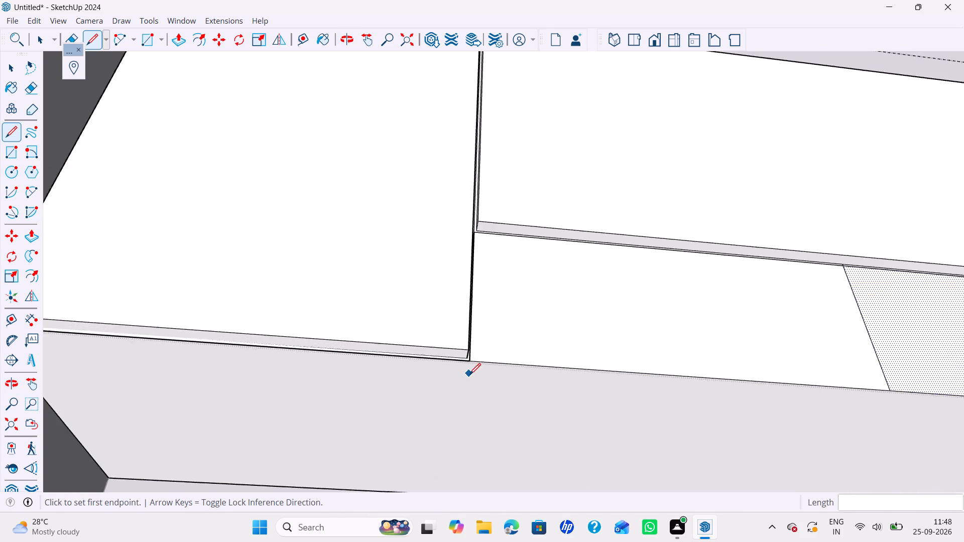
{"action": "scroll", "coordinate": [469, 374], "scroll_direction": "up", "scroll_amount": 5}
{"action": "left_click", "coordinate": [474, 350]}
{"action": "scroll", "coordinate": [476, 409], "scroll_direction": "down", "scroll_amount": 7}
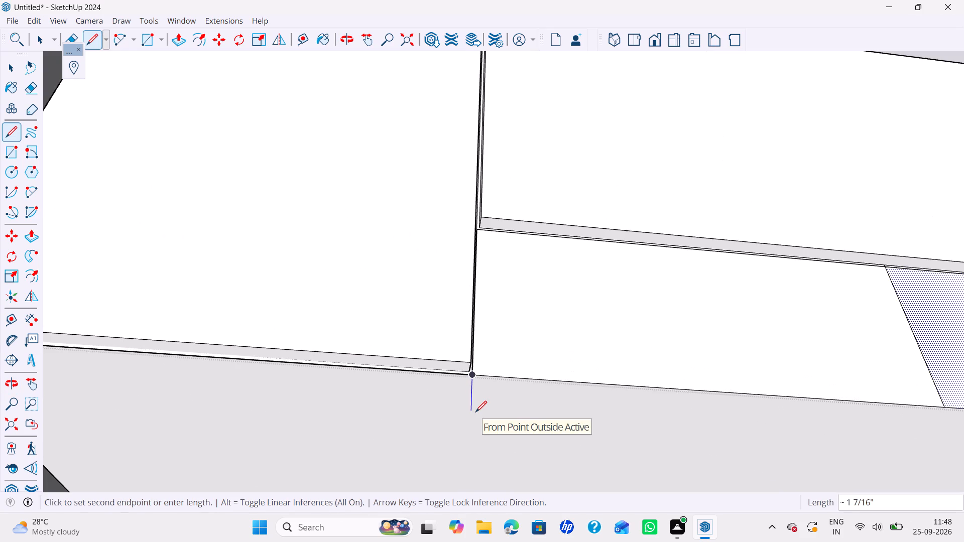
{"action": "scroll", "coordinate": [475, 412], "scroll_direction": "down", "scroll_amount": 5}
{"action": "key", "text": "Right"}
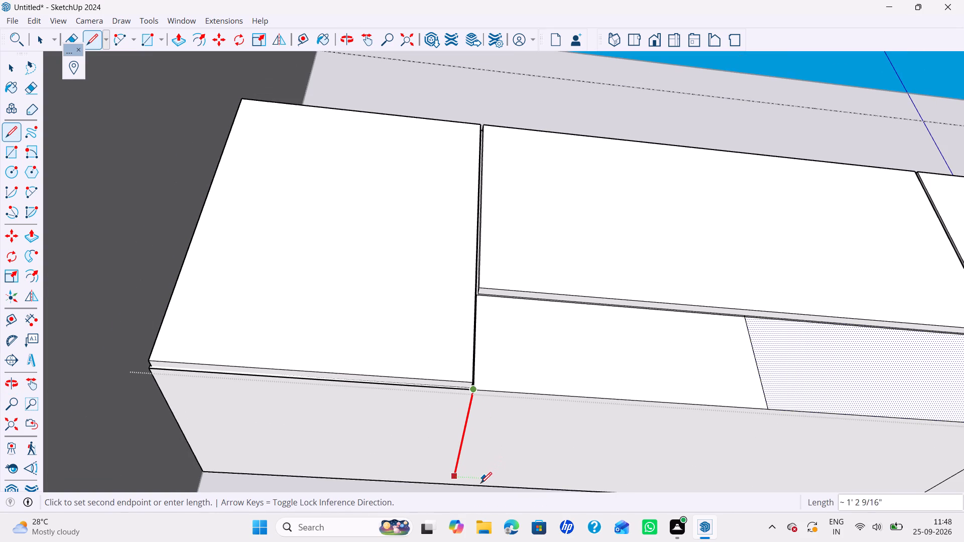
{"action": "left_click", "coordinate": [467, 485]}
{"action": "key", "text": "space"}
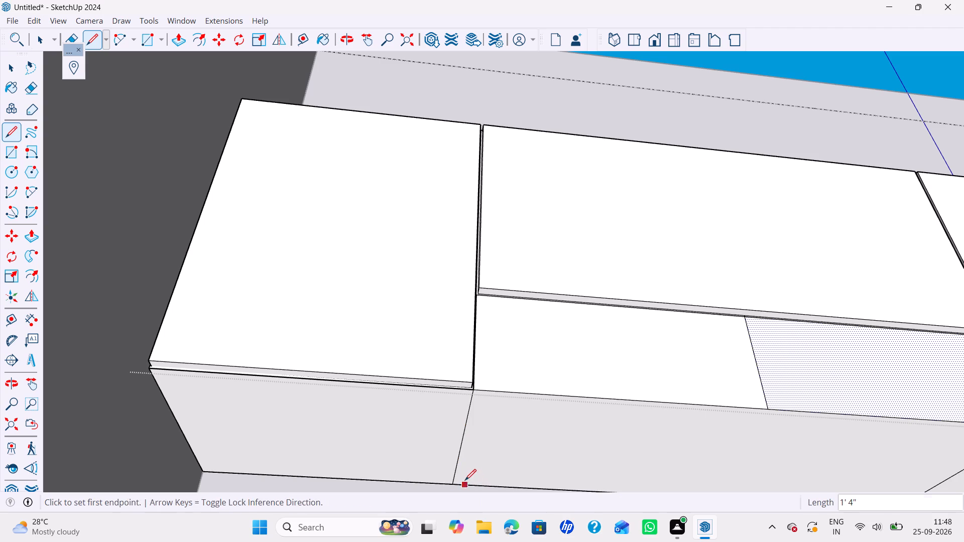
Push the cabinet's middle underside face up about 7 3/16" to the lower edge of the wide middle front.
{"action": "scroll", "coordinate": [481, 462], "scroll_direction": "down", "scroll_amount": 4}
{"action": "left_click_drag", "start_coordinate": [486, 463], "coordinate": [494, 465]}
{"action": "key", "text": "p"}
{"action": "key", "text": "space"}
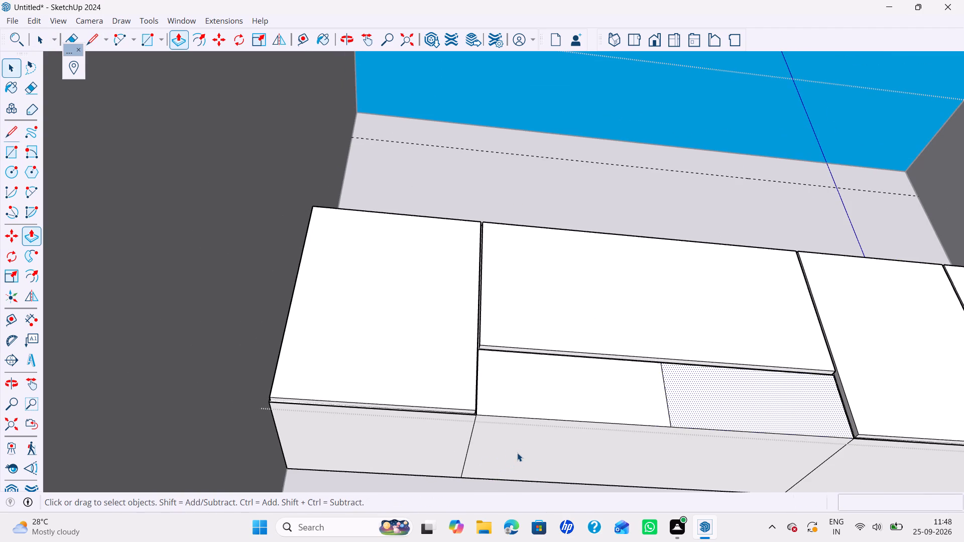
{"action": "left_click", "coordinate": [517, 453]}
{"action": "key", "text": "p"}
{"action": "left_click", "coordinate": [515, 455]}
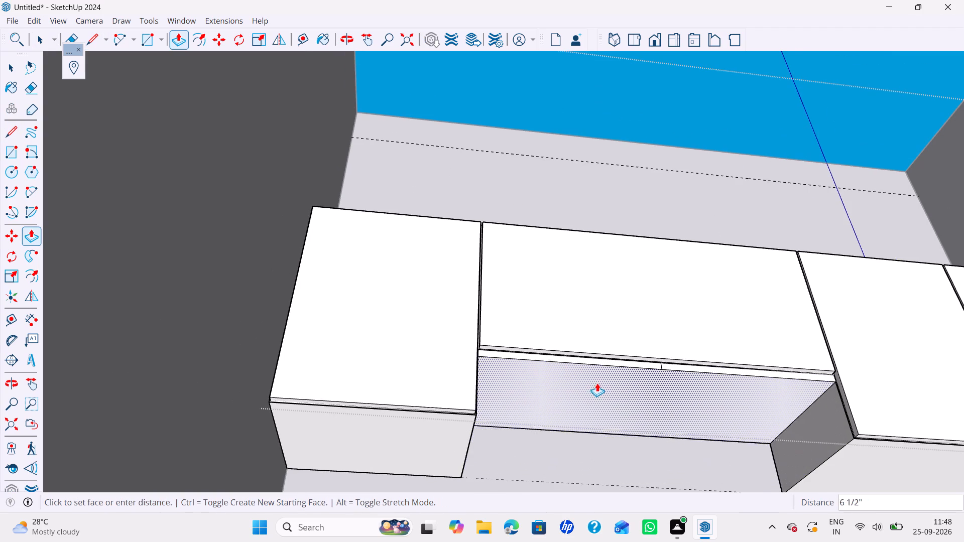
{"action": "scroll", "coordinate": [657, 360], "scroll_direction": "up", "scroll_amount": 9}
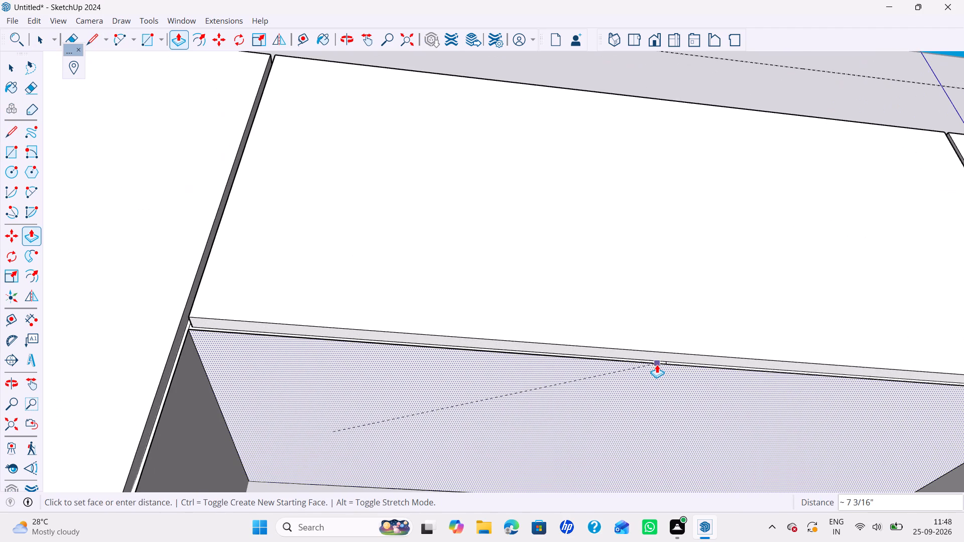
{"action": "left_click", "coordinate": [657, 364]}
{"action": "middle_click_drag", "start_coordinate": [670, 377], "coordinate": [614, 502]}
{"action": "key", "text": "space"}
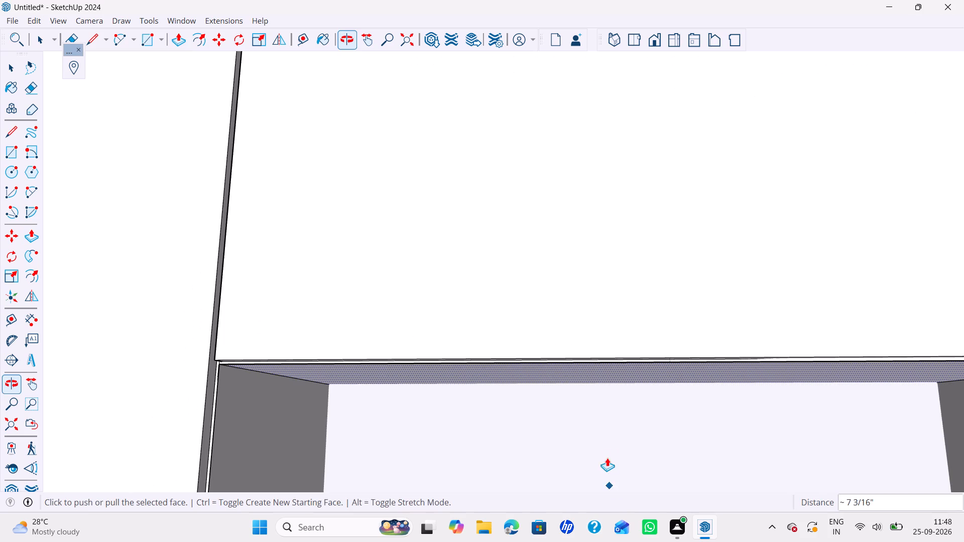
Pull the middle section's underside face back down by 1 11/16".
{"action": "scroll", "coordinate": [609, 444], "scroll_direction": "down", "scroll_amount": 11}
{"action": "key", "text": "e"}
{"action": "left_click_drag", "start_coordinate": [608, 445], "coordinate": [605, 480]}
{"action": "key", "text": "space"}
{"action": "middle_click_drag", "start_coordinate": [637, 368], "coordinate": [619, 501]}
{"action": "scroll", "coordinate": [624, 431], "scroll_direction": "down", "scroll_amount": 4}
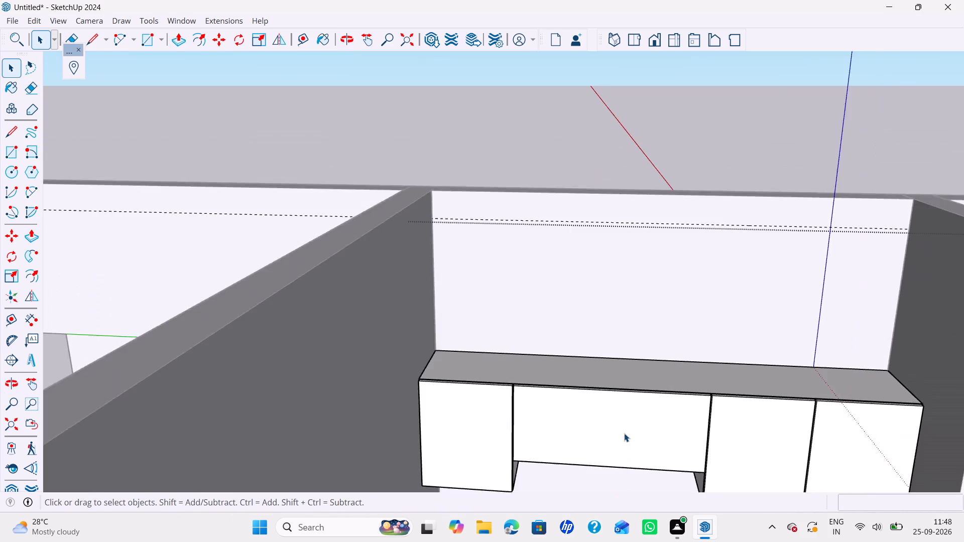
{"action": "scroll", "coordinate": [624, 433], "scroll_direction": "down", "scroll_amount": 2}
{"action": "middle_click_drag", "start_coordinate": [615, 422], "coordinate": [610, 387]}
{"action": "scroll", "coordinate": [609, 397], "scroll_direction": "up", "scroll_amount": 8}
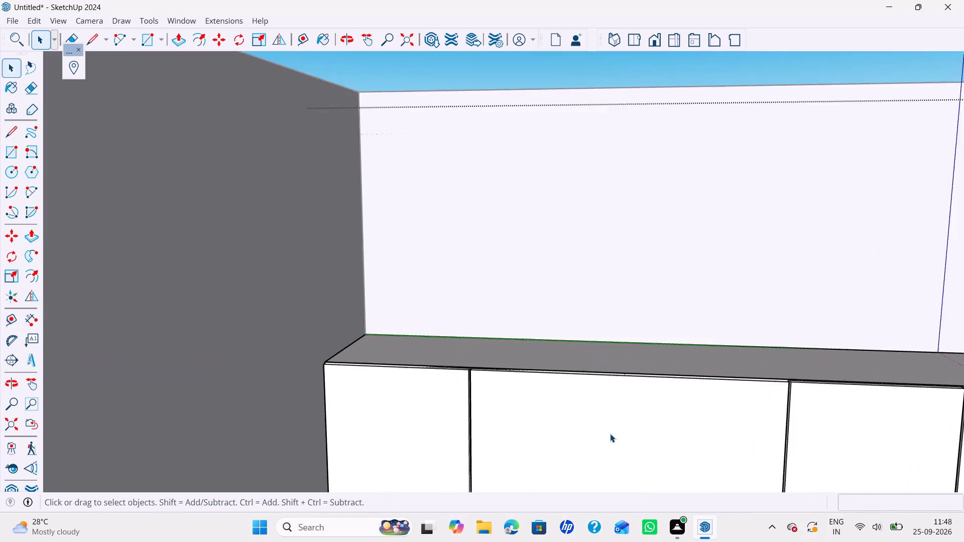
{"action": "scroll", "coordinate": [610, 434], "scroll_direction": "up", "scroll_amount": 6}
{"action": "middle_click_drag", "start_coordinate": [613, 417], "coordinate": [631, 265]}
{"action": "scroll", "coordinate": [608, 370], "scroll_direction": "down", "scroll_amount": 1}
{"action": "middle_click_drag", "start_coordinate": [613, 343], "coordinate": [650, 191], "text": "shift"}
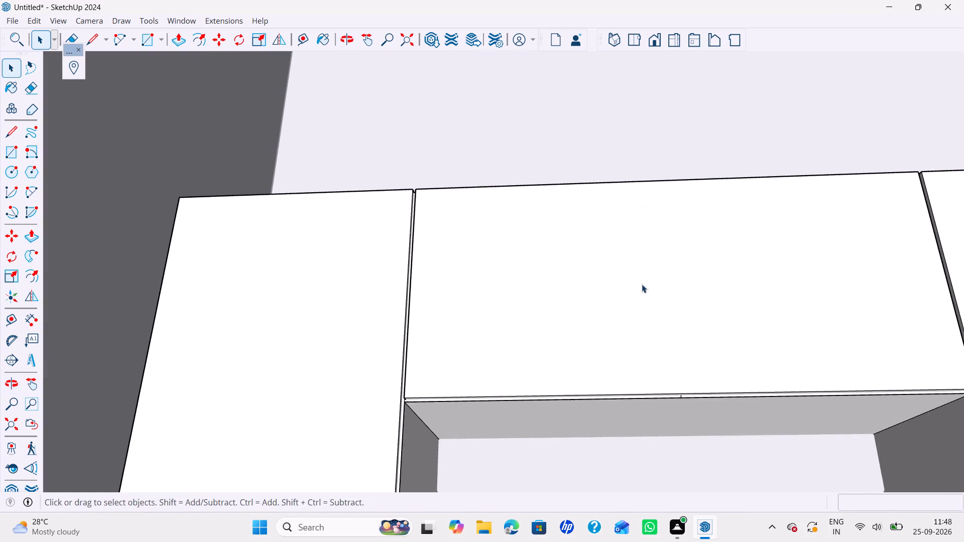
{"action": "scroll", "coordinate": [623, 317], "scroll_direction": "down", "scroll_amount": 5}
{"action": "middle_click_drag", "start_coordinate": [615, 344], "coordinate": [612, 327], "text": "shift"}
{"action": "scroll", "coordinate": [594, 369], "scroll_direction": "up", "scroll_amount": 1}
{"action": "key", "text": "p"}
{"action": "left_click", "coordinate": [585, 378]}
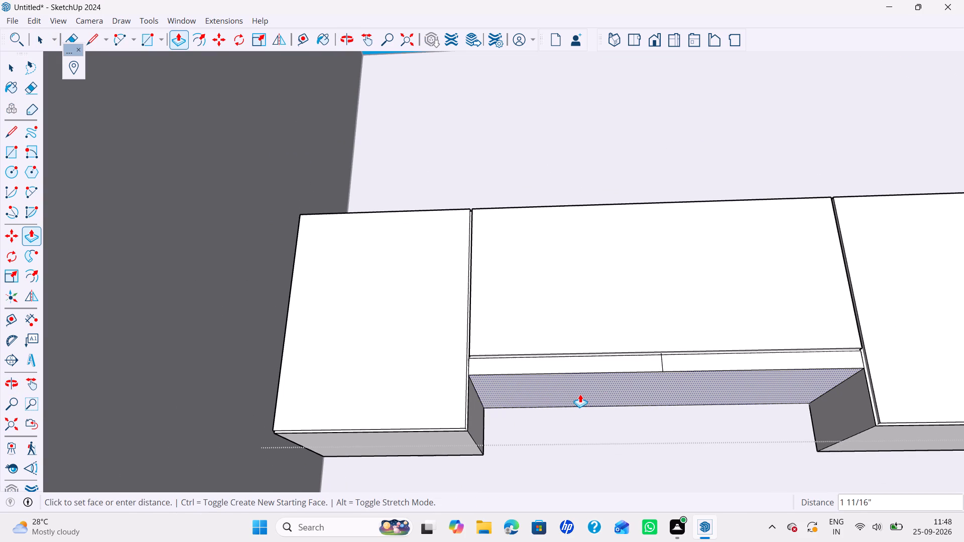
{"action": "left_click", "coordinate": [580, 394]}
{"action": "key", "text": "space"}
Inside the fronts group, move the middle opening's lower outline edge down 1 11/16" to the cabinet's bottom corner.
{"action": "left_click", "coordinate": [587, 342]}
{"action": "scroll", "coordinate": [589, 356], "scroll_direction": "up", "scroll_amount": 2}
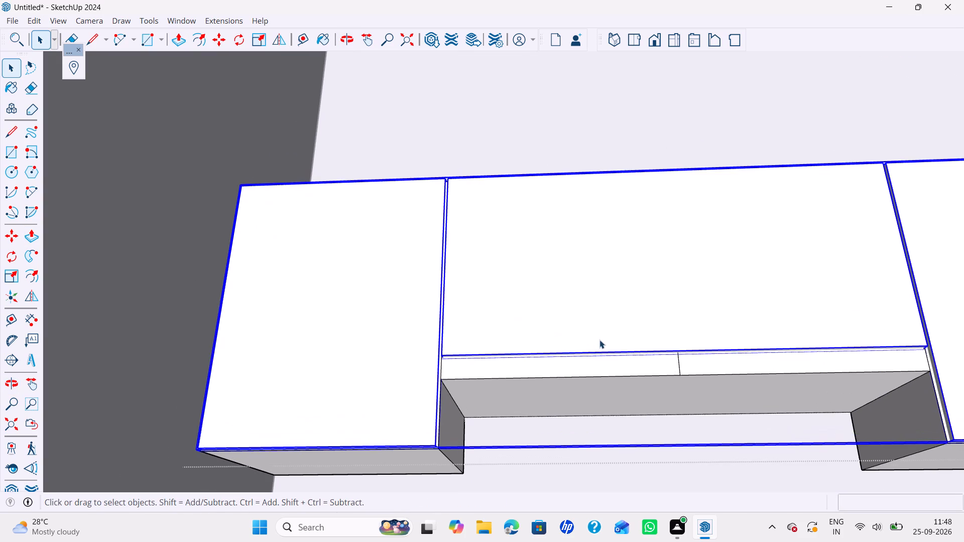
{"action": "double_click", "coordinate": [599, 340]}
{"action": "left_click", "coordinate": [594, 345]}
{"action": "triple_click", "coordinate": [593, 343]}
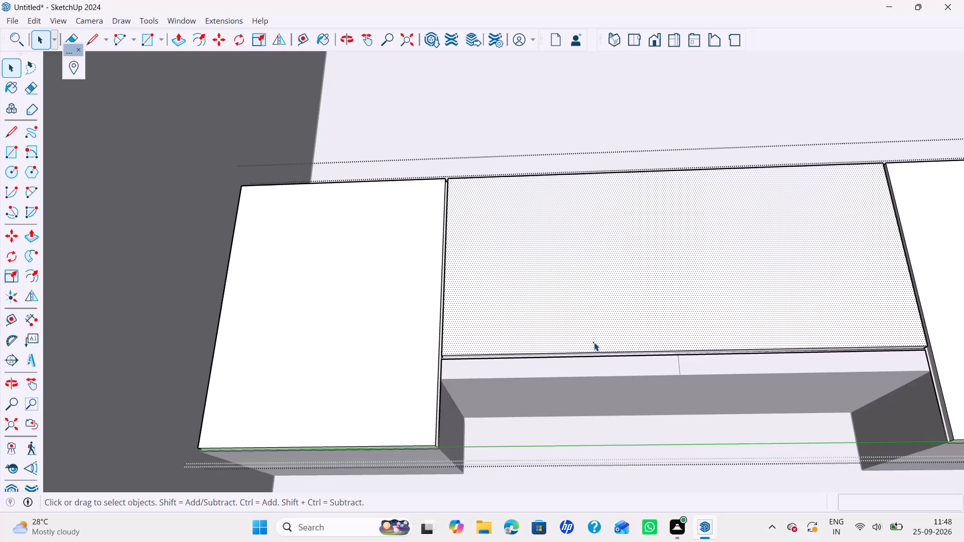
{"action": "left_click", "coordinate": [594, 342]}
{"action": "scroll", "coordinate": [576, 359], "scroll_direction": "up", "scroll_amount": 4}
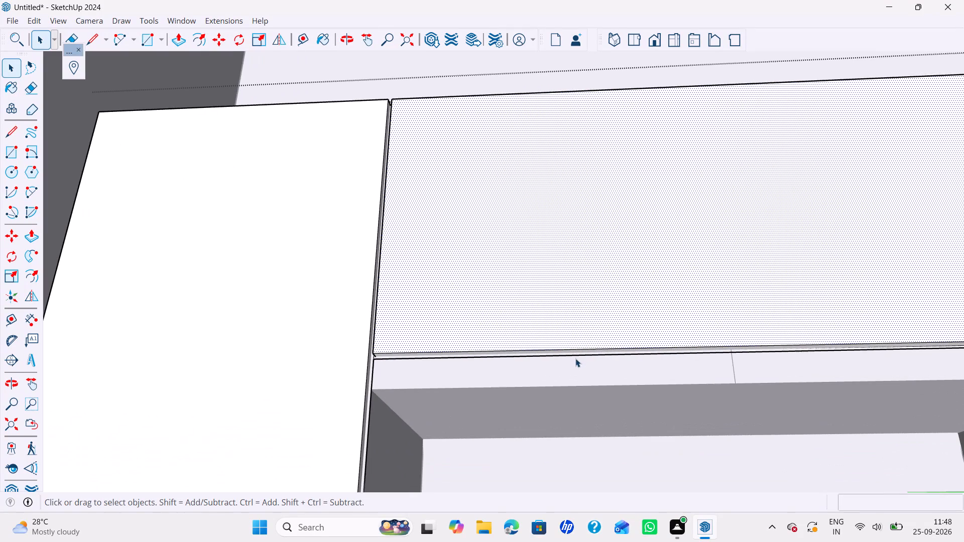
{"action": "left_click", "coordinate": [579, 357]}
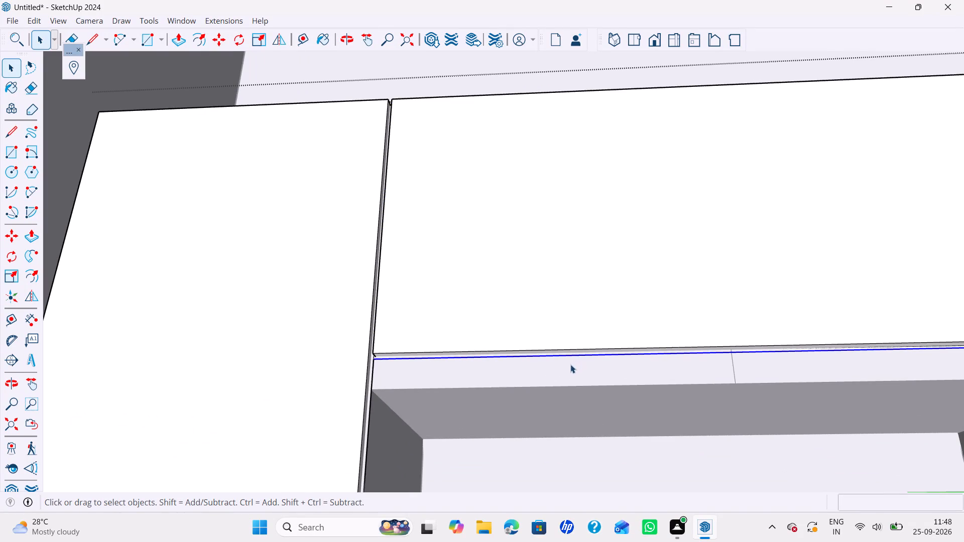
{"action": "key", "text": "m"}
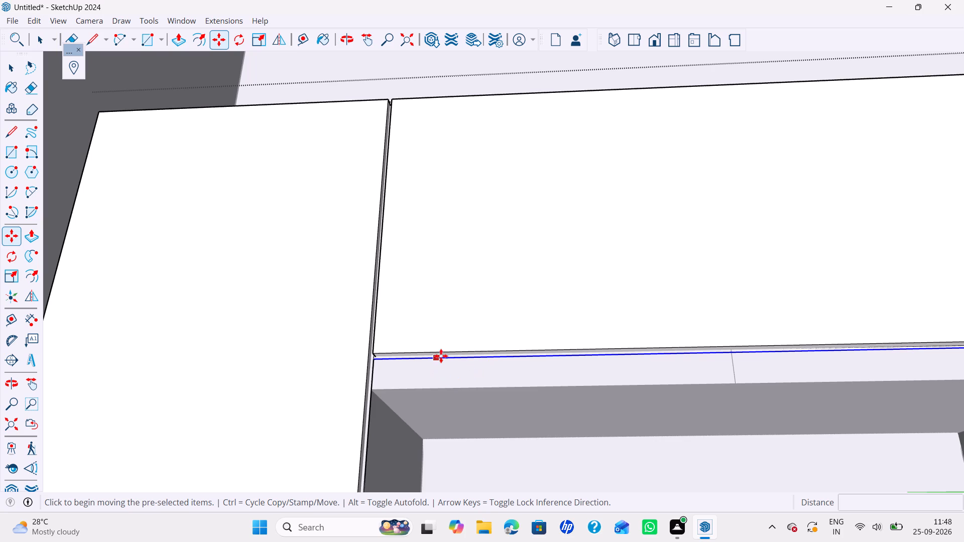
{"action": "scroll", "coordinate": [378, 366], "scroll_direction": "up", "scroll_amount": 6}
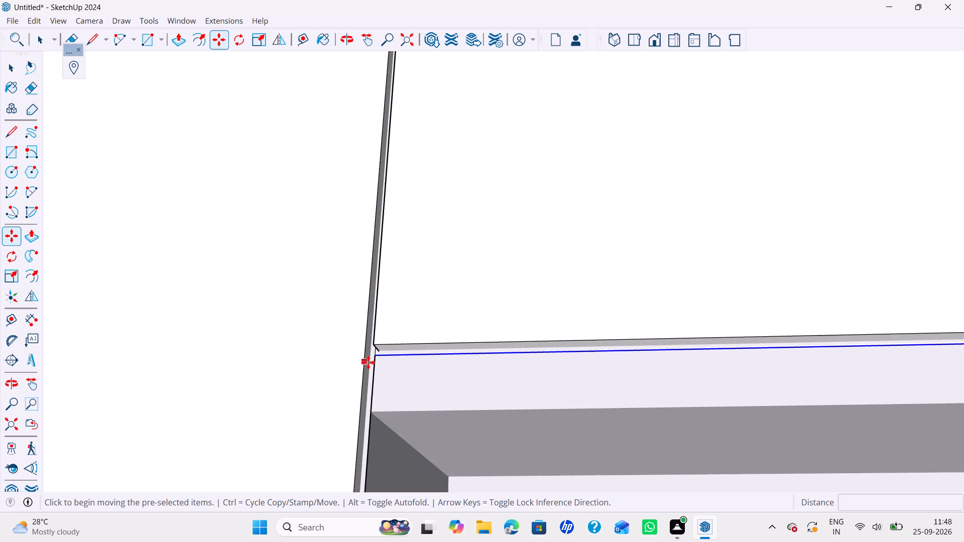
{"action": "left_click", "coordinate": [378, 358]}
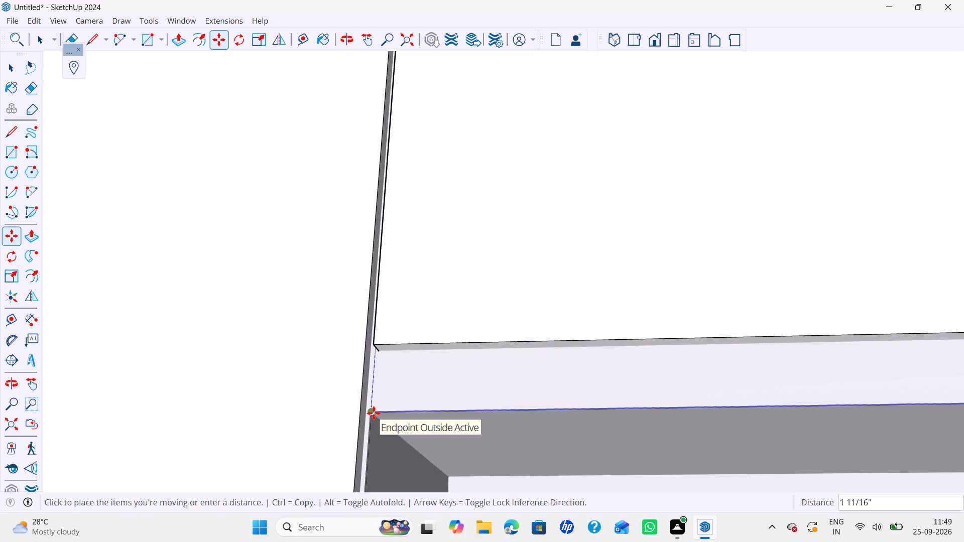
{"action": "left_click", "coordinate": [374, 413]}
{"action": "key", "text": "space"}
Extend the wide middle front's bottom face down by 1 11/16" and close the fronts group.
{"action": "left_click", "coordinate": [417, 349]}
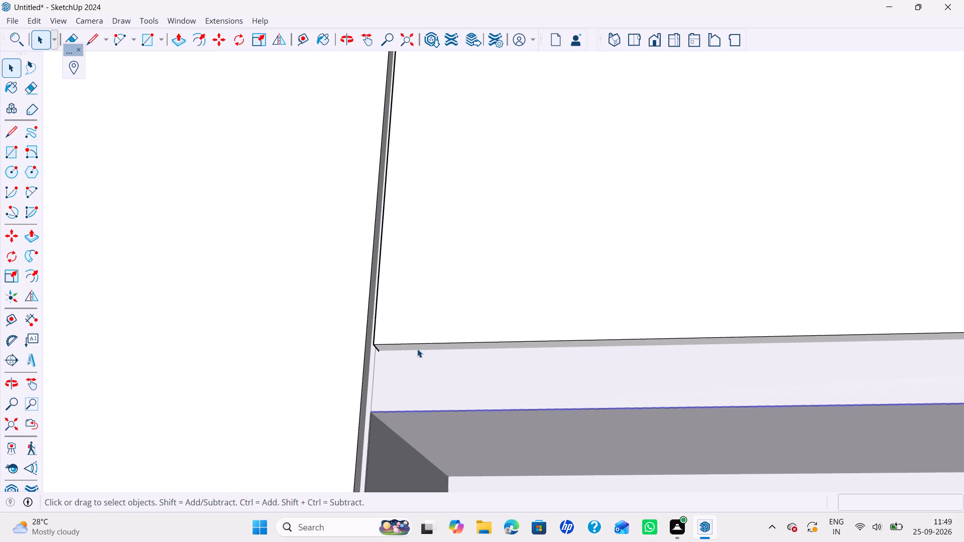
{"action": "key", "text": "p"}
{"action": "left_click", "coordinate": [417, 349]}
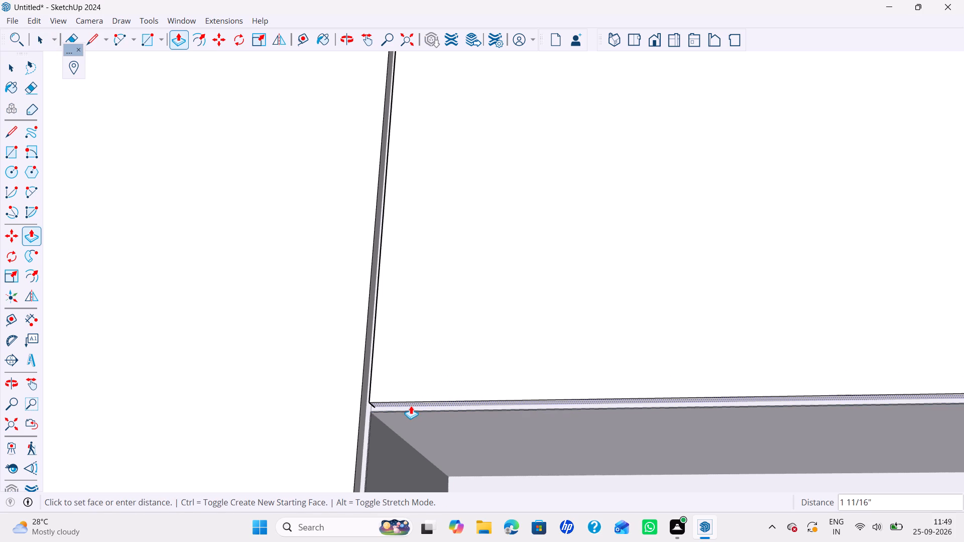
{"action": "left_click", "coordinate": [411, 405]}
{"action": "middle_click_drag", "start_coordinate": [464, 297], "coordinate": [460, 483]}
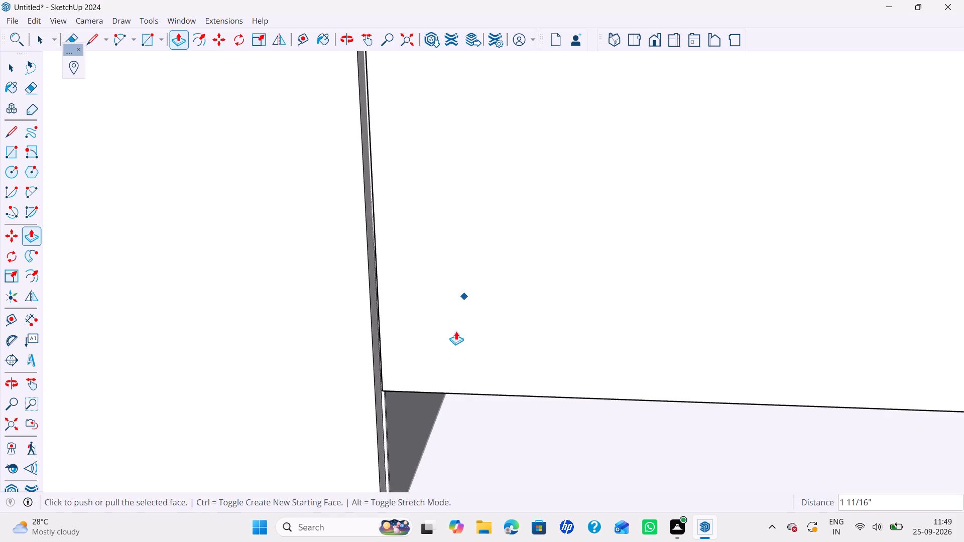
{"action": "middle_click_drag", "start_coordinate": [466, 294], "coordinate": [465, 420]}
{"action": "scroll", "coordinate": [462, 396], "scroll_direction": "down", "scroll_amount": 1}
{"action": "key", "text": "space"}
{"action": "scroll", "coordinate": [475, 363], "scroll_direction": "down", "scroll_amount": 16}
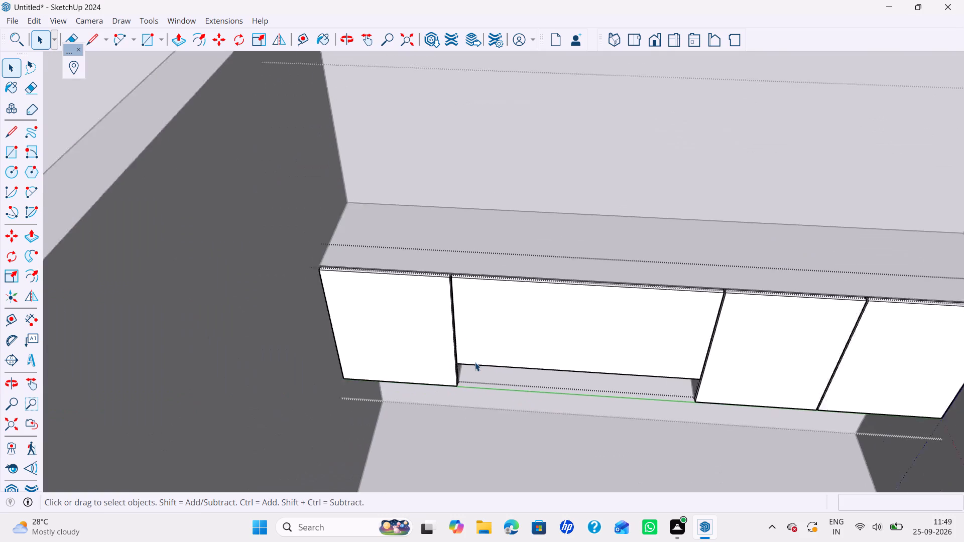
{"action": "scroll", "coordinate": [475, 362], "scroll_direction": "down", "scroll_amount": 4}
{"action": "middle_click_drag", "start_coordinate": [489, 361], "coordinate": [477, 404], "text": "shift"}
{"action": "middle_click_drag", "start_coordinate": [477, 404], "coordinate": [487, 356]}
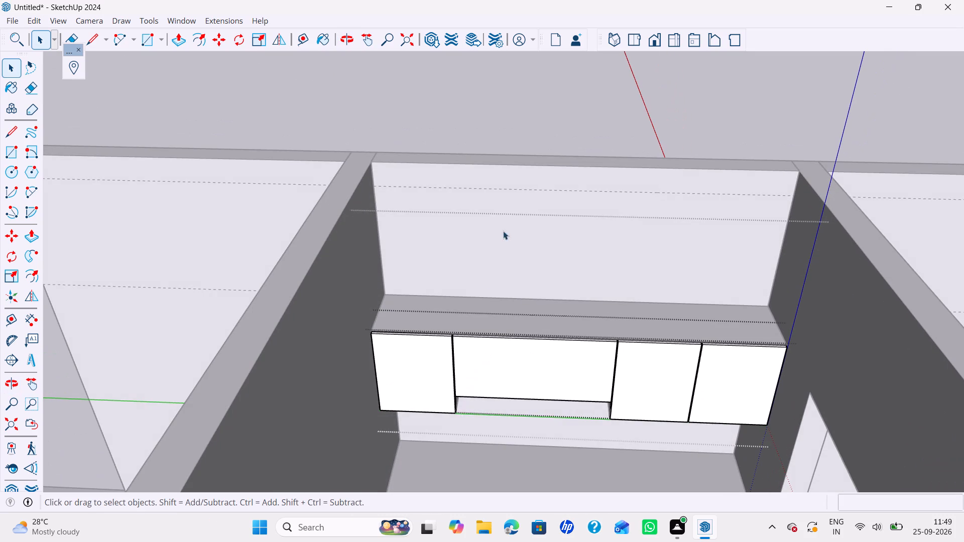
{"action": "left_click", "coordinate": [590, 153]}
Examine the overhead cabinet above the base unit from the front and from an angle within the room.
{"action": "scroll", "coordinate": [531, 250], "scroll_direction": "down", "scroll_amount": 5}
{"action": "middle_click_drag", "start_coordinate": [521, 248], "coordinate": [523, 222]}
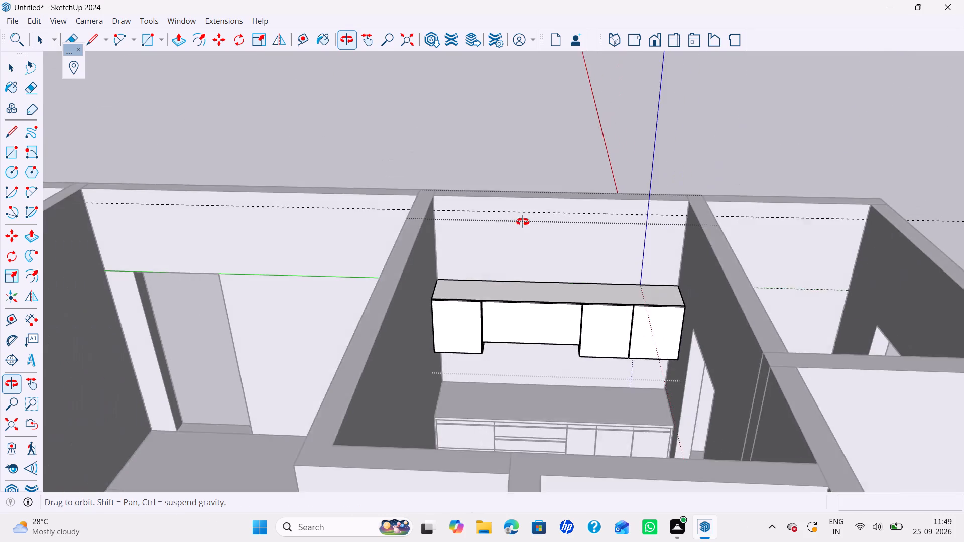
{"action": "middle_click_drag", "start_coordinate": [523, 222], "coordinate": [528, 211]}
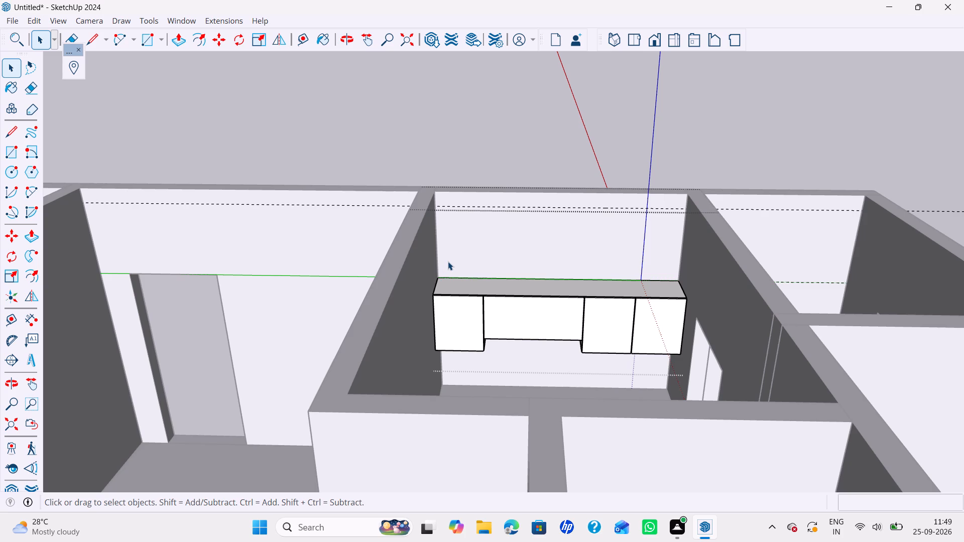
{"action": "middle_click_drag", "start_coordinate": [447, 334], "coordinate": [415, 333], "text": "shift"}
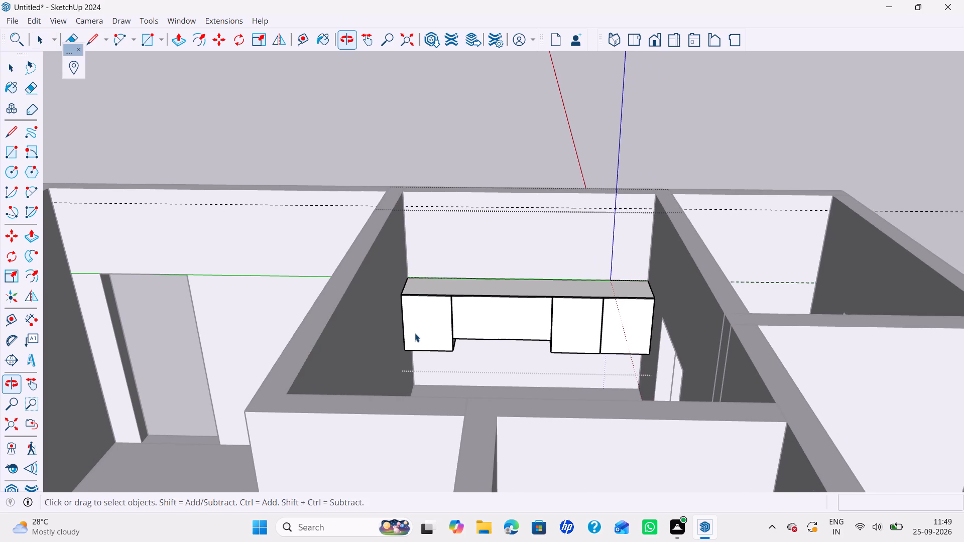
{"action": "middle_click_drag", "start_coordinate": [413, 332], "coordinate": [409, 319]}
{"action": "middle_click_drag", "start_coordinate": [410, 321], "coordinate": [404, 323], "text": "shift"}
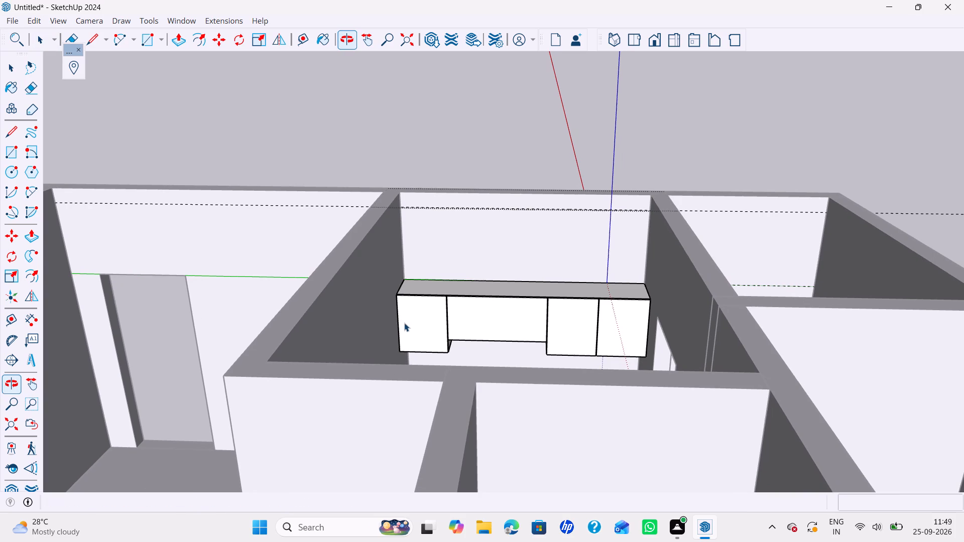
{"action": "middle_click_drag", "start_coordinate": [404, 324], "coordinate": [401, 383]}
{"action": "middle_click", "coordinate": [404, 383]}
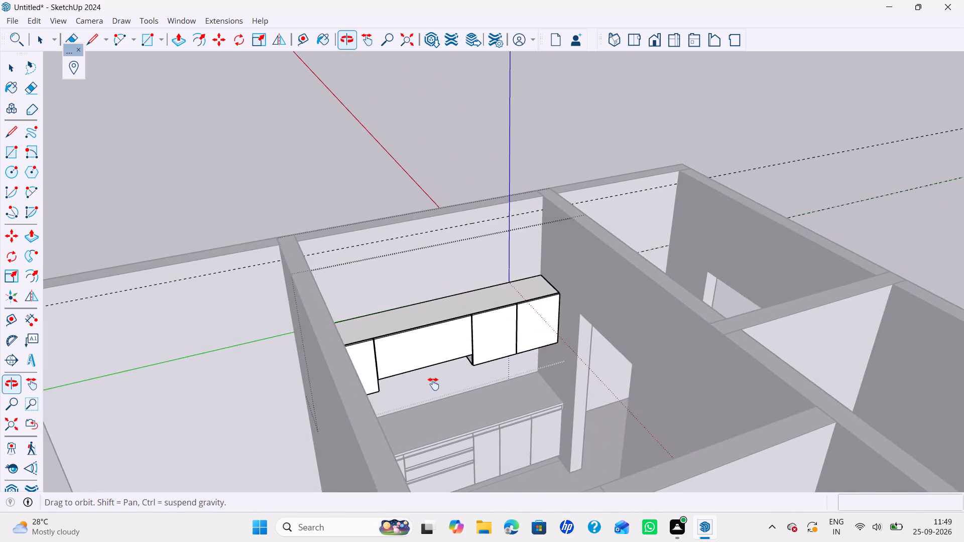
{"action": "middle_click_drag", "start_coordinate": [415, 380], "coordinate": [387, 380]}
{"action": "middle_click_drag", "start_coordinate": [404, 374], "coordinate": [426, 367]}
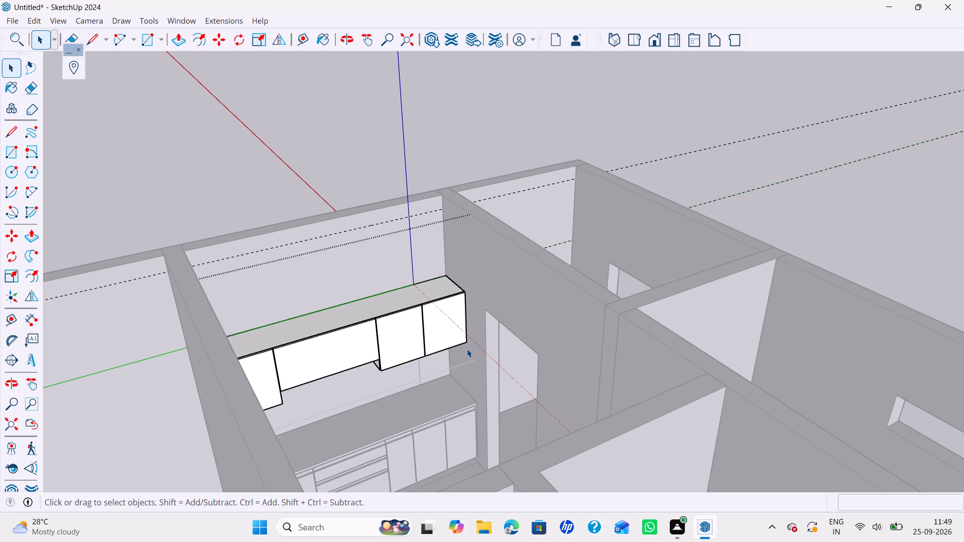
{"action": "middle_click", "coordinate": [466, 351]}
{"action": "scroll", "coordinate": [466, 351], "scroll_direction": "up", "scroll_amount": 1}
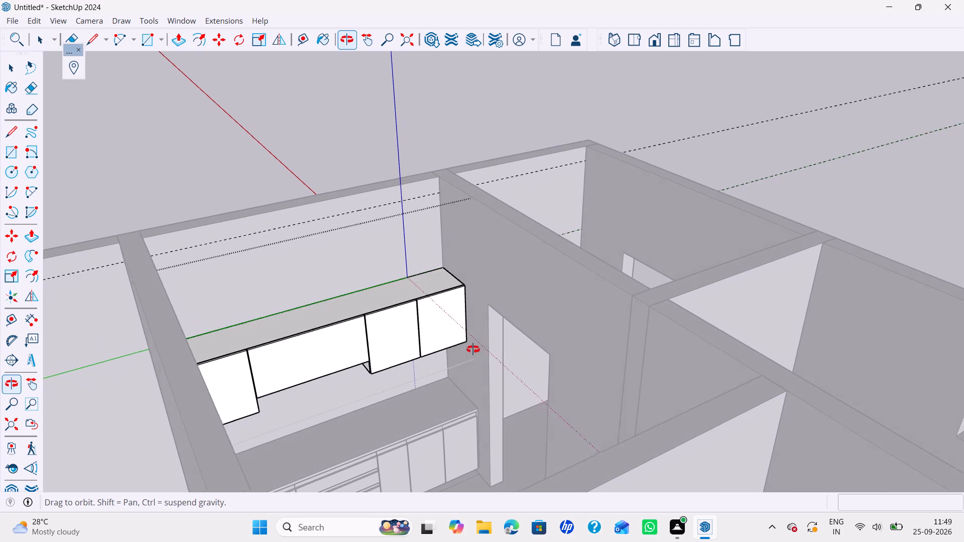